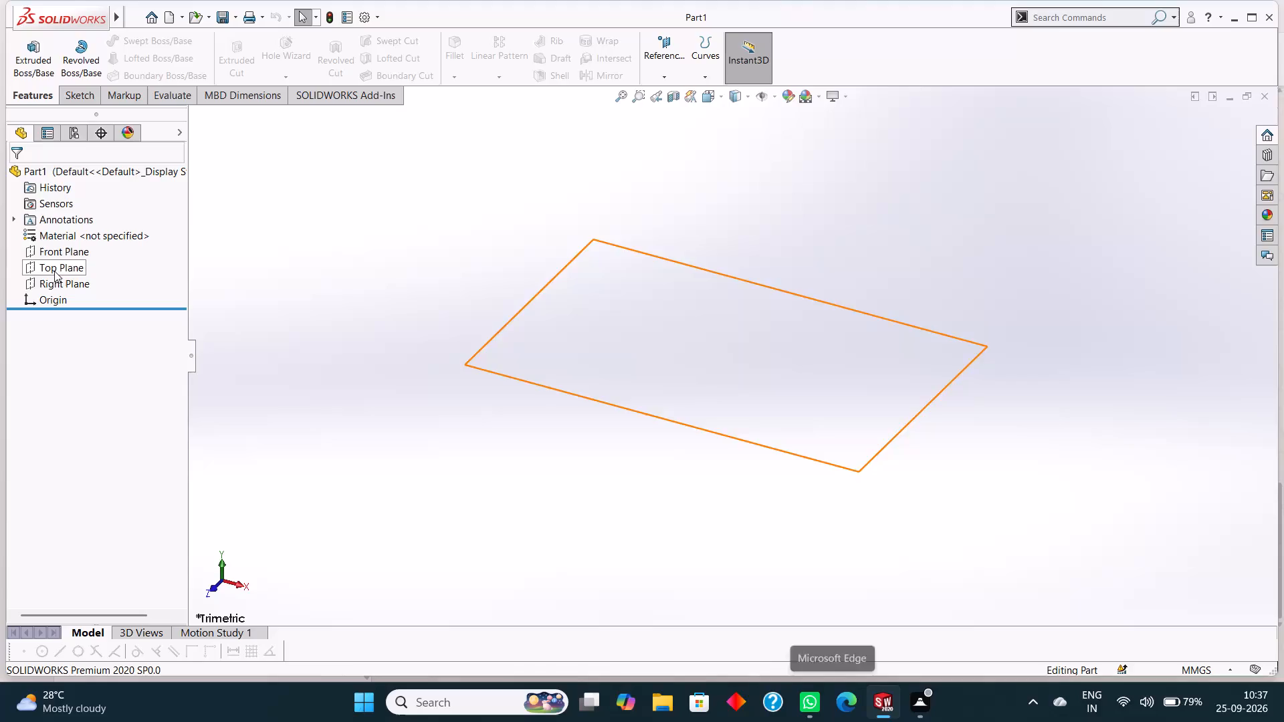
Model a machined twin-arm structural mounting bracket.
Start a sketch on the Front Plane and draw a 6 mm horizontal line from the origin along positive X.
{"action": "left_click", "coordinate": [49, 252]}
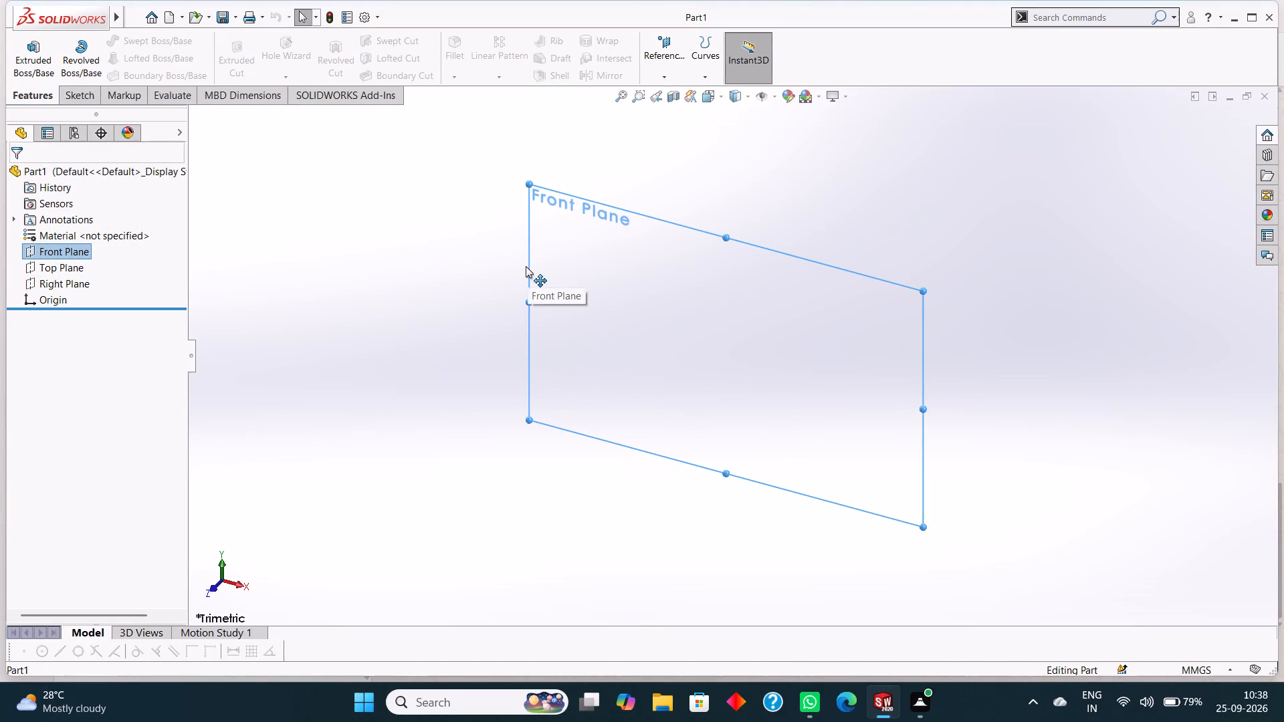
{"action": "left_click", "coordinate": [85, 99]}
{"action": "left_click", "coordinate": [133, 42]}
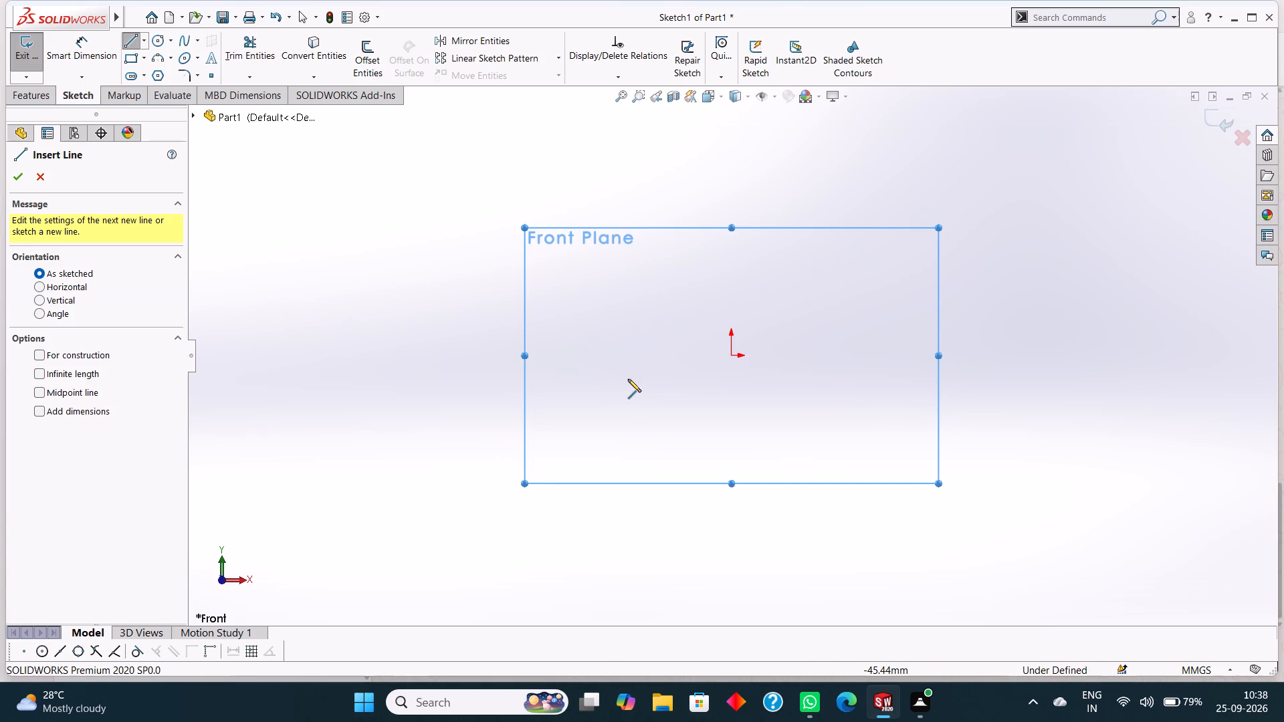
{"action": "left_click", "coordinate": [732, 354]}
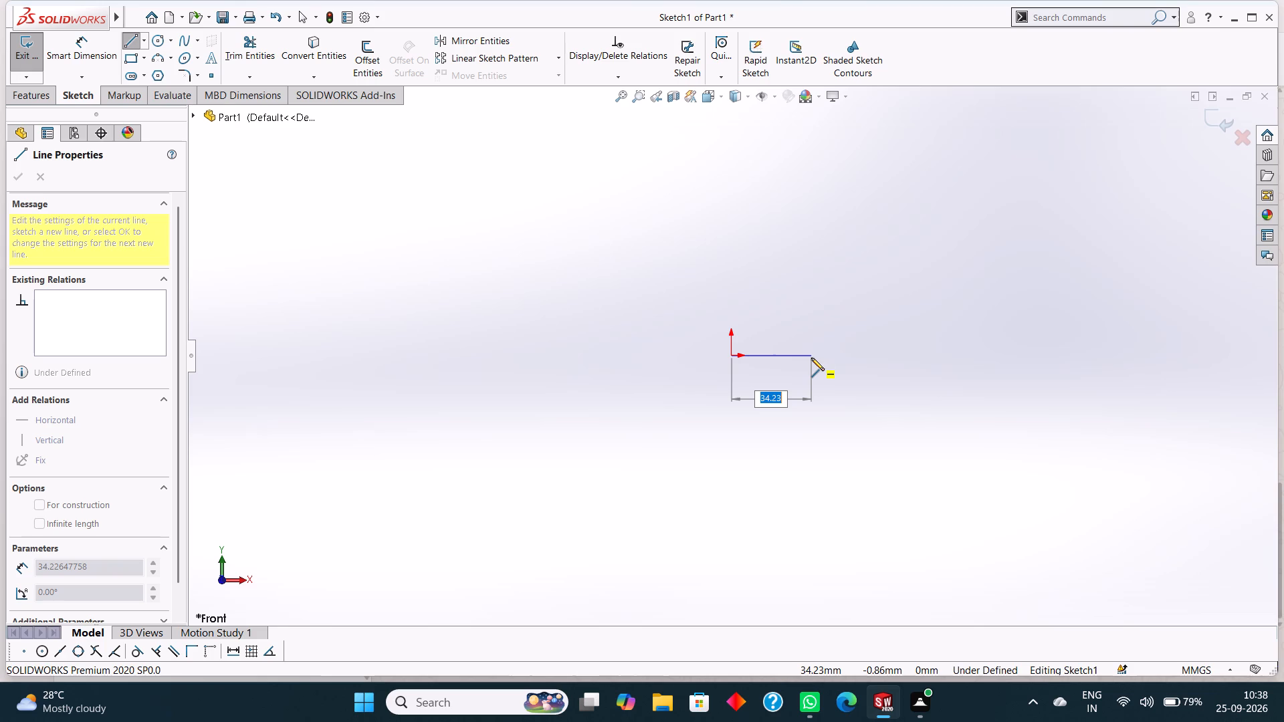
{"action": "key", "text": "6"}
{"action": "key", "text": "Return"}
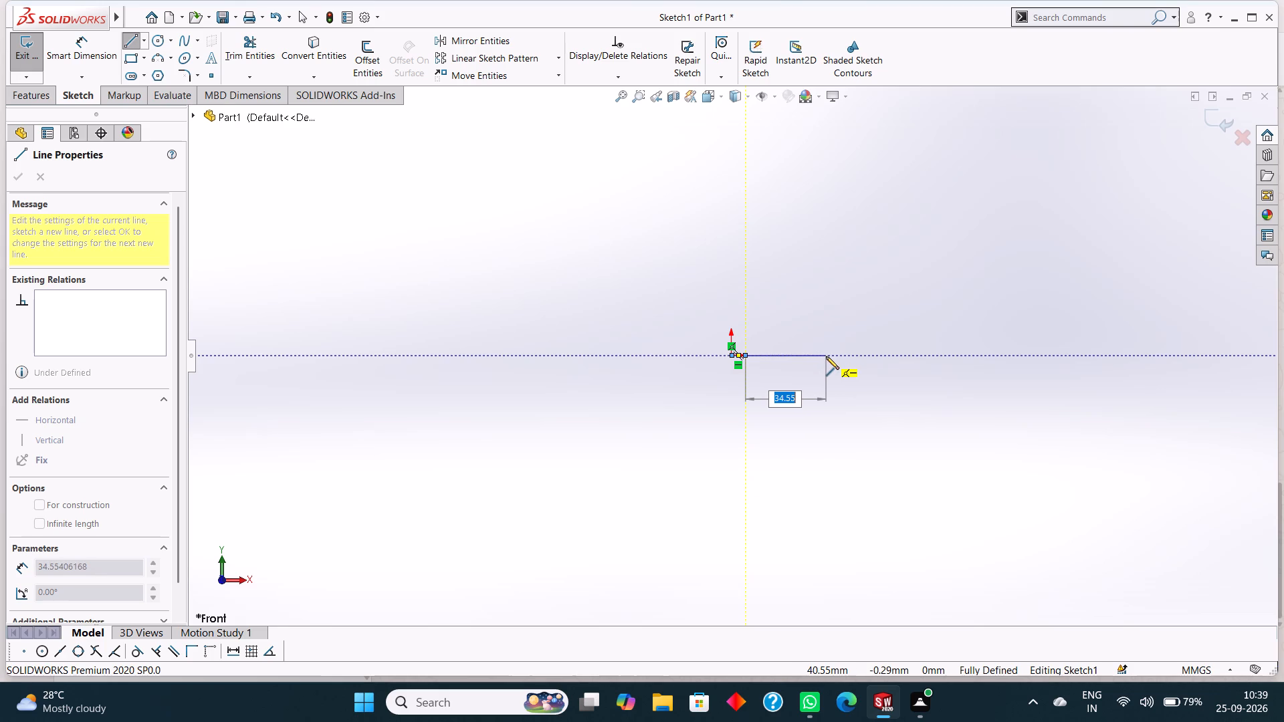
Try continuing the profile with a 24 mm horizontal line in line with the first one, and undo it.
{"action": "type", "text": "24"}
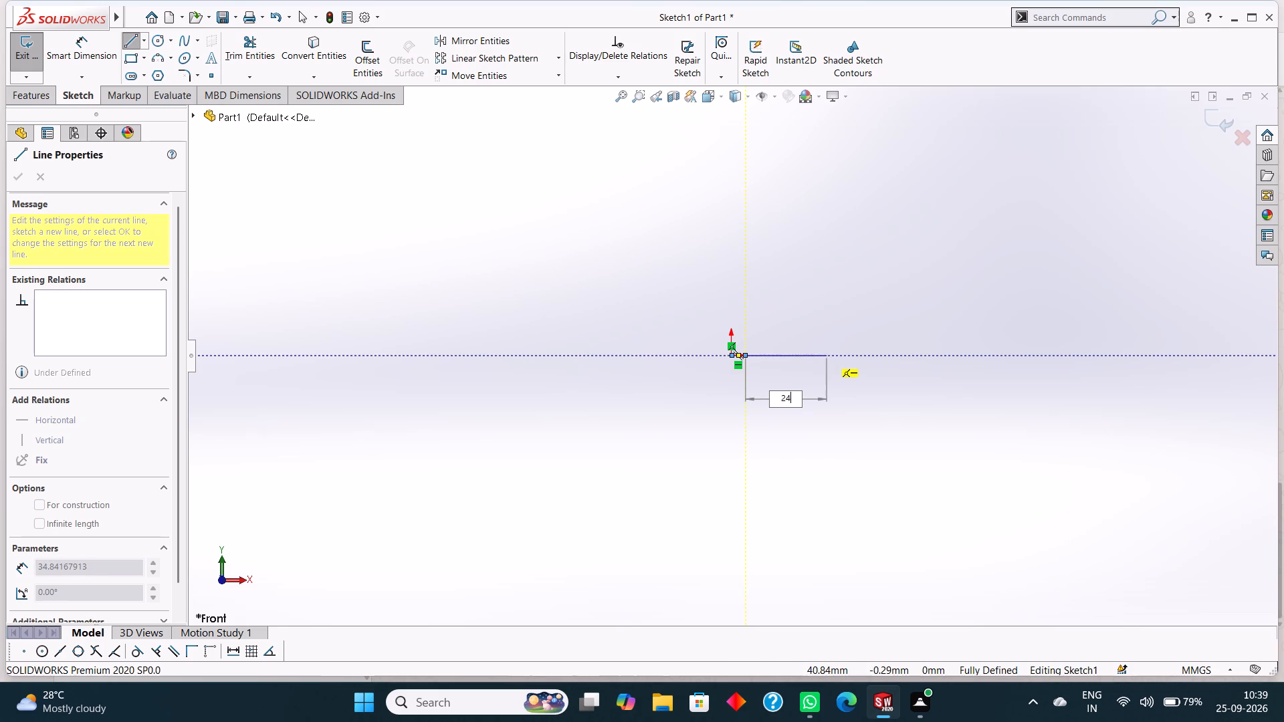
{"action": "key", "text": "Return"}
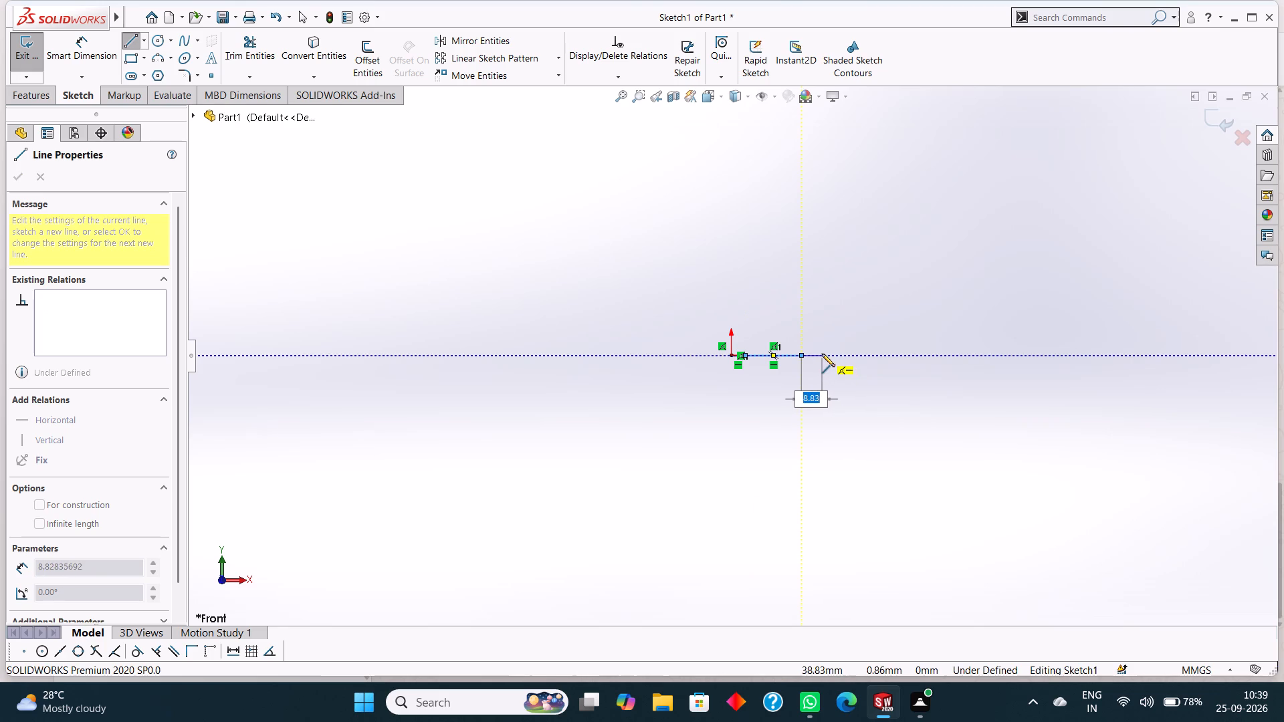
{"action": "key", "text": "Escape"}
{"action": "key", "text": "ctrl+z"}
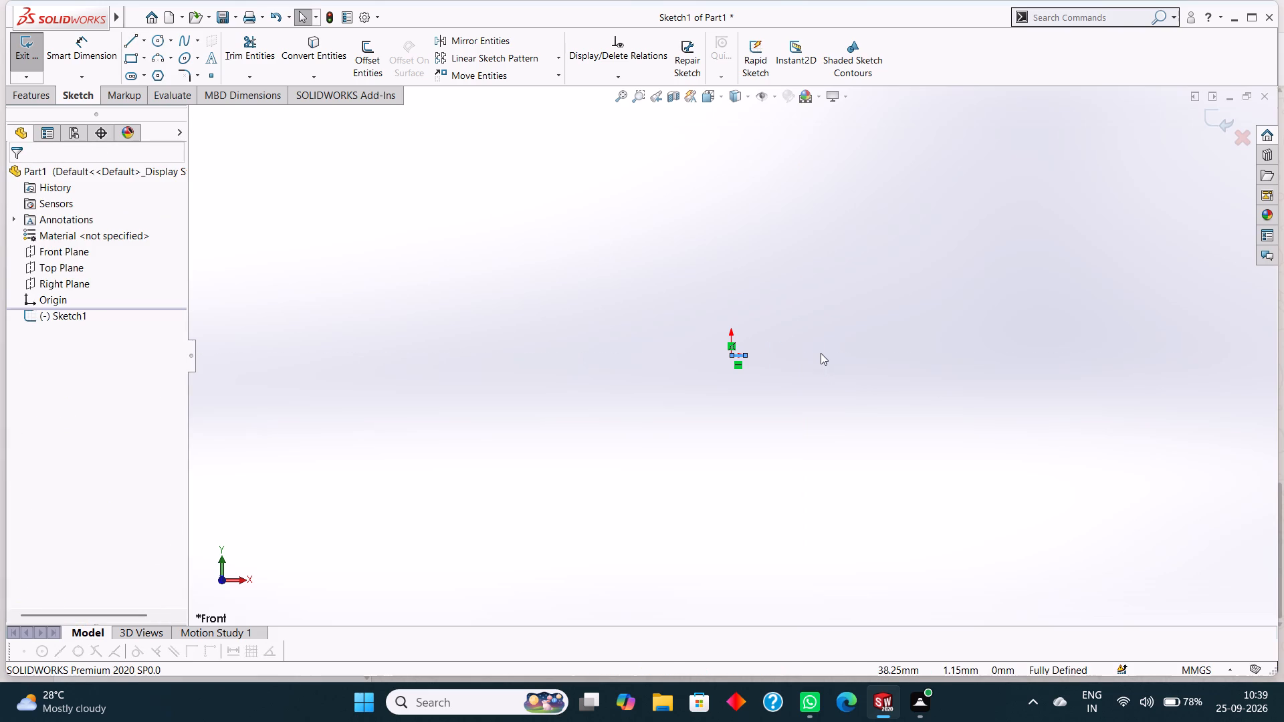
Draw a 2 mm vertical centerline upward from the free end of the 6 mm line.
{"action": "scroll", "coordinate": [742, 349], "scroll_direction": "down", "scroll_amount": 4}
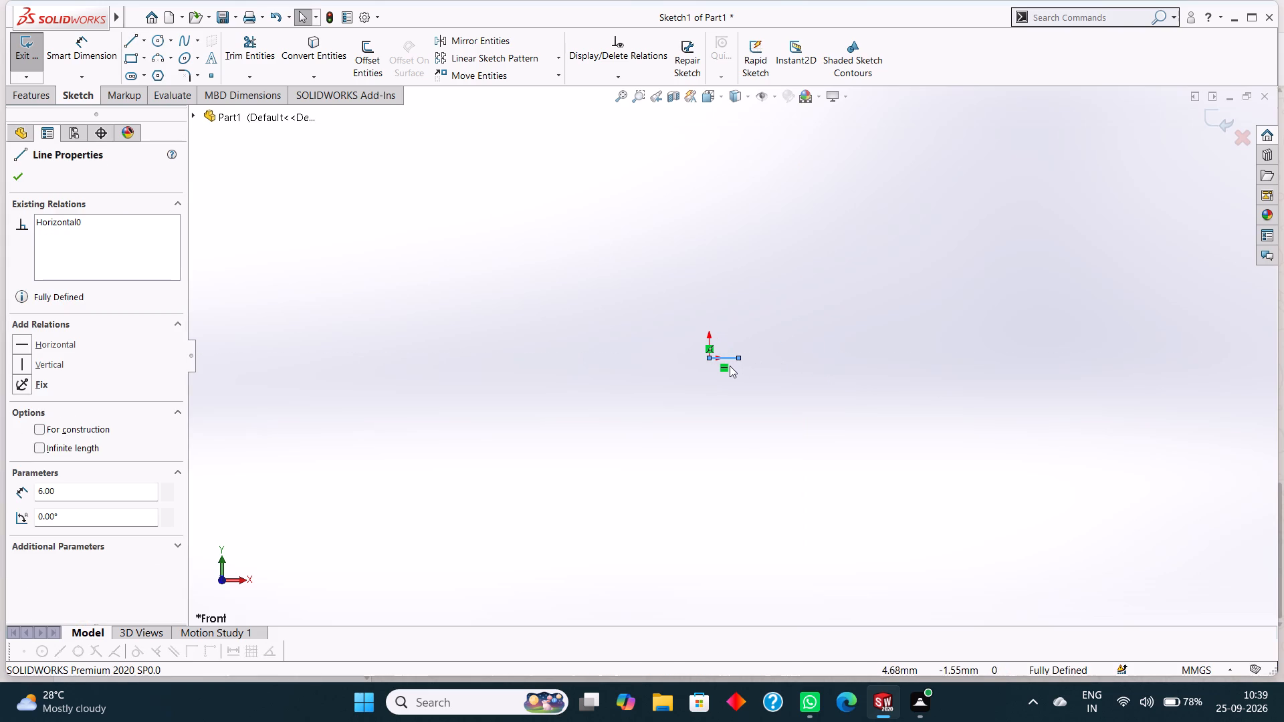
{"action": "scroll", "coordinate": [739, 366], "scroll_direction": "down", "scroll_amount": 1}
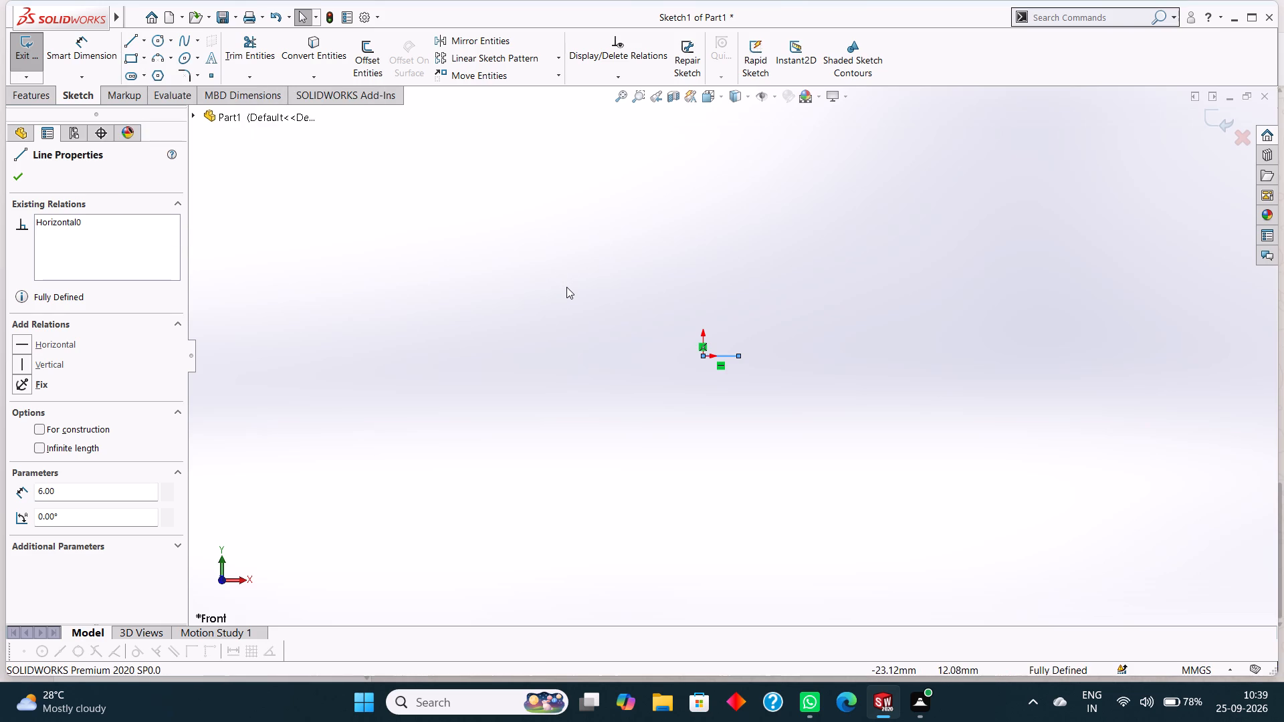
{"action": "left_click", "coordinate": [130, 40]}
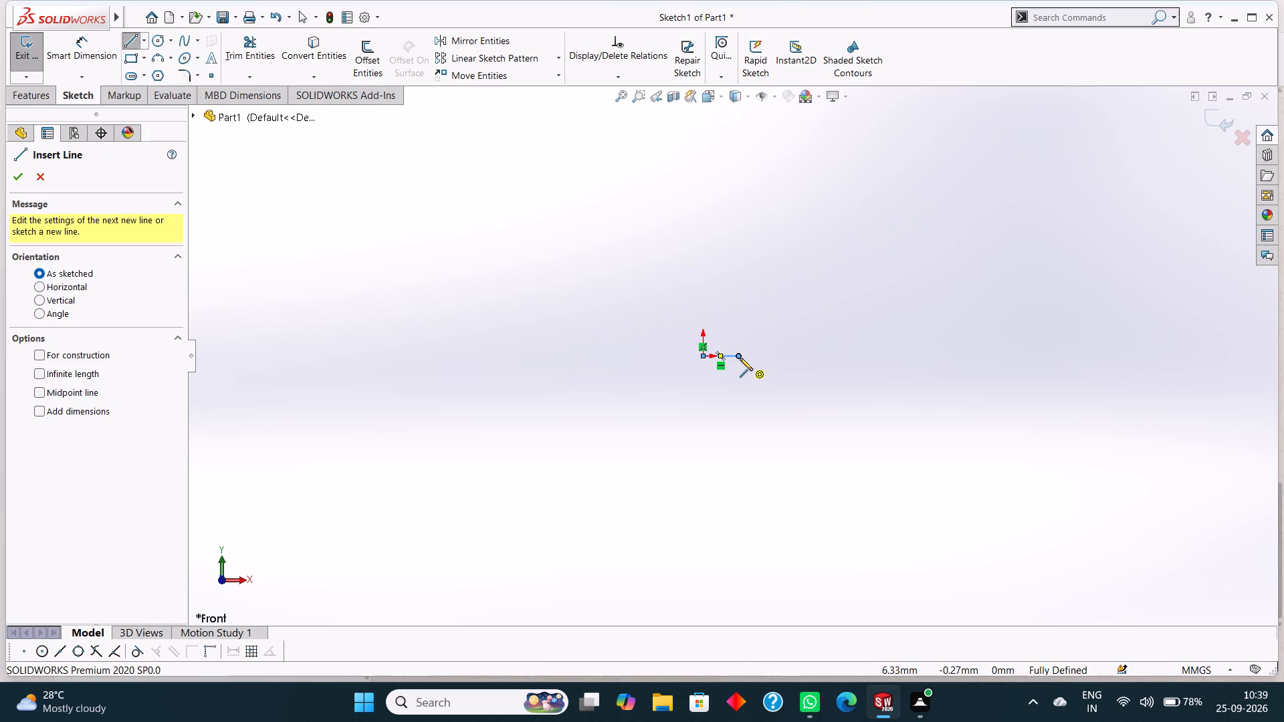
{"action": "left_click", "coordinate": [146, 45]}
{"action": "left_click", "coordinate": [152, 79]}
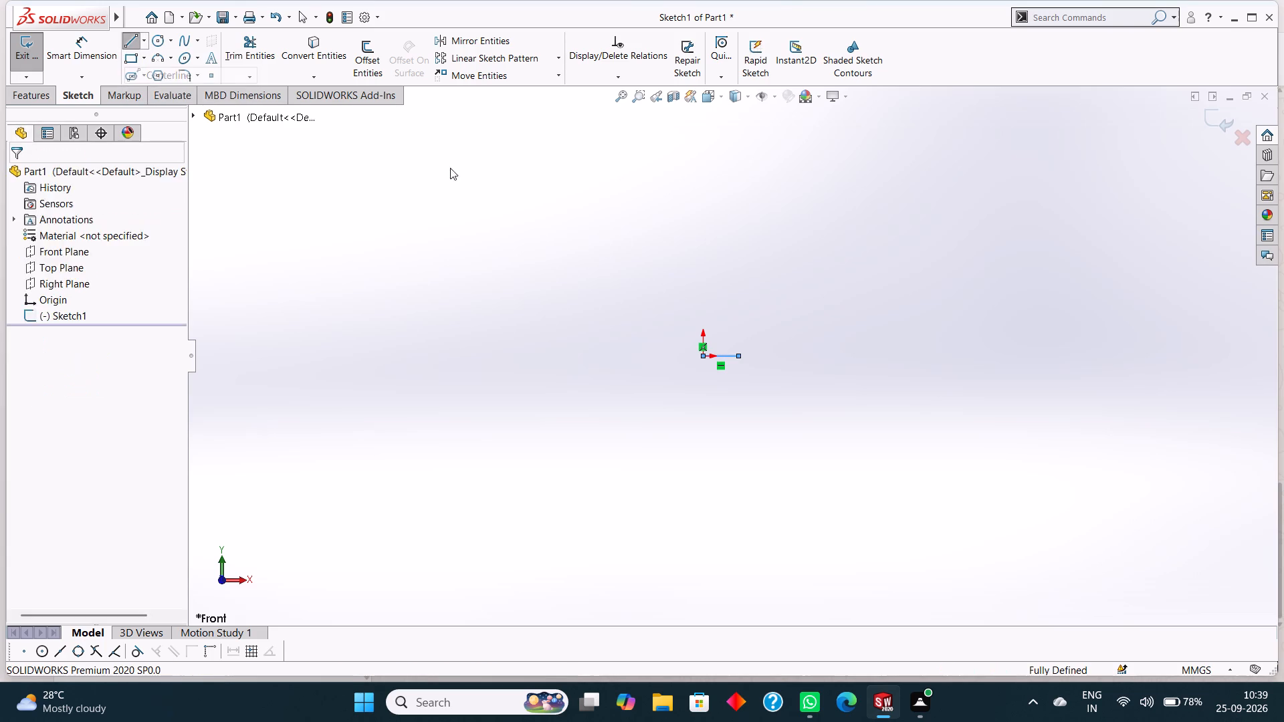
{"action": "left_click", "coordinate": [739, 356]}
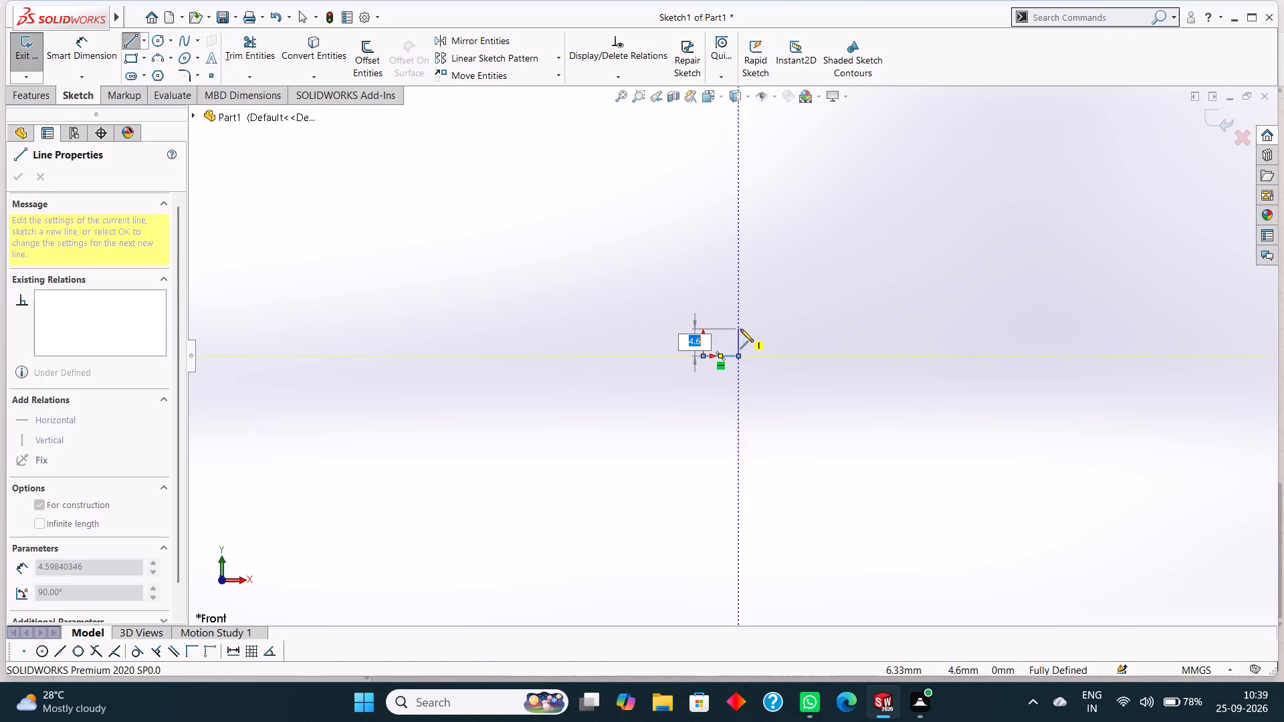
{"action": "key", "text": "2"}
{"action": "key", "text": "Return"}
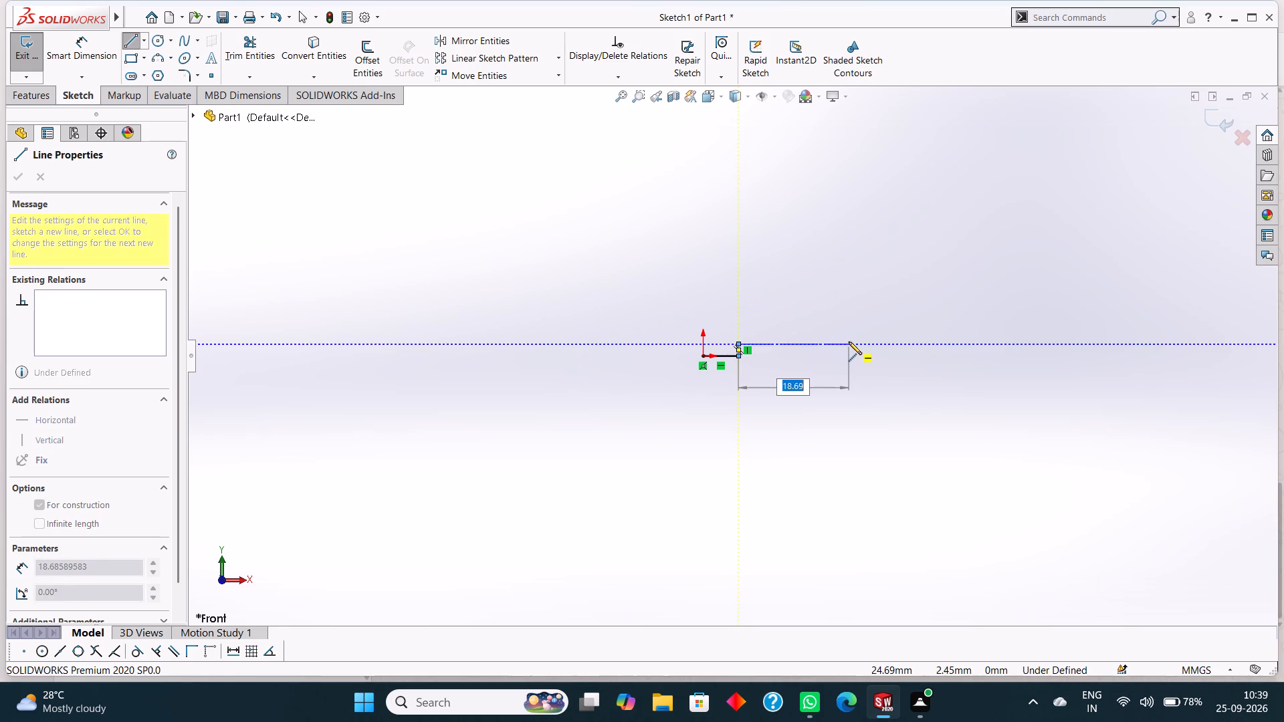
{"action": "key", "text": "Escape"}
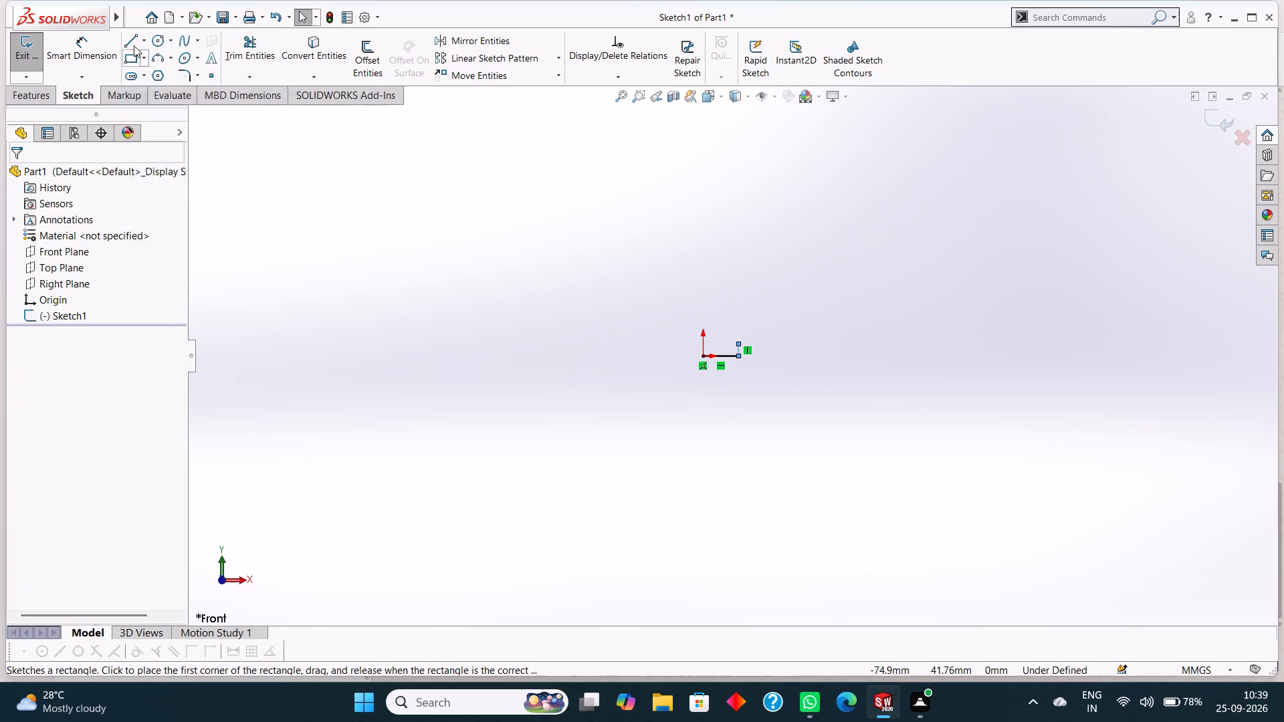
Draw a 24 mm horizontal solid line along positive X from the top of the 2 mm vertical line.
{"action": "left_click", "coordinate": [143, 43]}
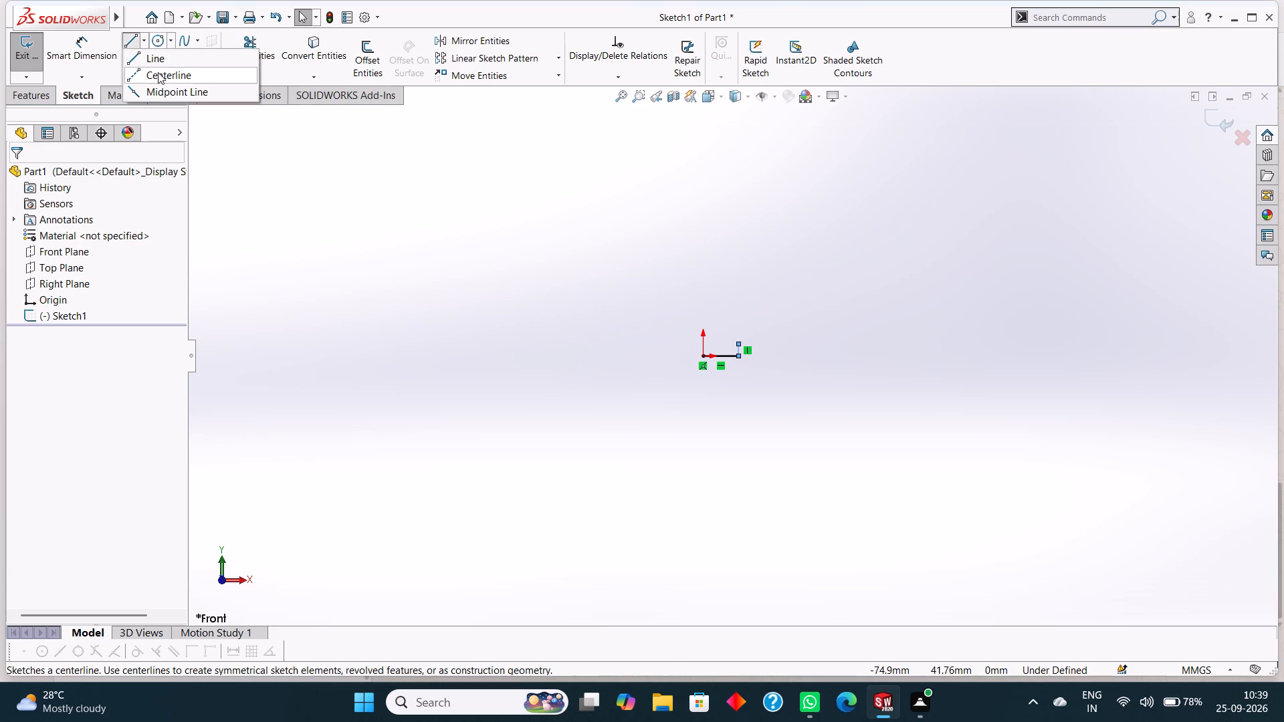
{"action": "left_click", "coordinate": [156, 59]}
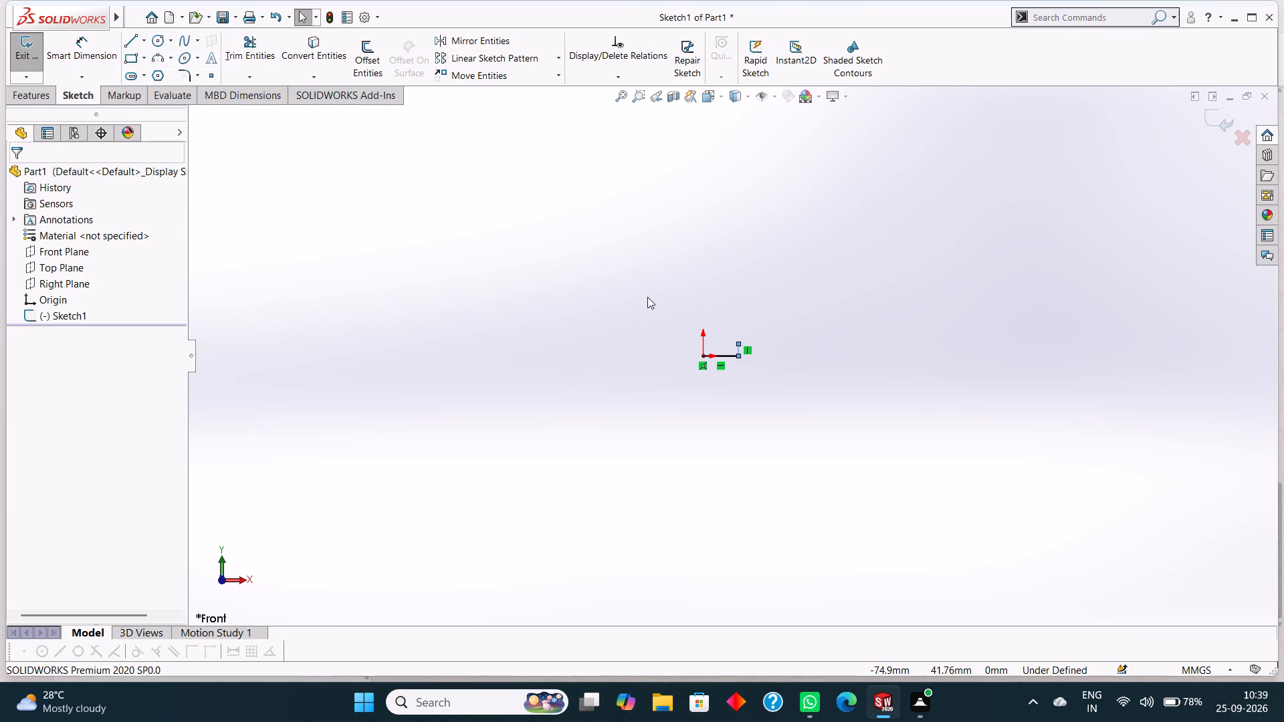
{"action": "left_click", "coordinate": [739, 344]}
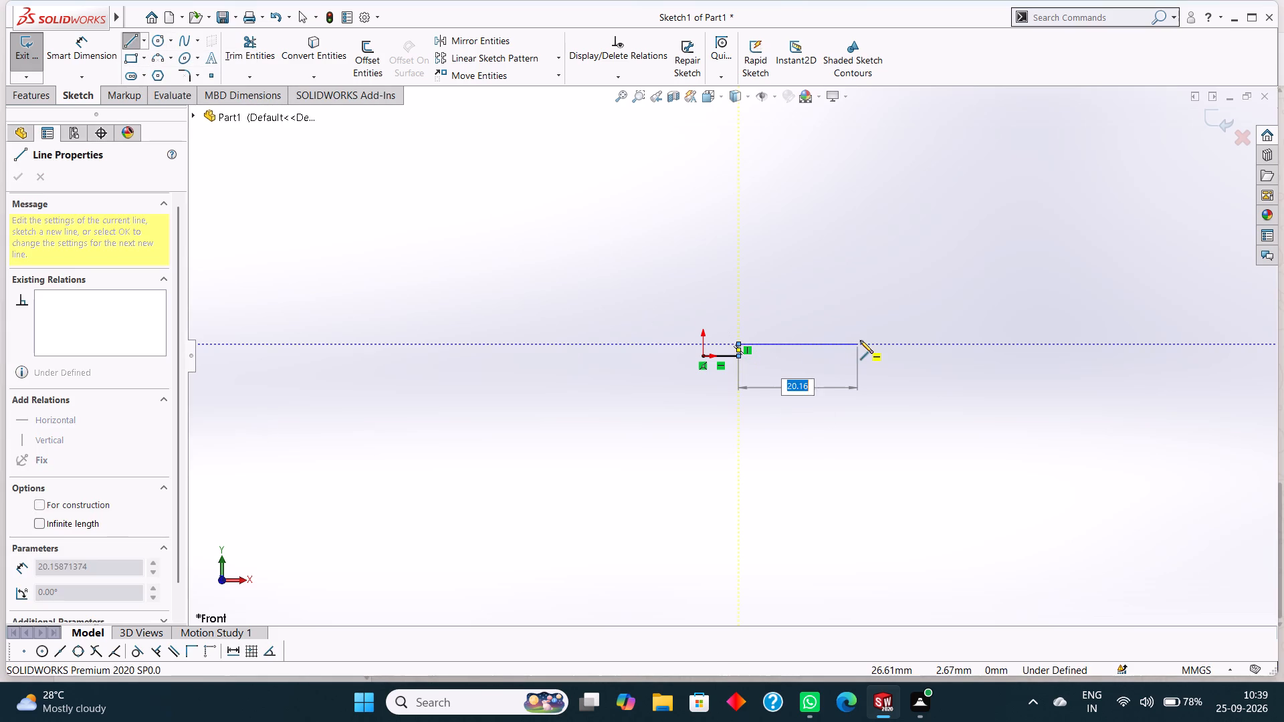
{"action": "type", "text": "24"}
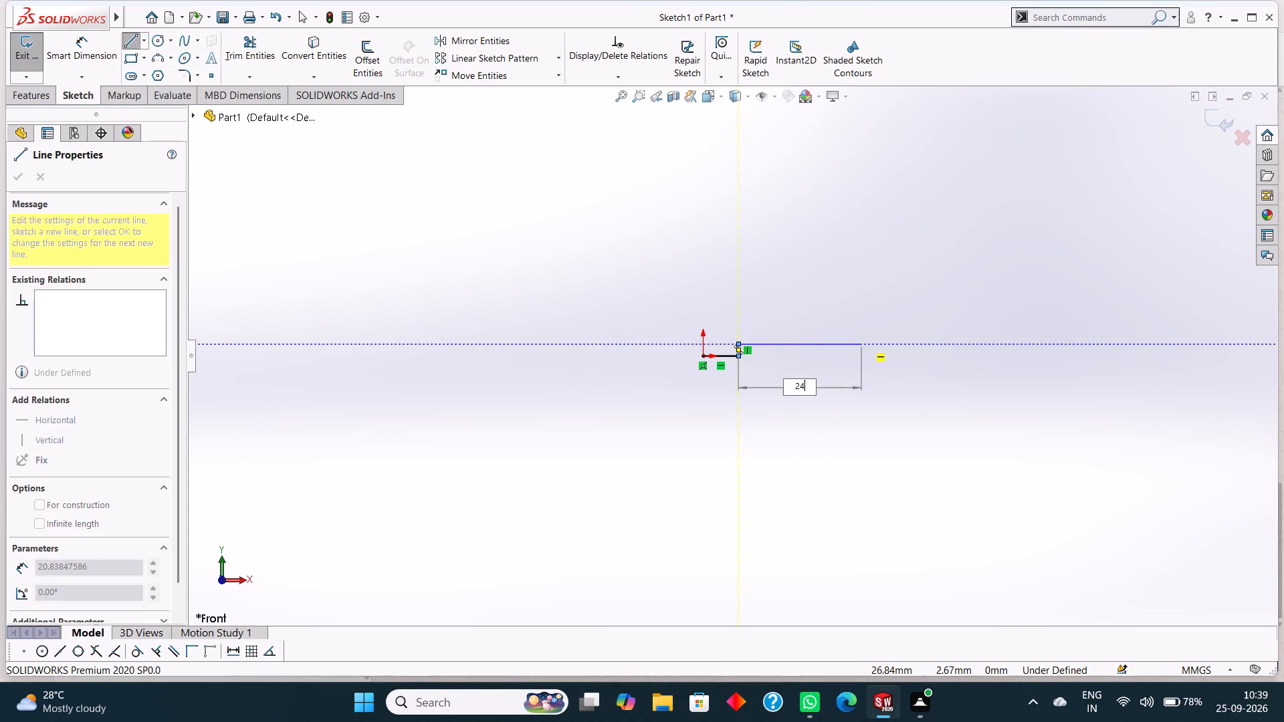
{"action": "key", "text": "Return"}
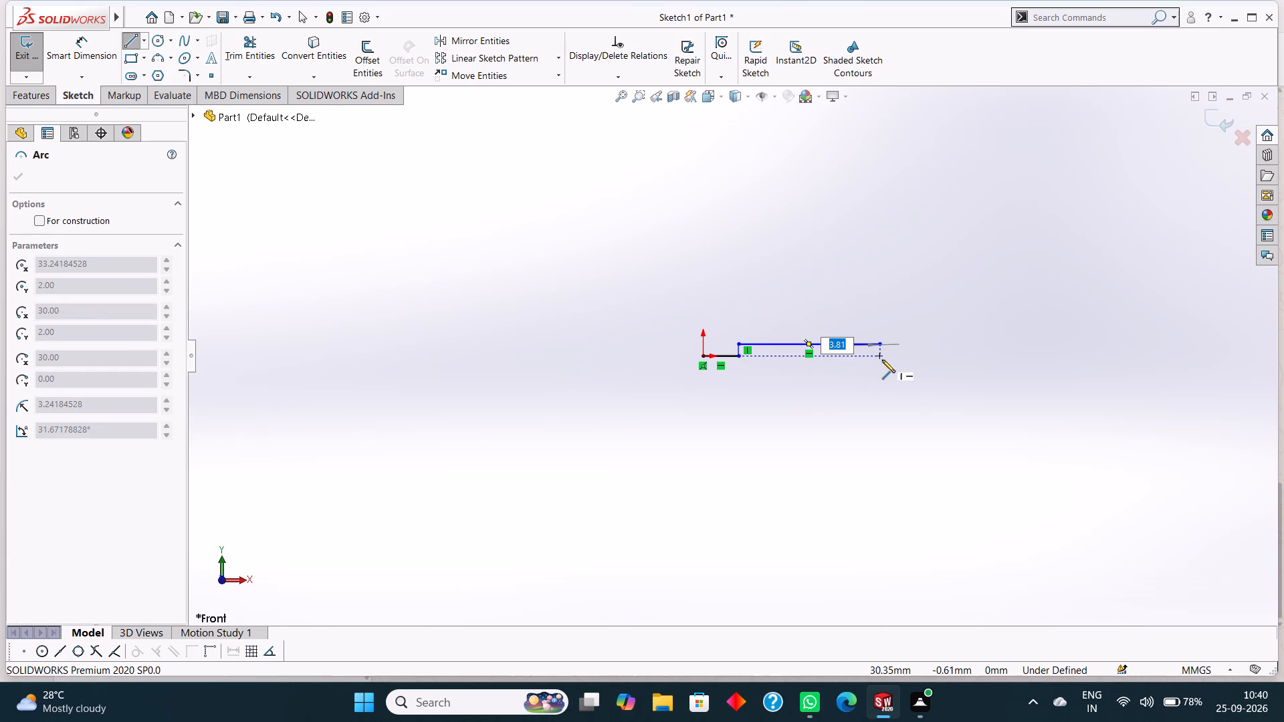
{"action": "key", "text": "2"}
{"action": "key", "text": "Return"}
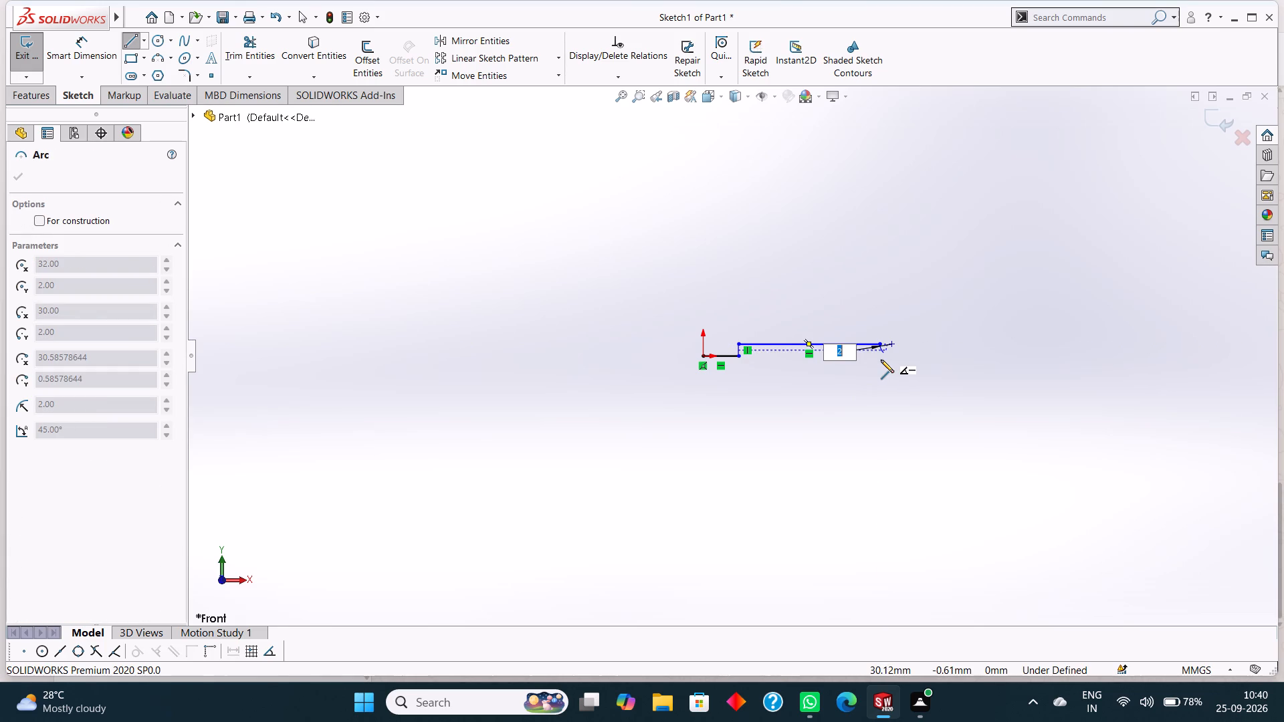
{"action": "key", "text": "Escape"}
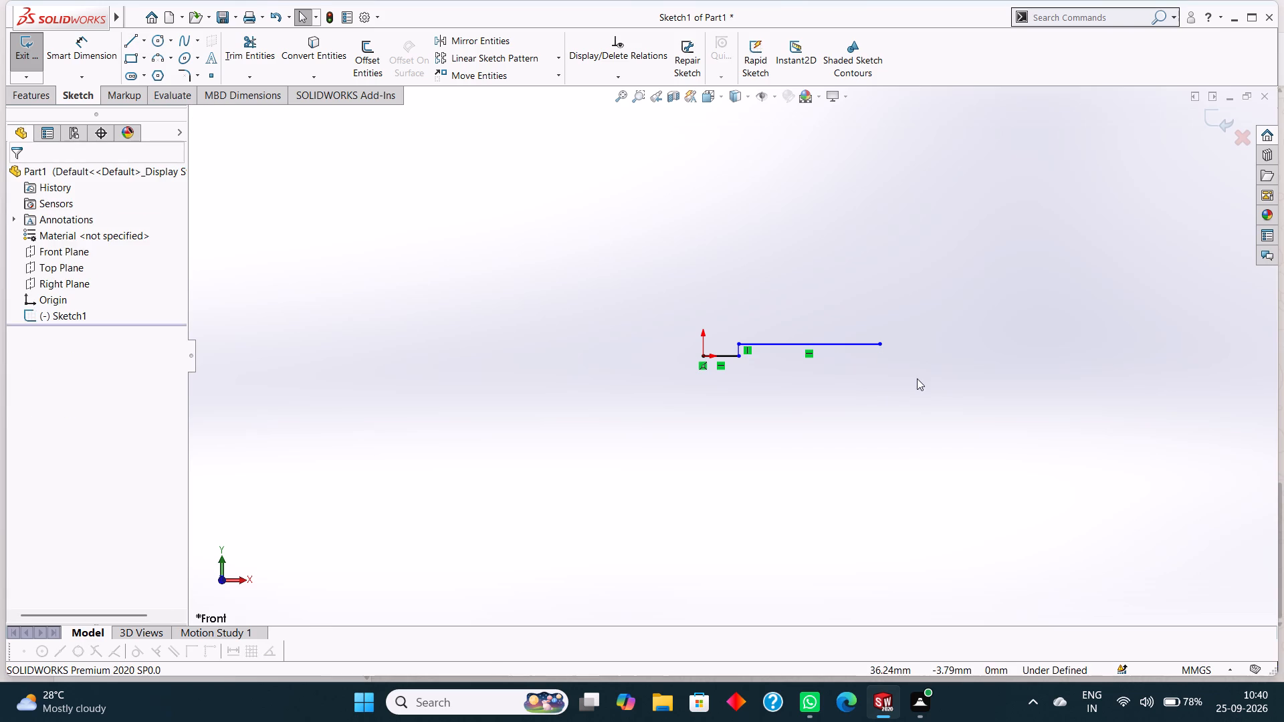
Draw a 2 mm vertical line down from the 24 mm line's free end, continuing with a 6 mm horizontal line away from the origin.
{"action": "left_click", "coordinate": [135, 39]}
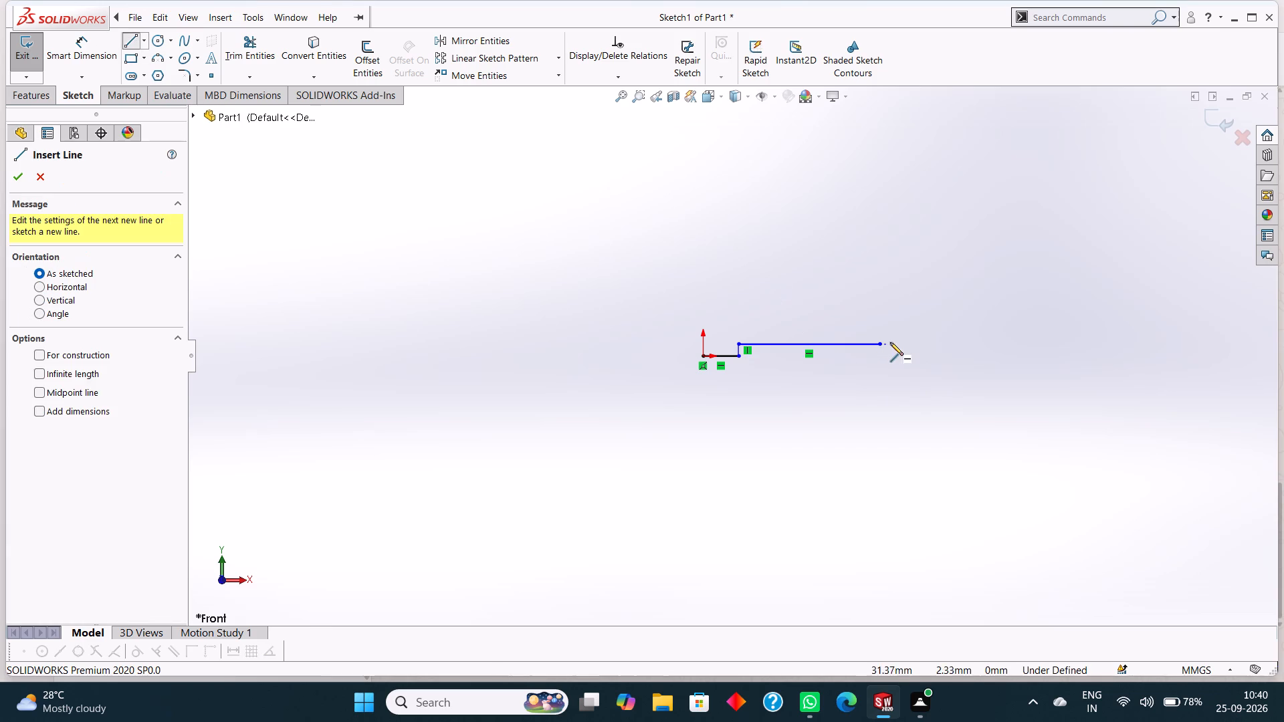
{"action": "left_click", "coordinate": [881, 344]}
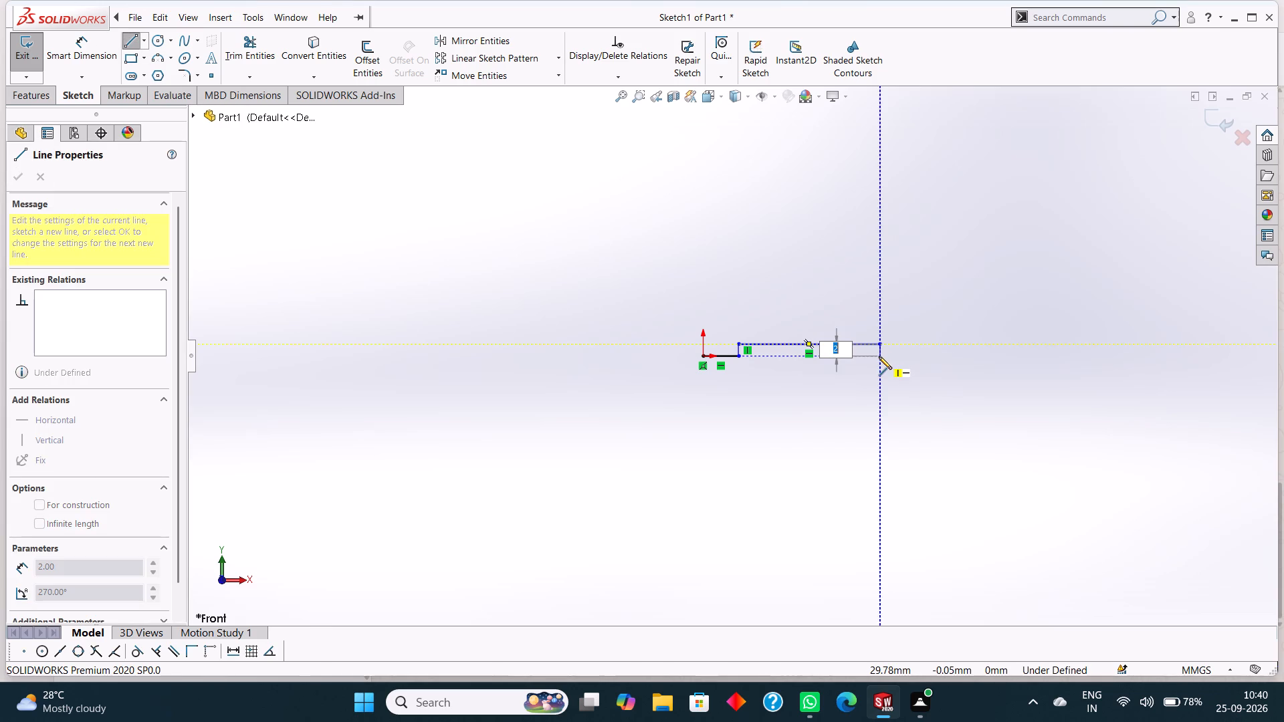
{"action": "key", "text": "2"}
{"action": "key", "text": "Return"}
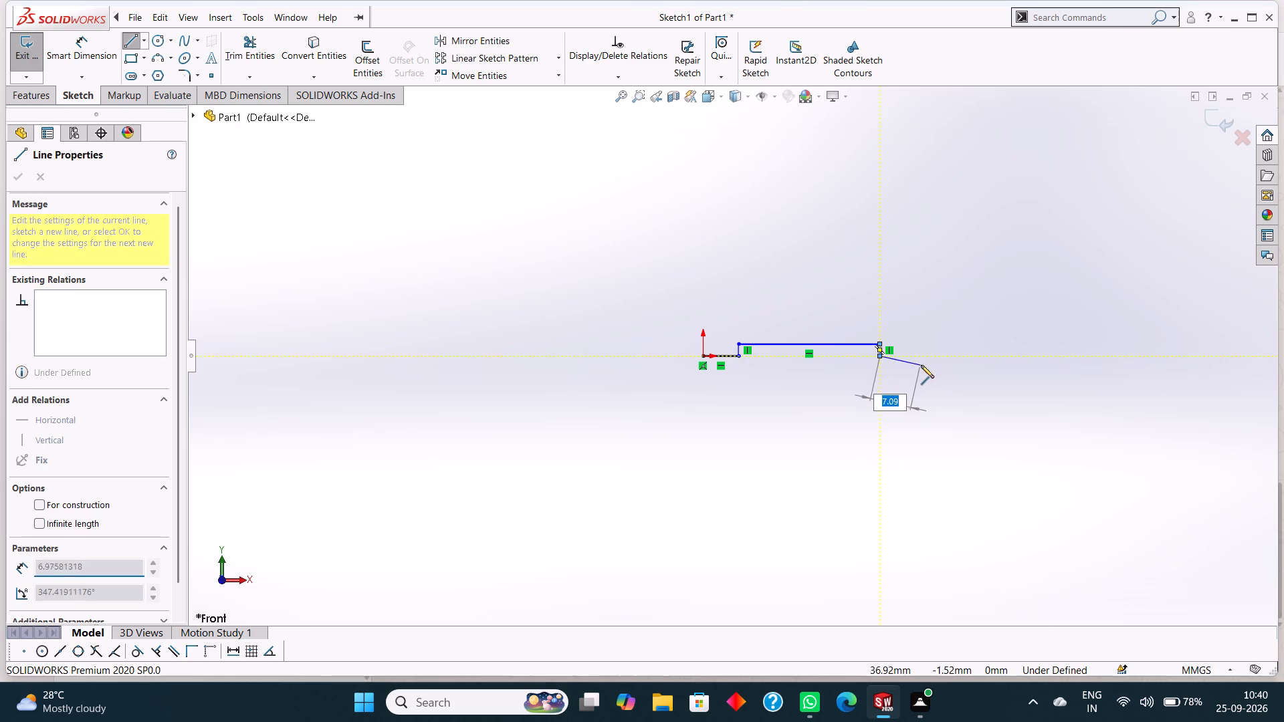
{"action": "key", "text": "6"}
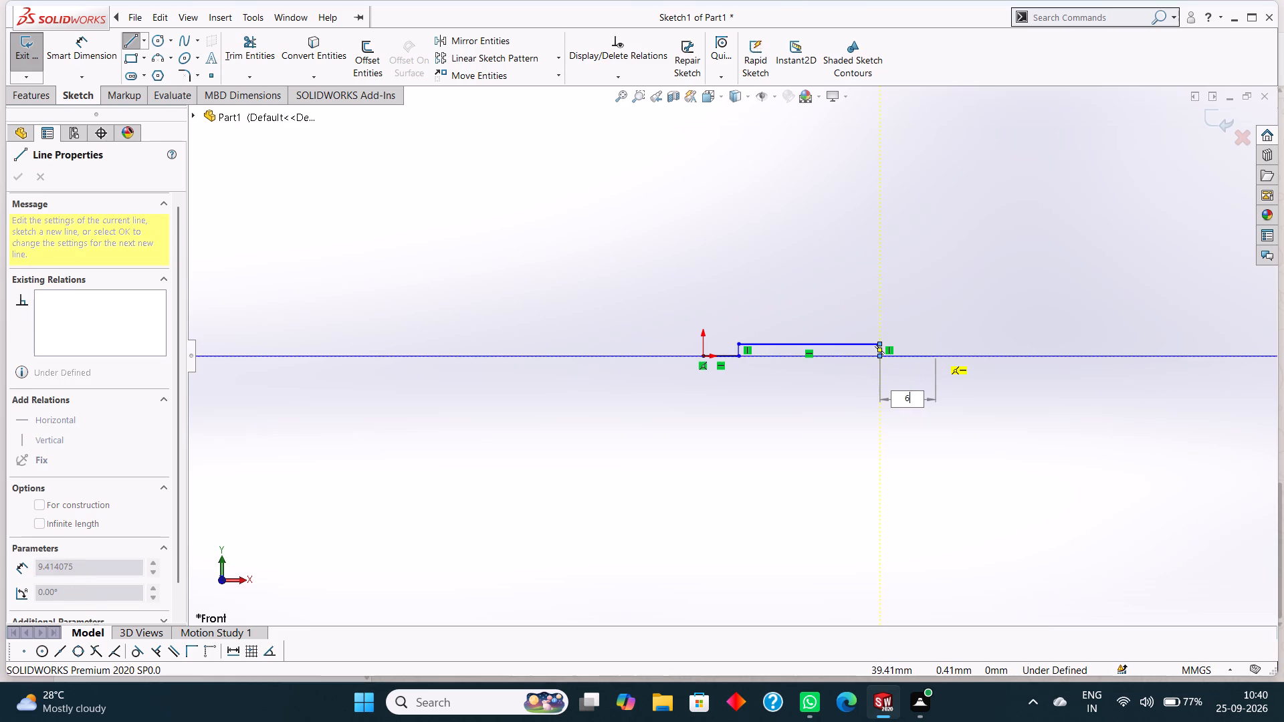
{"action": "key", "text": "Return"}
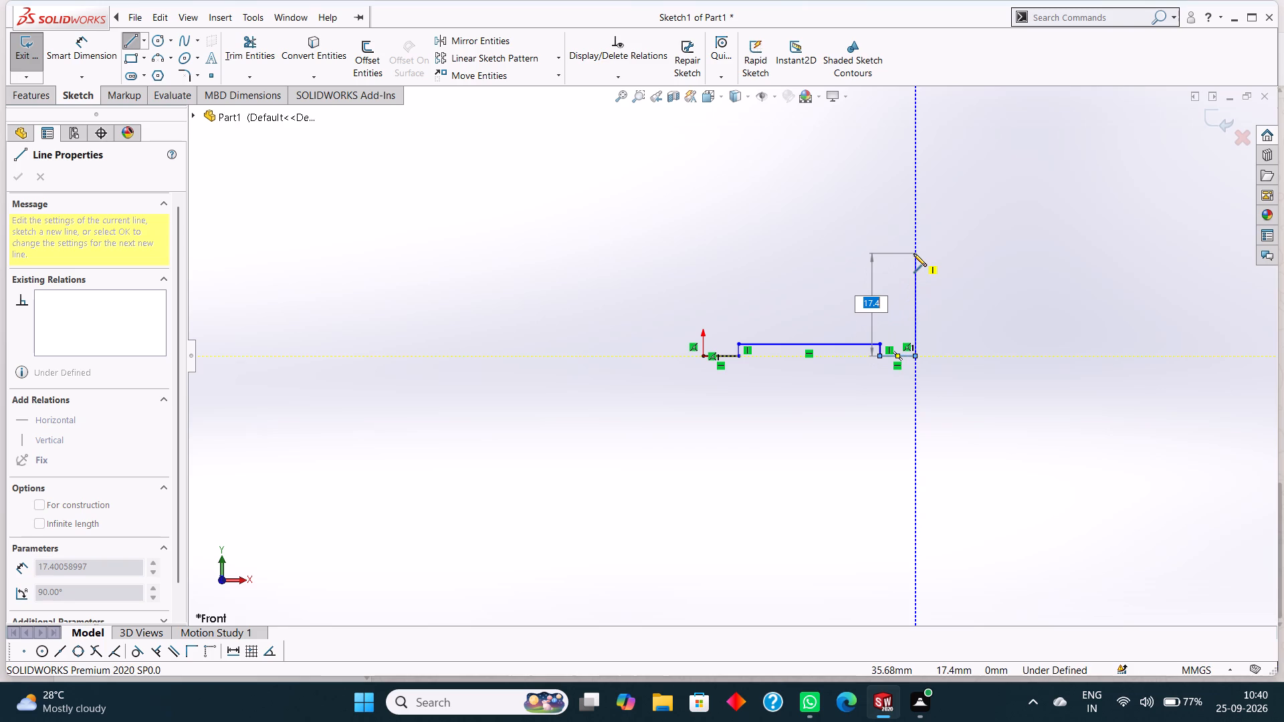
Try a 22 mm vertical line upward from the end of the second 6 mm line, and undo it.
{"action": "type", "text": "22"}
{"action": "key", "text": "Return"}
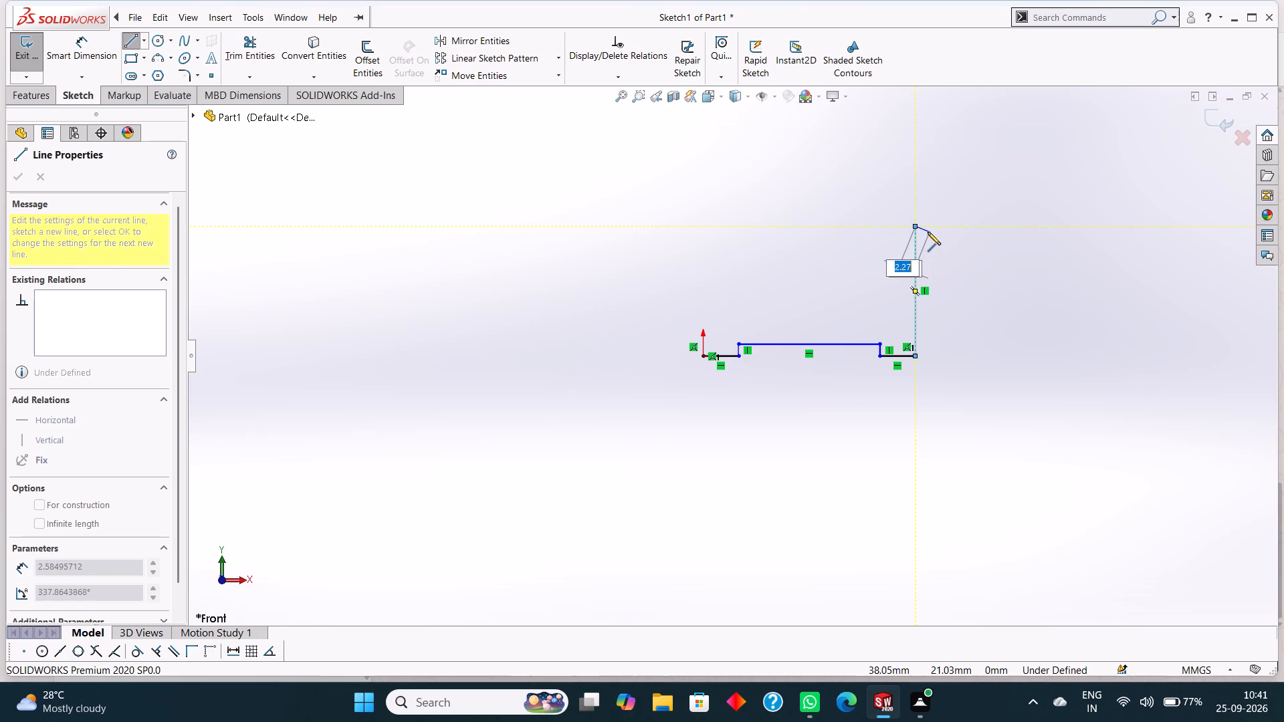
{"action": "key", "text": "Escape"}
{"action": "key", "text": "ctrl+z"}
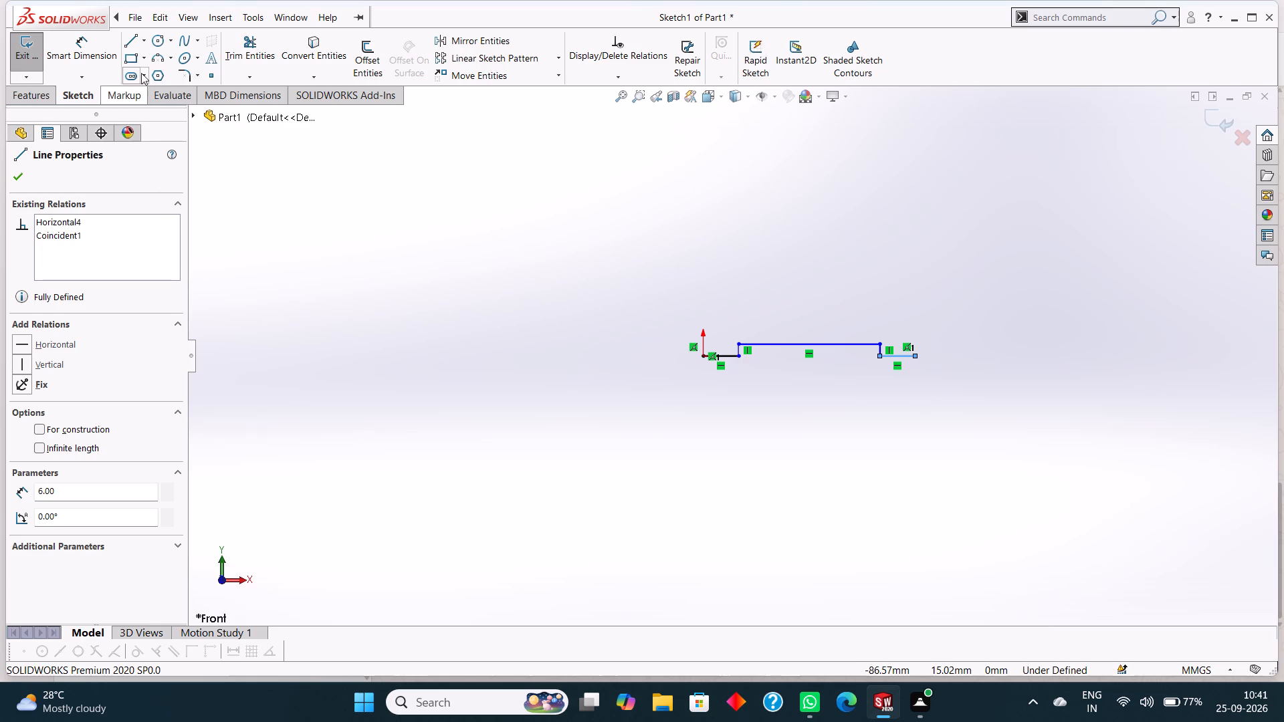
Close the profile with a 5 mm vertical line up from the second foot, a 36 mm top line and a vertical line to the origin.
{"action": "left_click", "coordinate": [130, 39]}
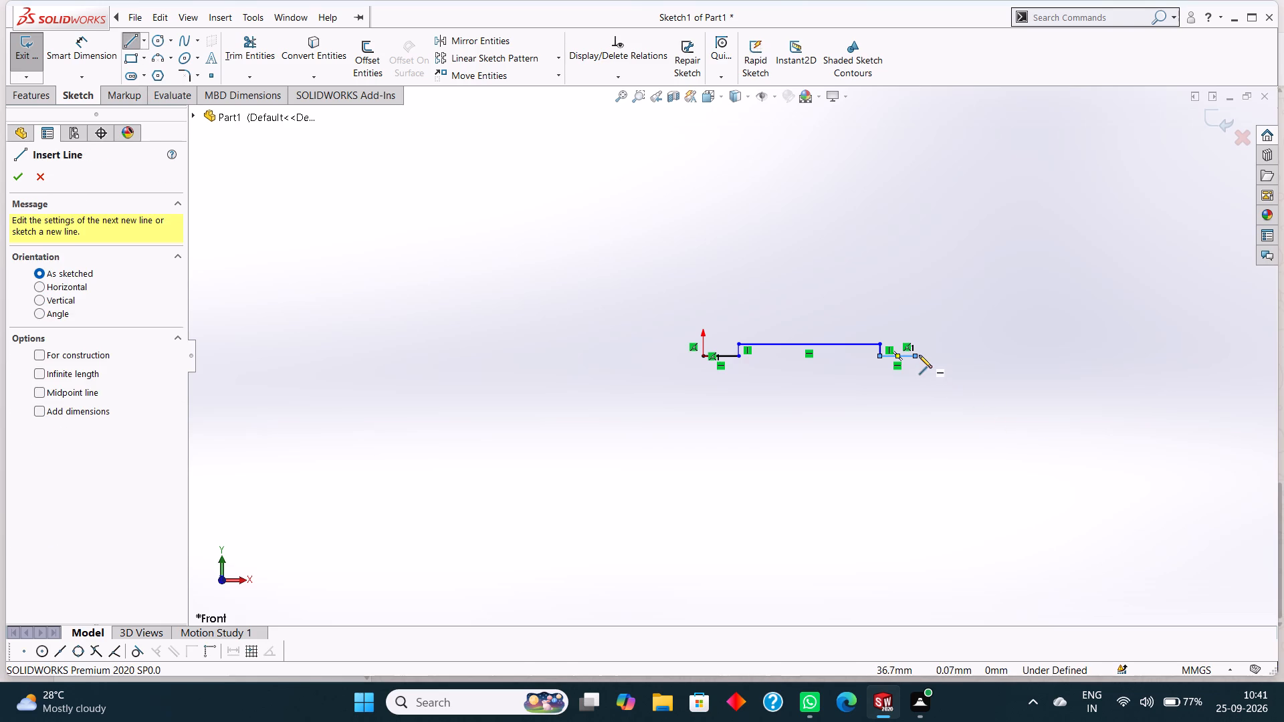
{"action": "left_click", "coordinate": [918, 355]}
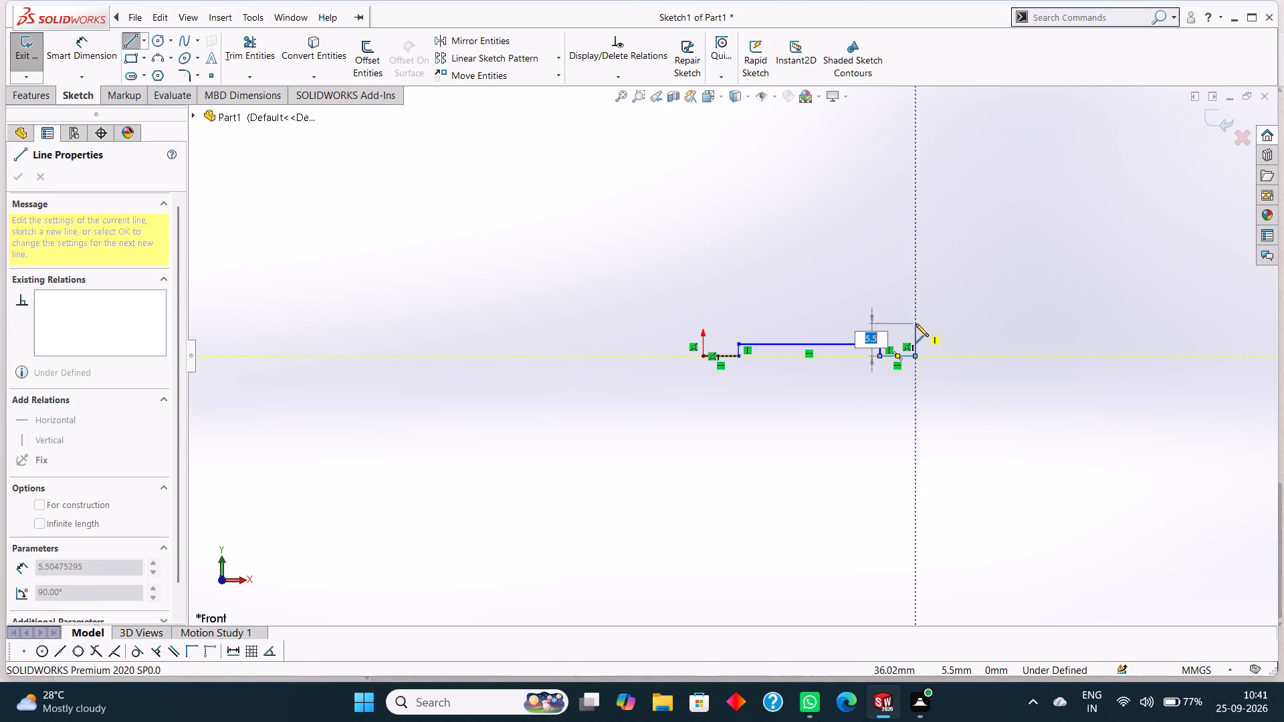
{"action": "key", "text": "5"}
{"action": "key", "text": "Return"}
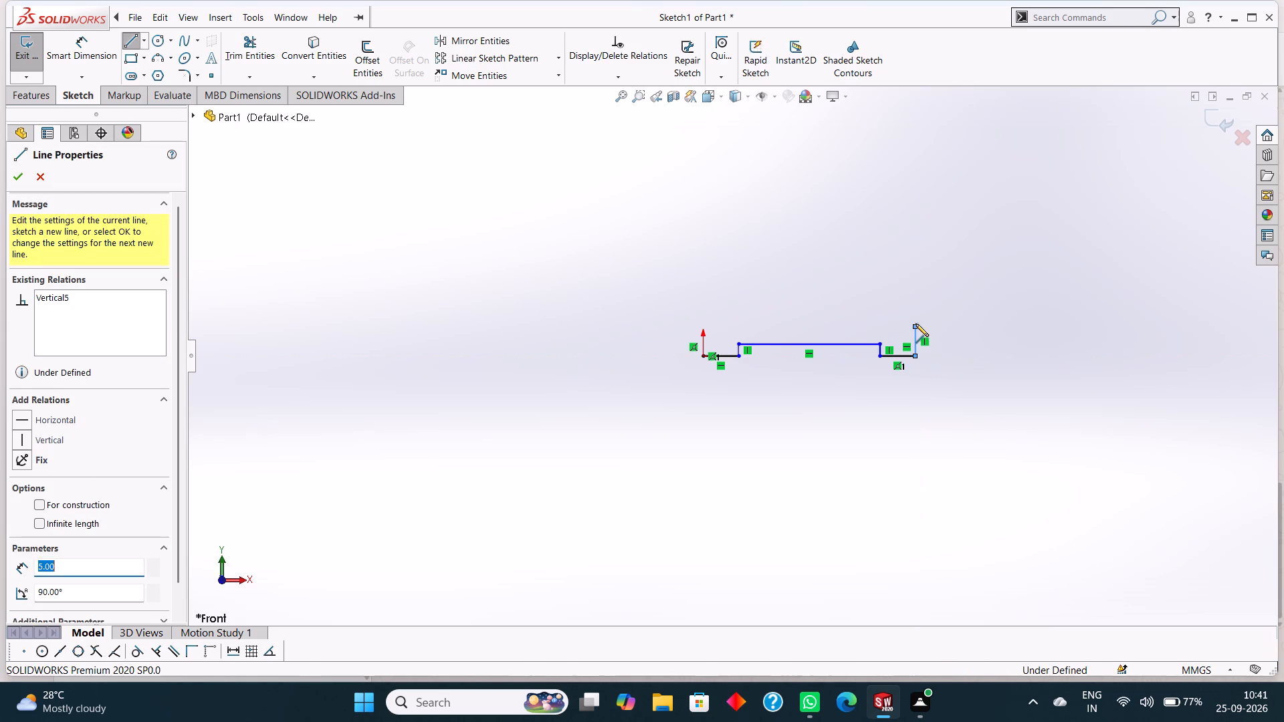
{"action": "left_click", "coordinate": [702, 327]}
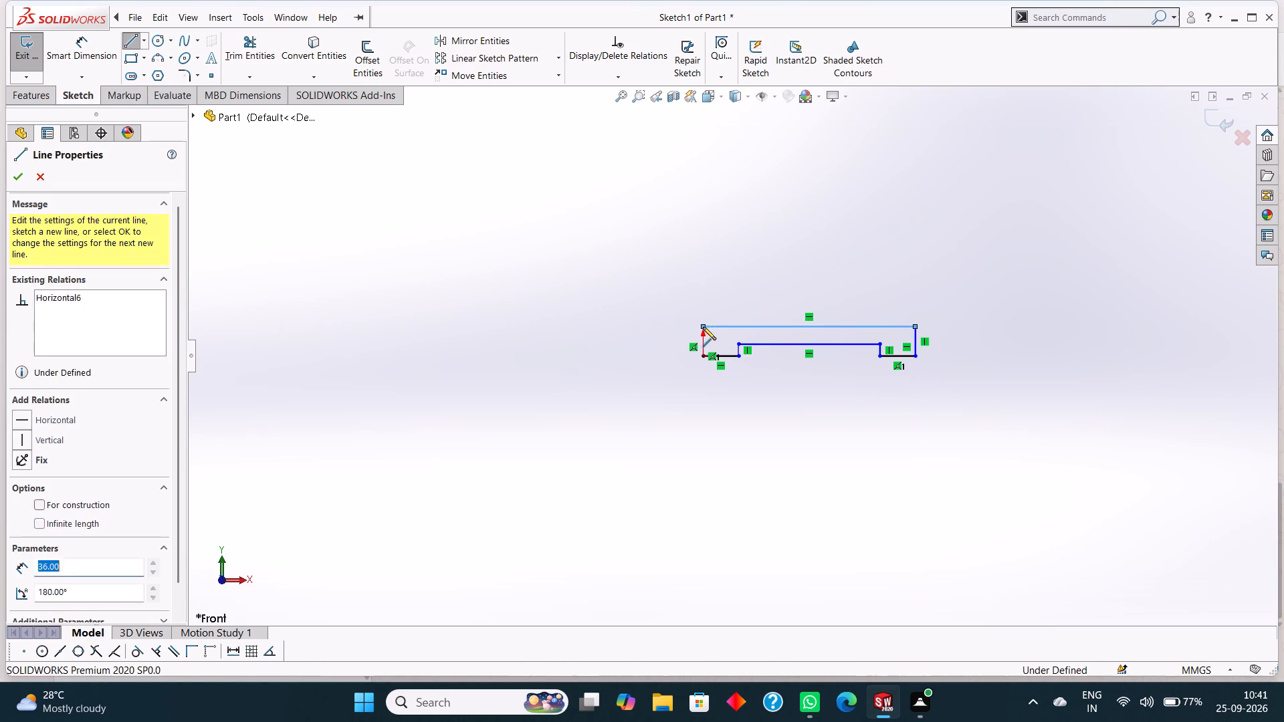
{"action": "left_click", "coordinate": [701, 356]}
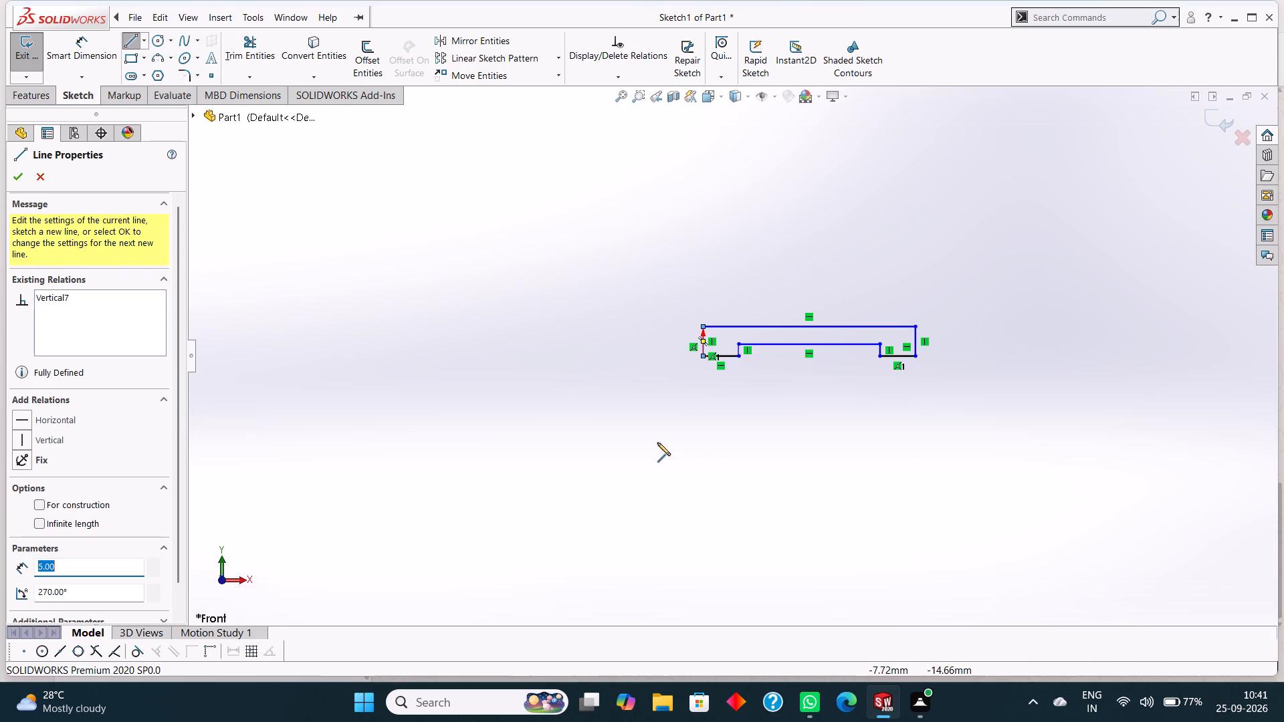
End the Line command after closing the profile.
{"action": "right_click", "coordinate": [671, 441]}
{"action": "left_click", "coordinate": [705, 445]}
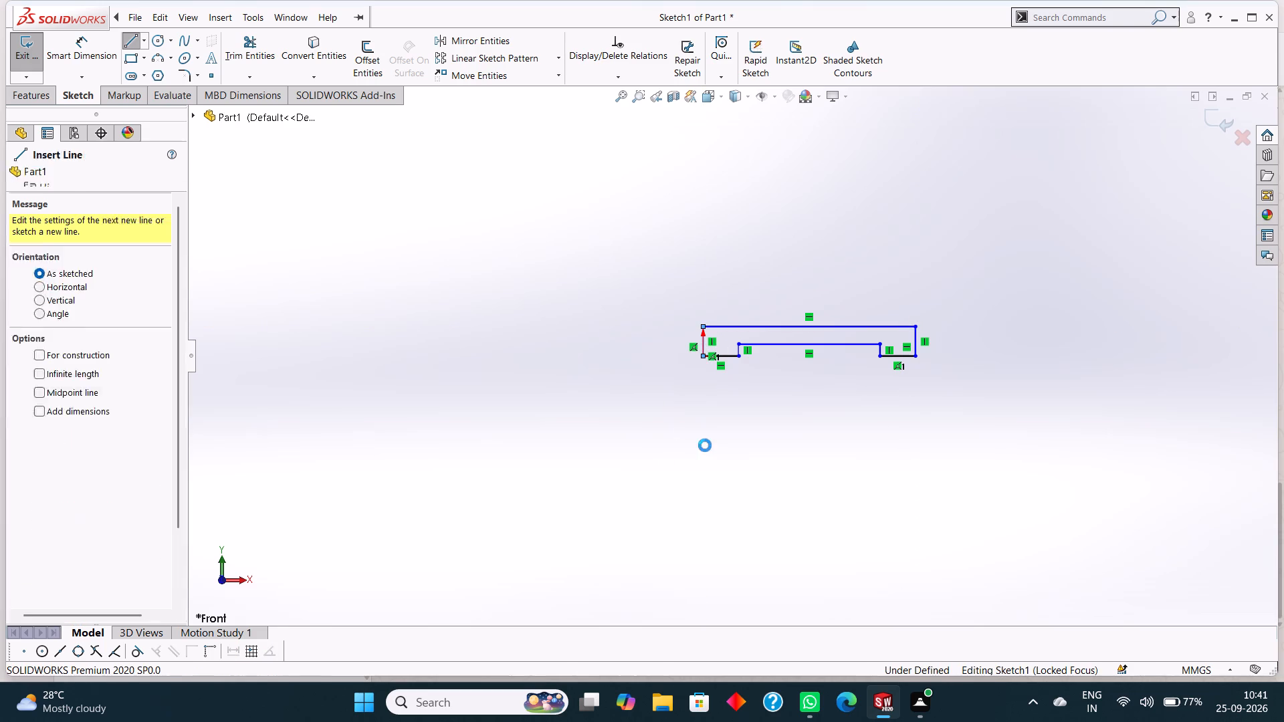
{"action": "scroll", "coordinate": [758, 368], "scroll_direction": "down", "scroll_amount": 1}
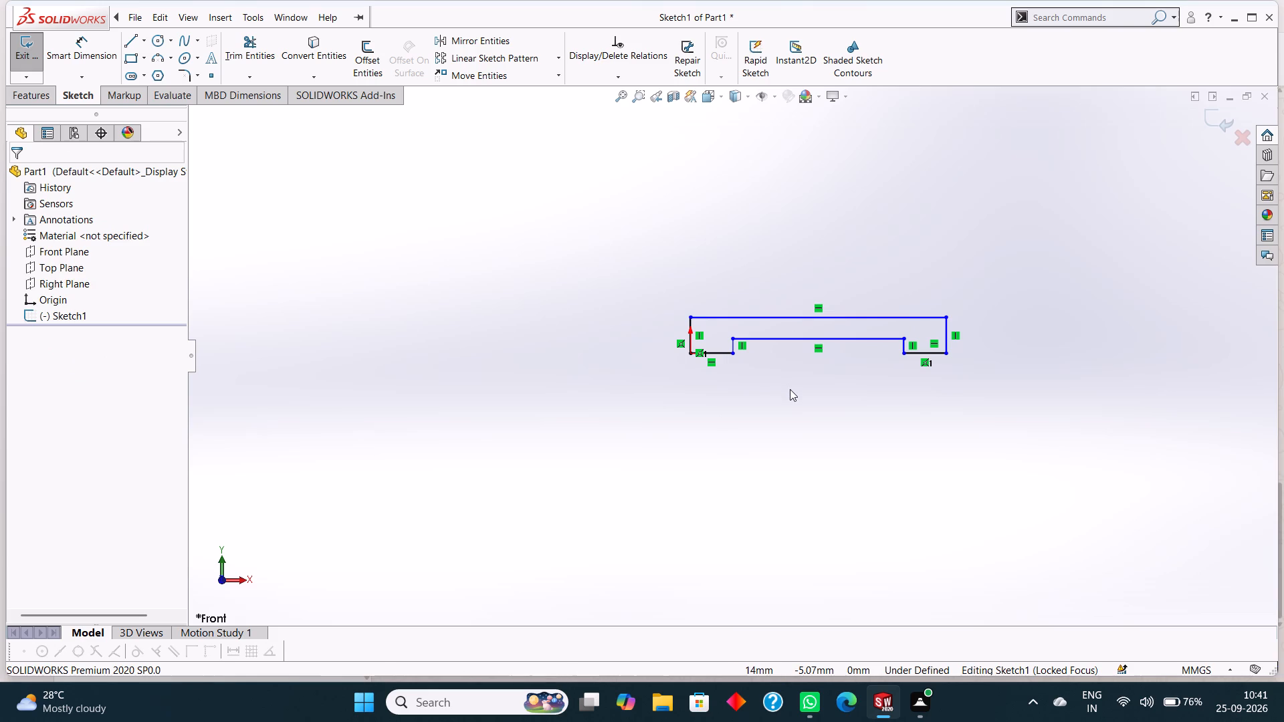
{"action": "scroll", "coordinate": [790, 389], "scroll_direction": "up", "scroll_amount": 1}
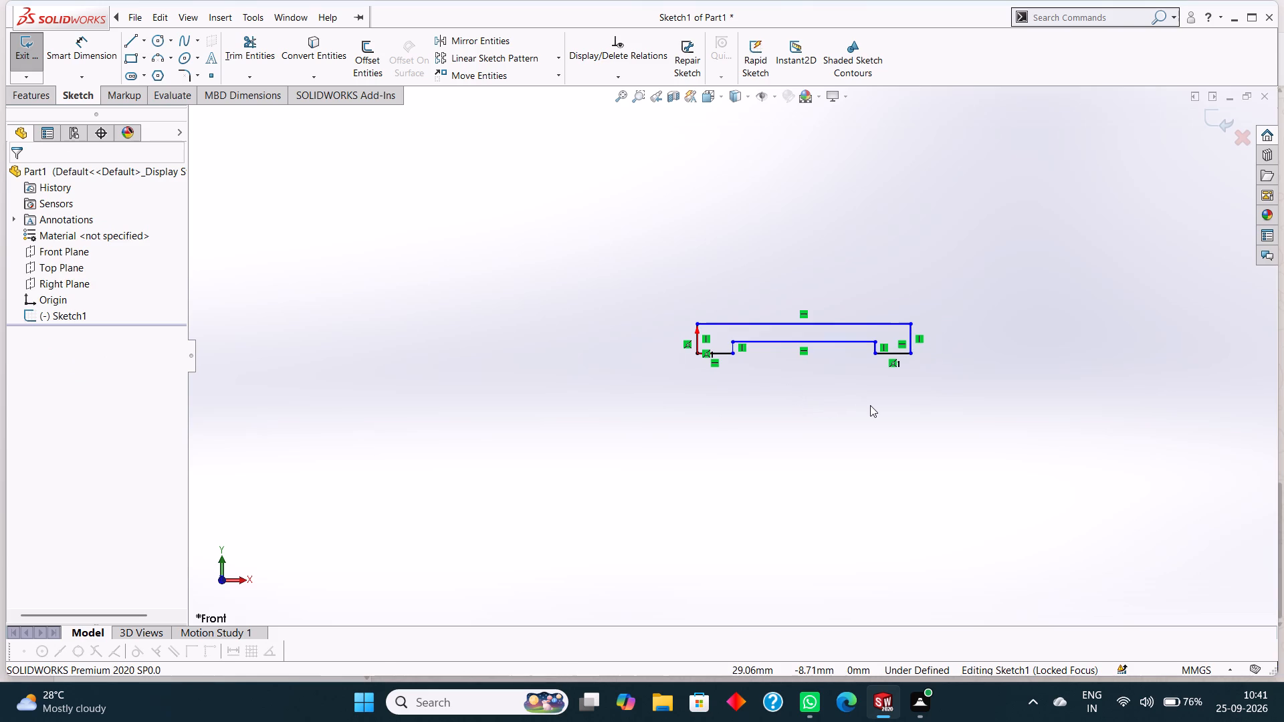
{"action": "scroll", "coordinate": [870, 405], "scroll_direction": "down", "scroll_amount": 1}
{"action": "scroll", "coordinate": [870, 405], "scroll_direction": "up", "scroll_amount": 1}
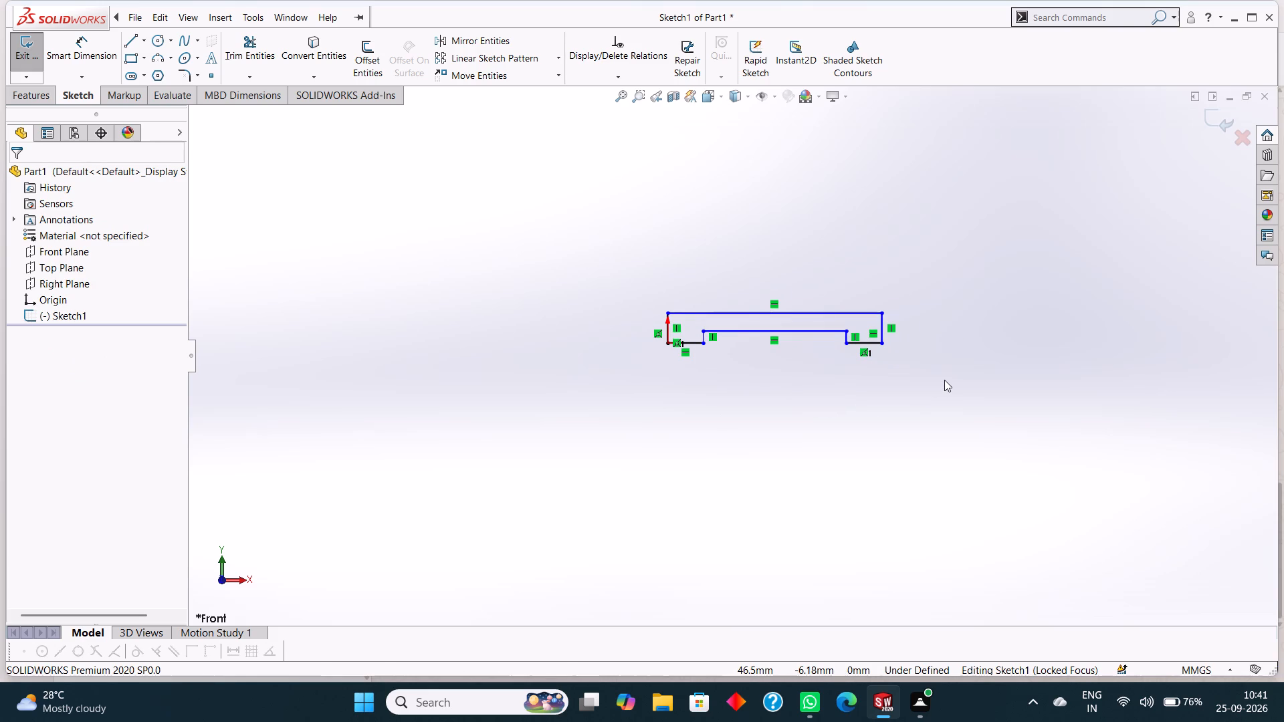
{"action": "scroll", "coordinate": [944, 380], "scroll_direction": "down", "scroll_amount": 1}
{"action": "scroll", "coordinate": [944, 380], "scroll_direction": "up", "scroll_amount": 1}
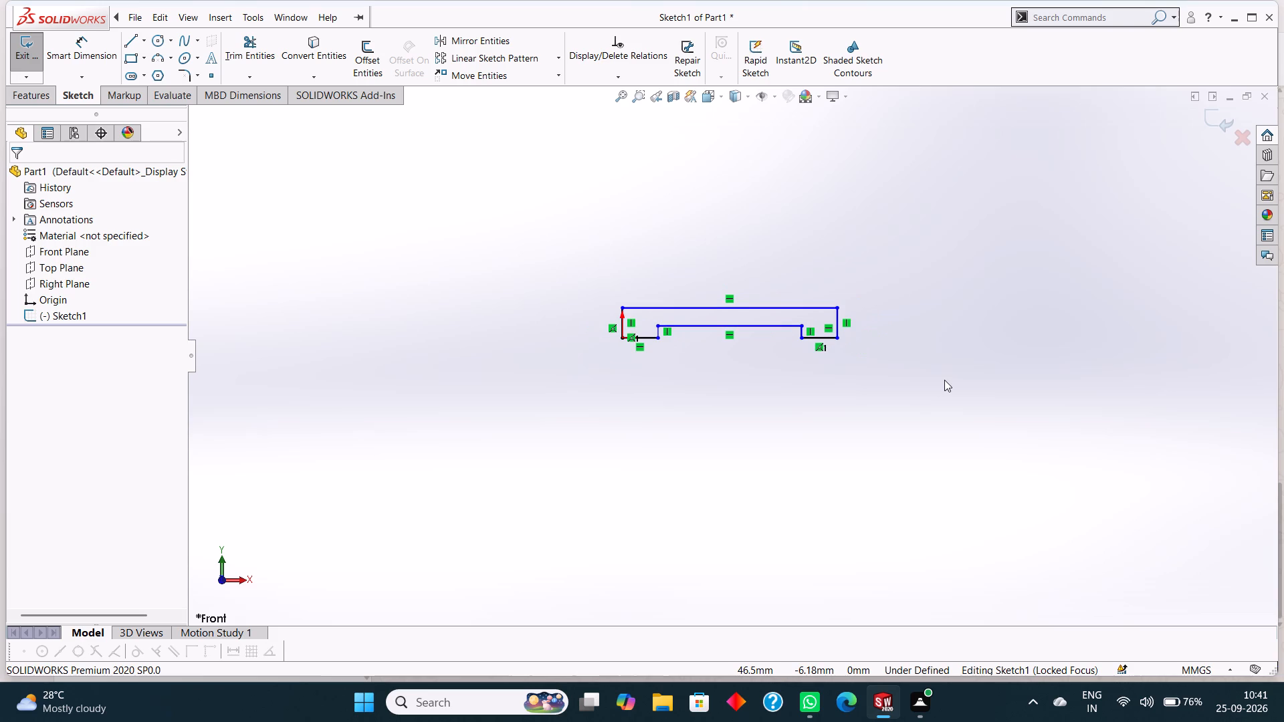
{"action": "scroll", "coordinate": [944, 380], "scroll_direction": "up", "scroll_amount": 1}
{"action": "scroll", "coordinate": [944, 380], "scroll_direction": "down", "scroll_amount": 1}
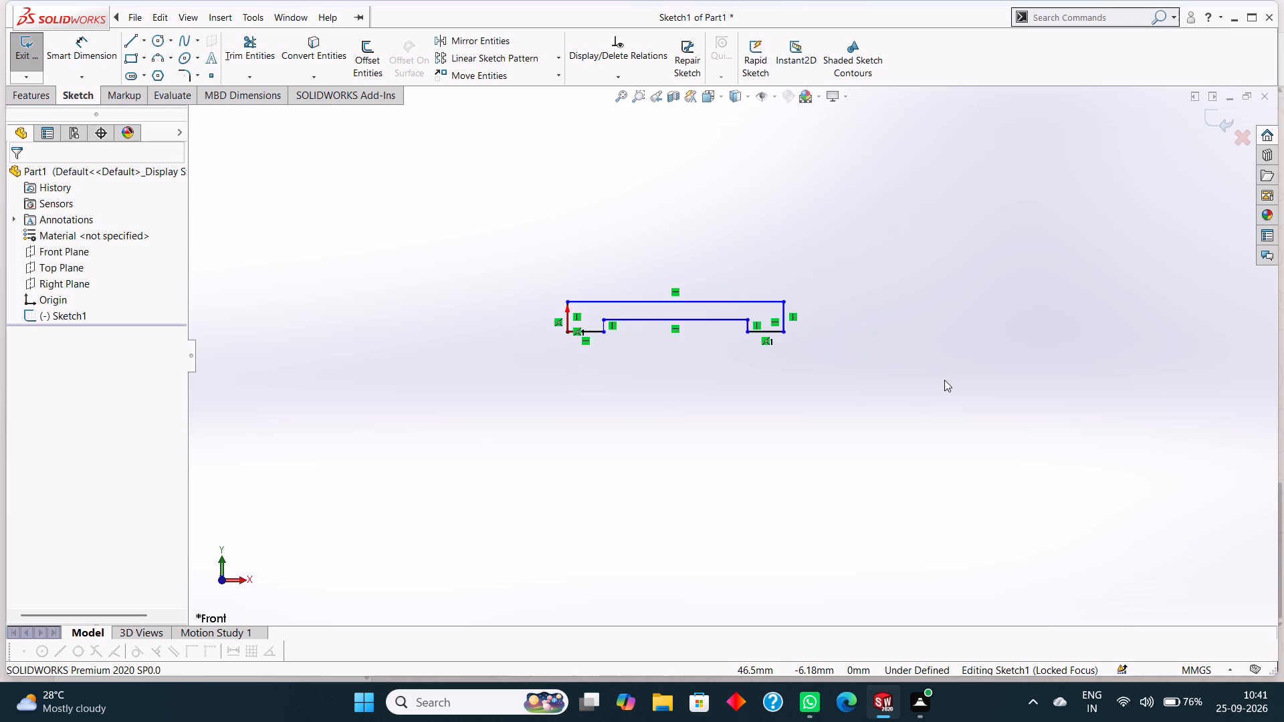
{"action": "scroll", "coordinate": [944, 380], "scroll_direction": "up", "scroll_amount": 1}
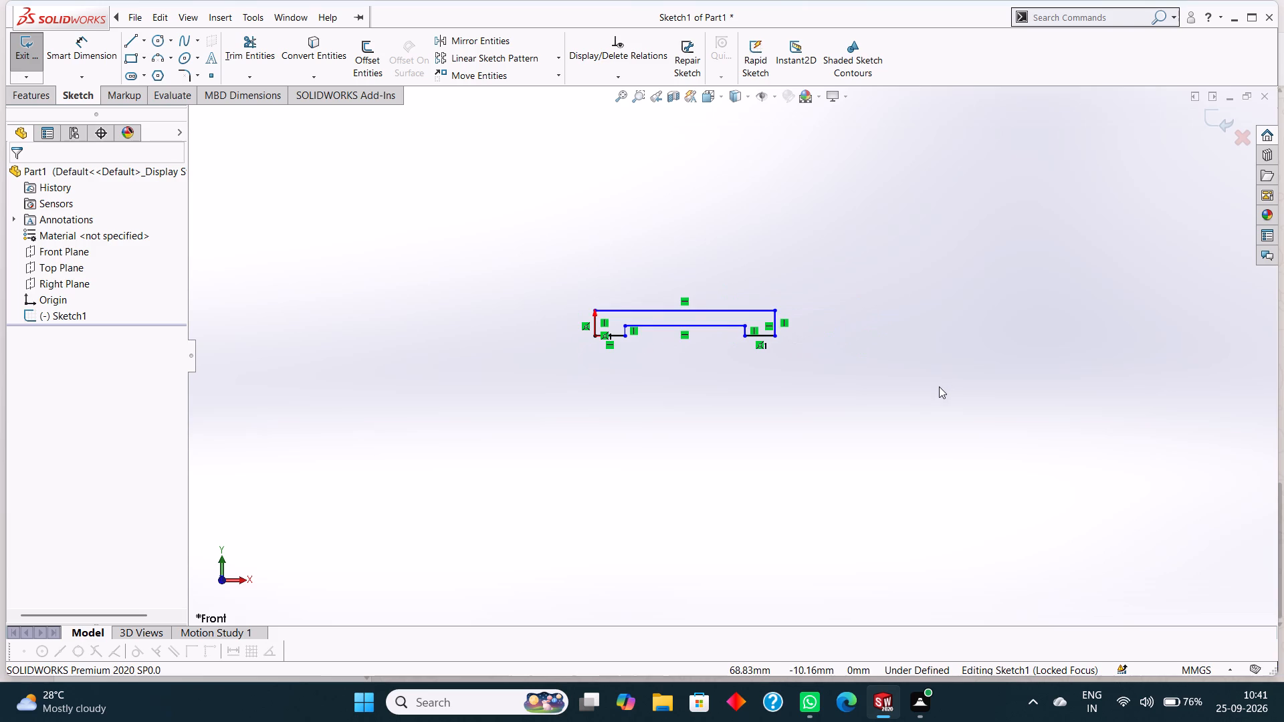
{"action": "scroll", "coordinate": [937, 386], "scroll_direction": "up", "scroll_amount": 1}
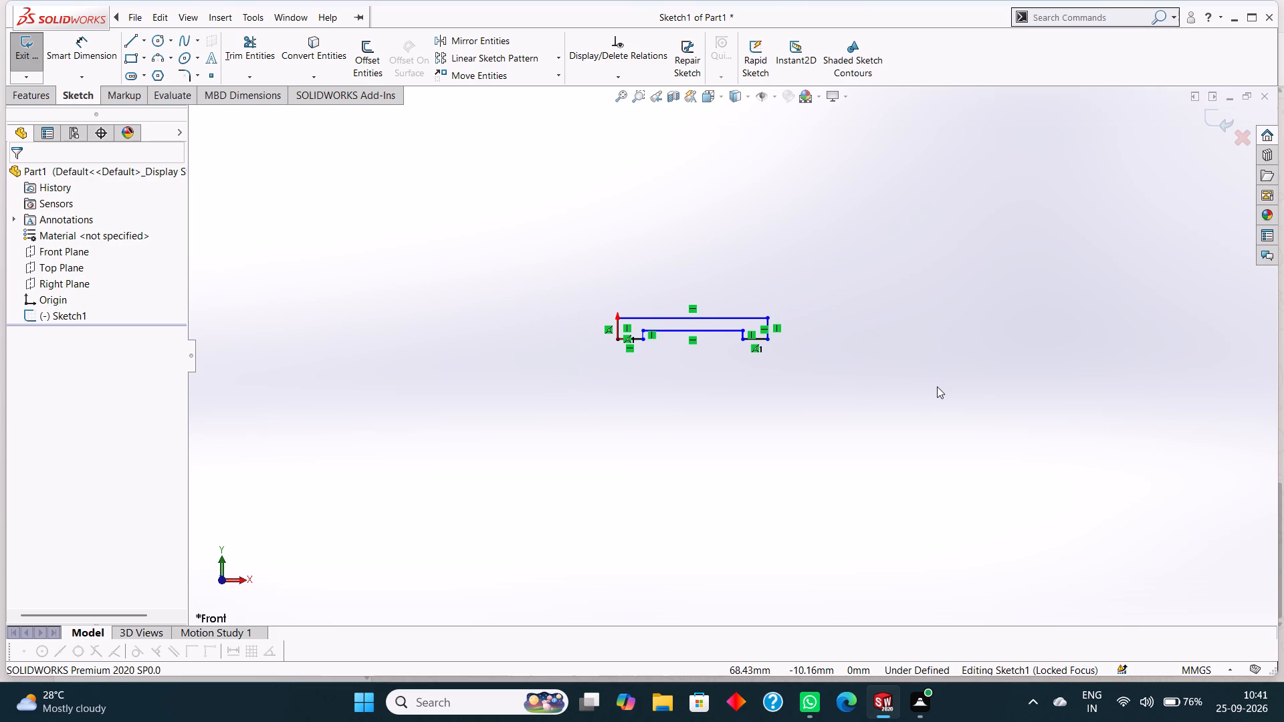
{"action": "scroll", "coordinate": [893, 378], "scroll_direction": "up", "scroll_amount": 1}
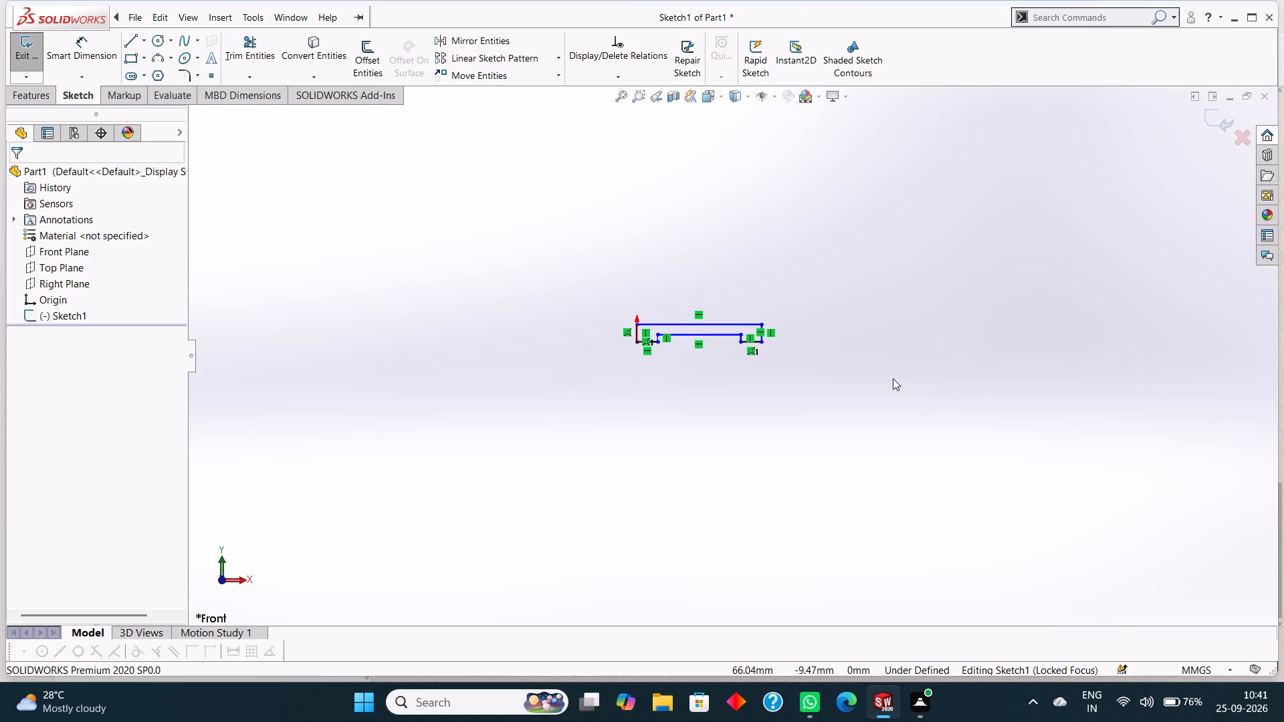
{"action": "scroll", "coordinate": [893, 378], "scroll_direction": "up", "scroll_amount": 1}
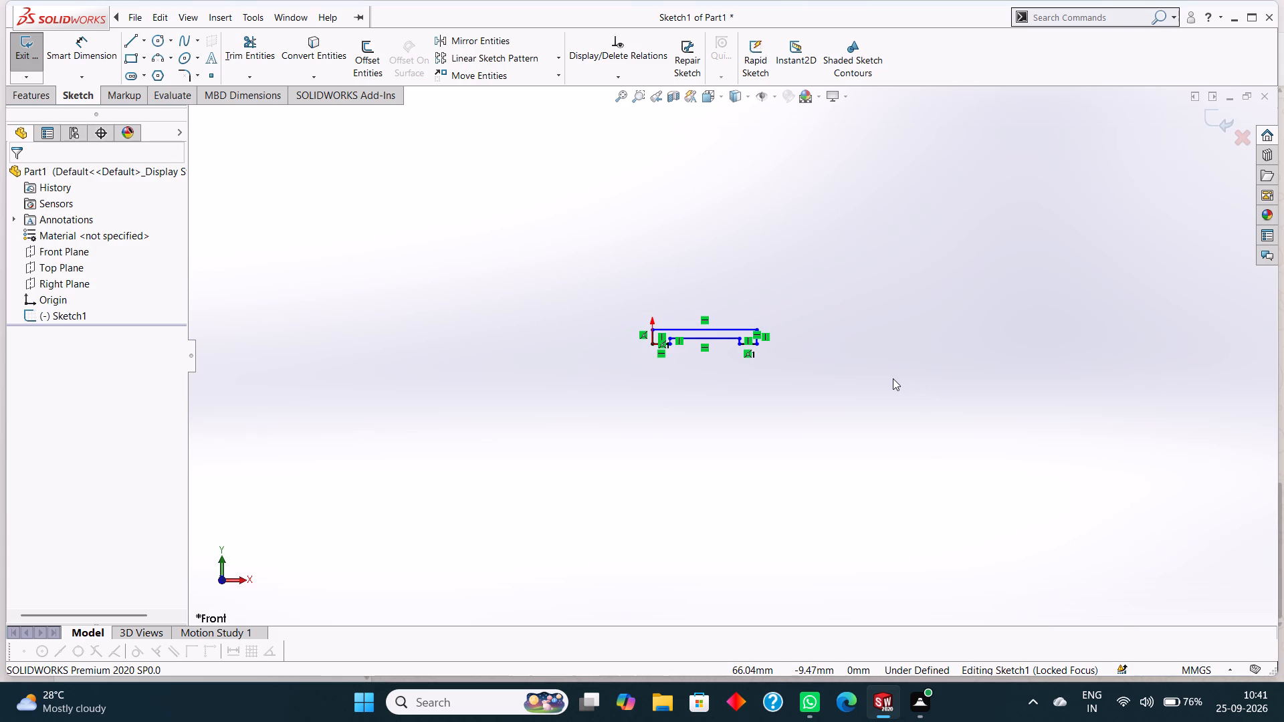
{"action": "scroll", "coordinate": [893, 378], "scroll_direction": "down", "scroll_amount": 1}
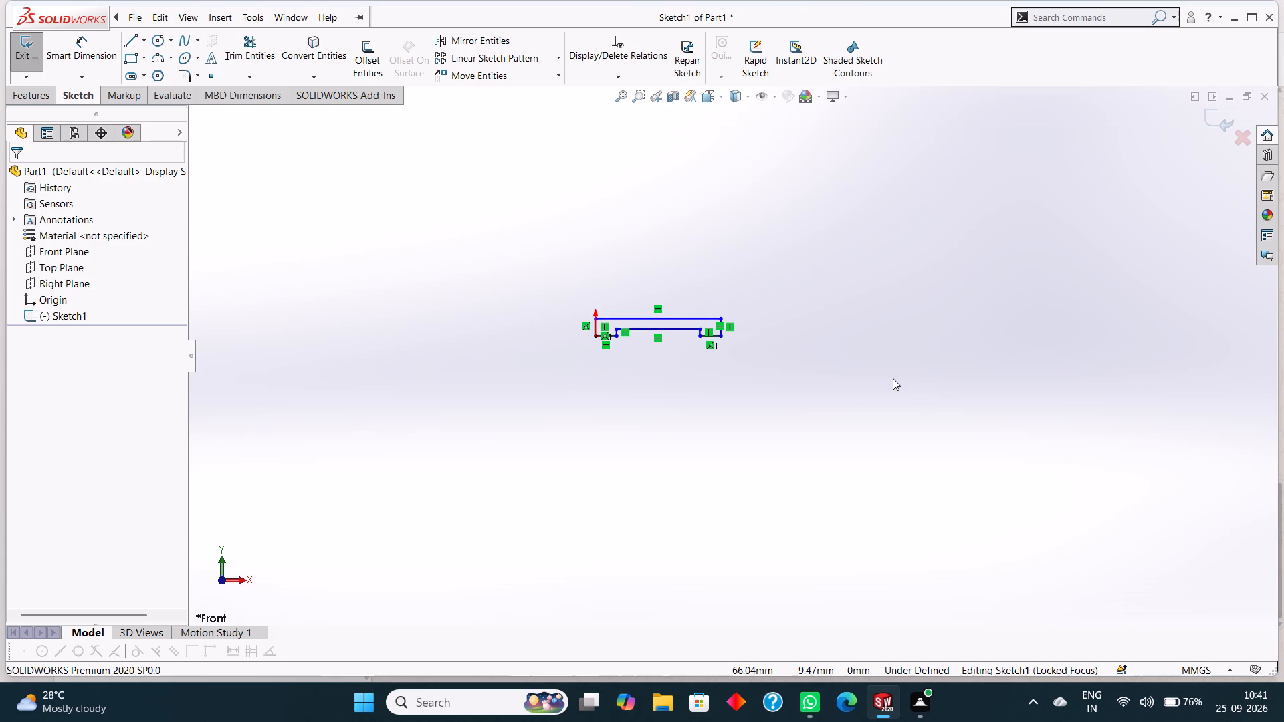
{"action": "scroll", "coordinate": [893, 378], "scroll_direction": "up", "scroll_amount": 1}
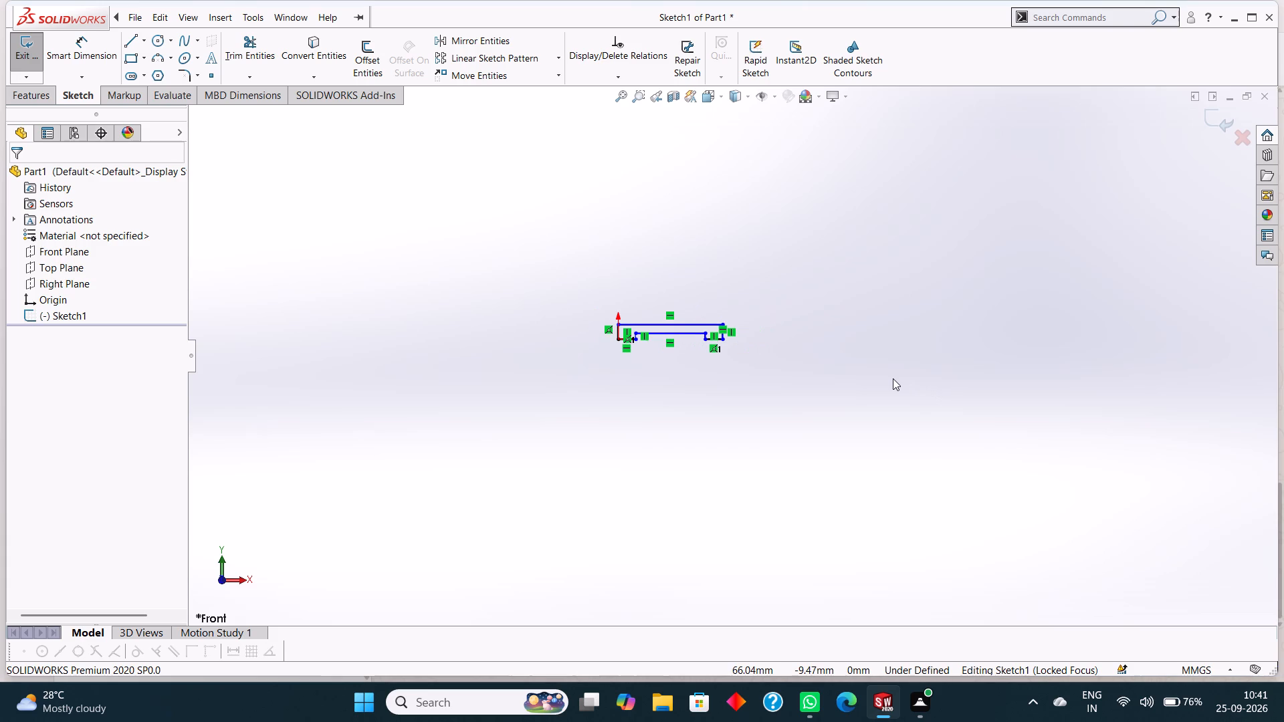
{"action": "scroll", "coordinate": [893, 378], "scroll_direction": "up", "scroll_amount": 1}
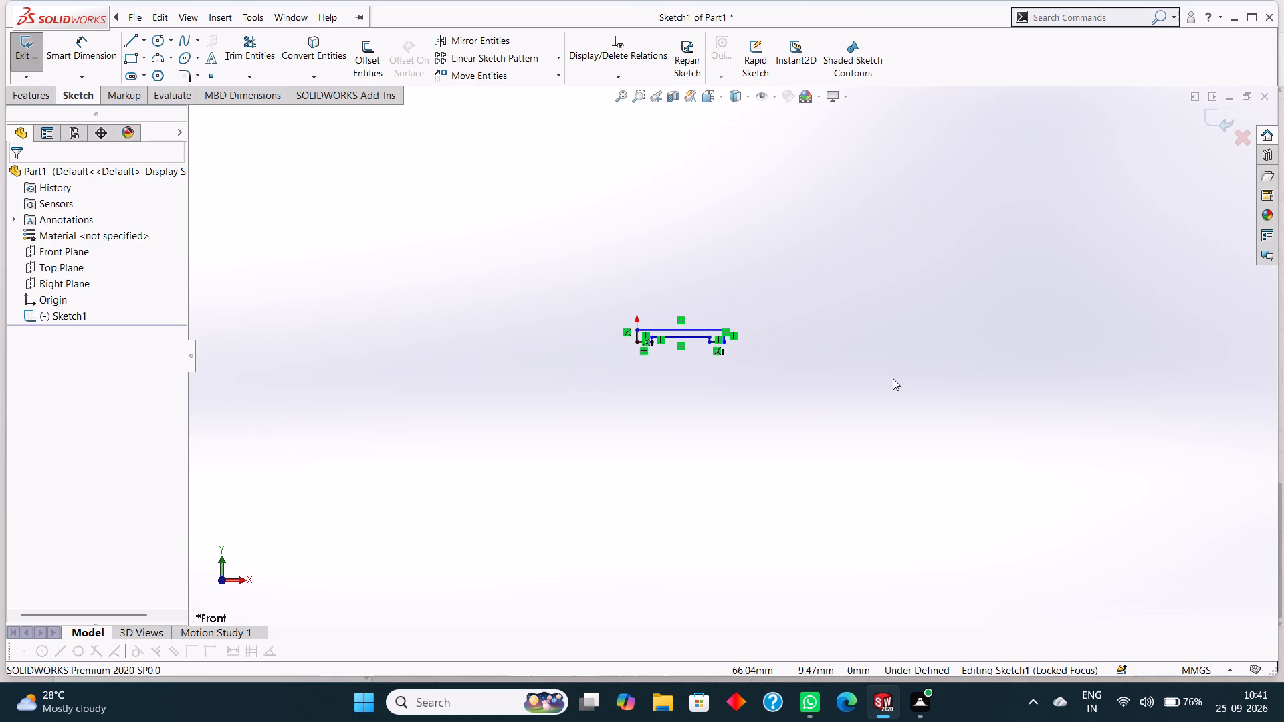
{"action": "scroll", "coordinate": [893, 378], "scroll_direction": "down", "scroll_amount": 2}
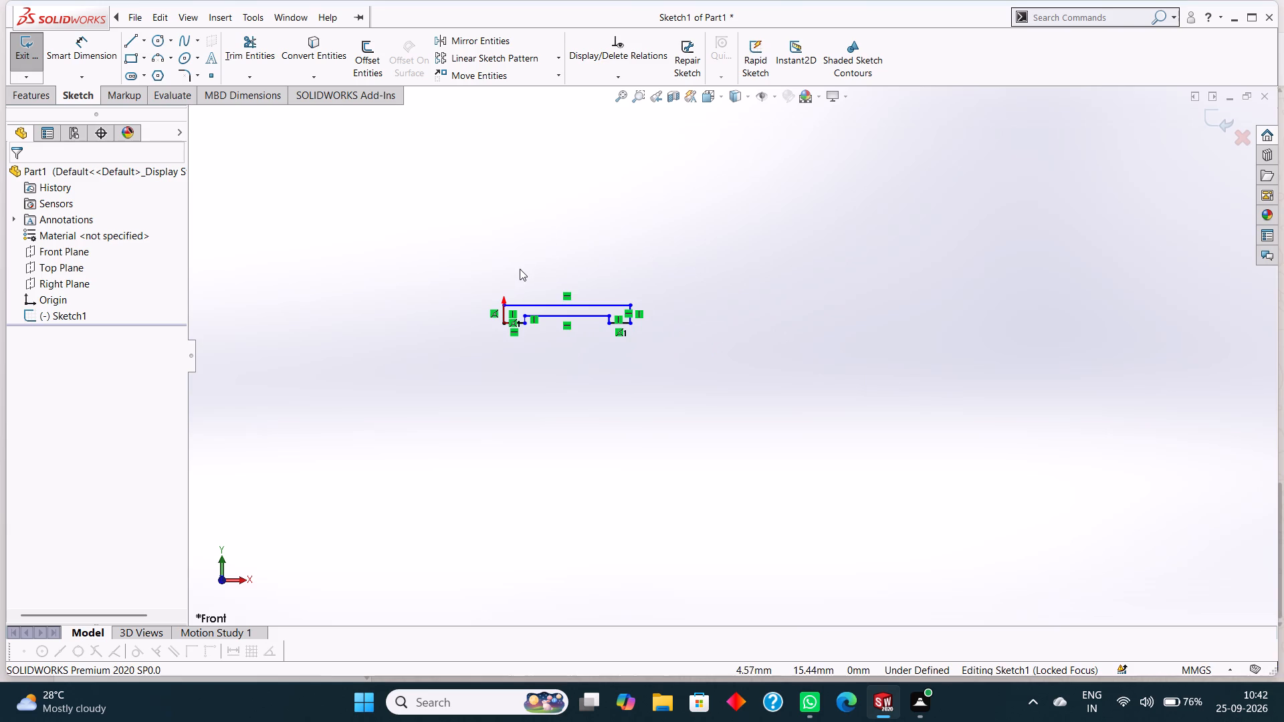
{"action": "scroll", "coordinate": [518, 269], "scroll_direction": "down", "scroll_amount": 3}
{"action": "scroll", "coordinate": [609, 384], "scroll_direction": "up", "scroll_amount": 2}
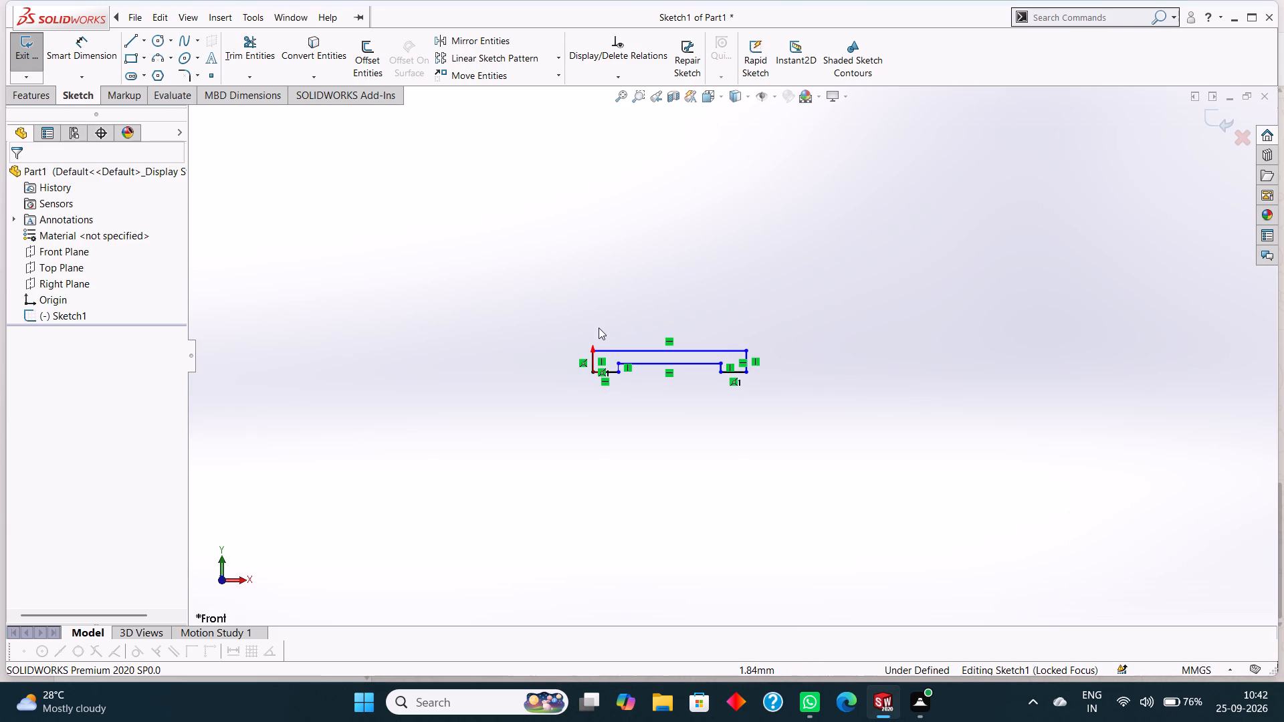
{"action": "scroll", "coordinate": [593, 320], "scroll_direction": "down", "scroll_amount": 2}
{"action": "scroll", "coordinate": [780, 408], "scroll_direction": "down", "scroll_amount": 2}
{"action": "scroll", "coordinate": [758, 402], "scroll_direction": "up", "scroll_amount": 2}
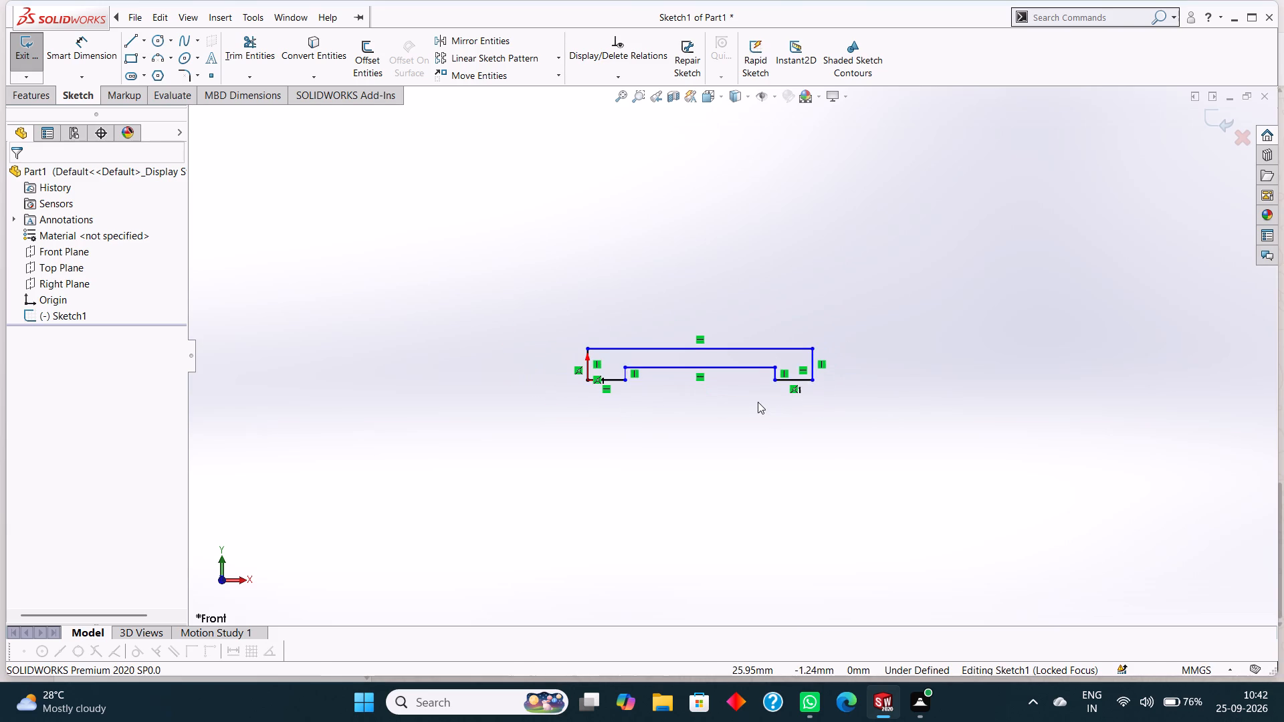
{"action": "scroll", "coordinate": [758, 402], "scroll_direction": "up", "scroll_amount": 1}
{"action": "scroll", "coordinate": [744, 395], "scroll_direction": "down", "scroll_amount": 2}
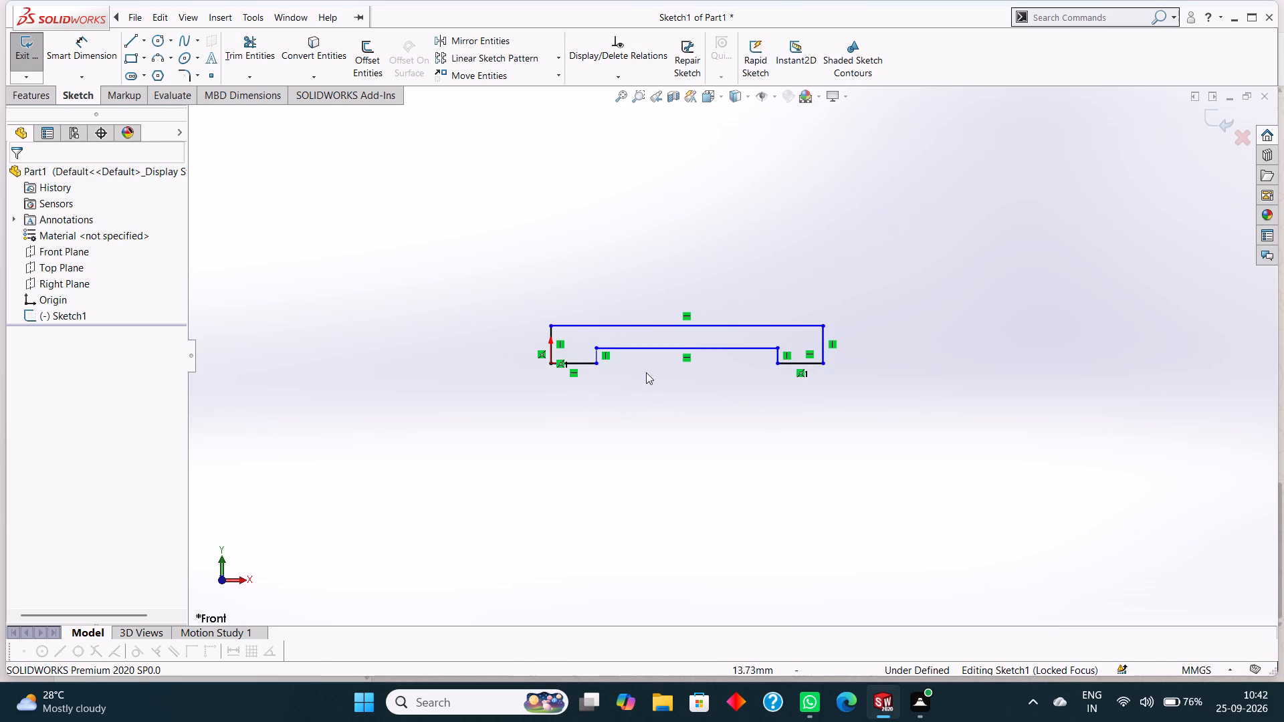
Replace the vertical construction line at the inner end of the origin-side foot with a 2 mm solid vertical line.
{"action": "scroll", "coordinate": [617, 358], "scroll_direction": "down", "scroll_amount": 3}
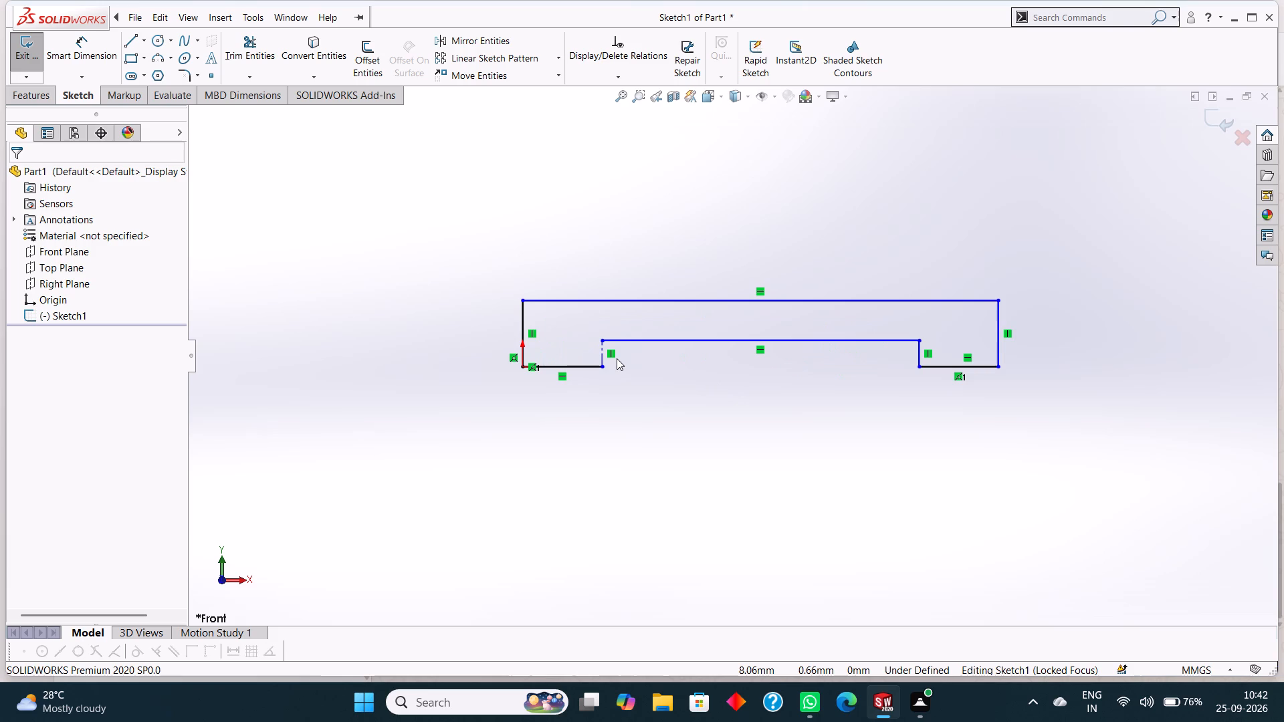
{"action": "scroll", "coordinate": [617, 358], "scroll_direction": "up", "scroll_amount": 1}
{"action": "scroll", "coordinate": [617, 358], "scroll_direction": "down", "scroll_amount": 1}
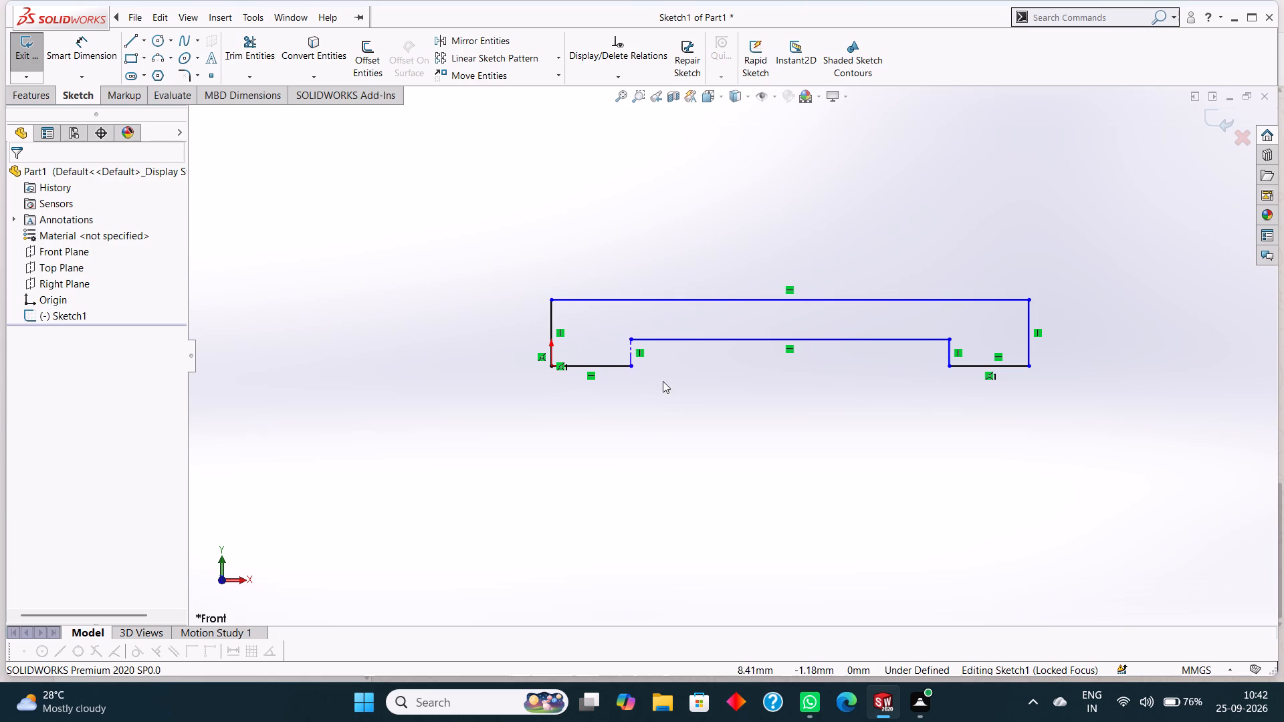
{"action": "right_click", "coordinate": [630, 348]}
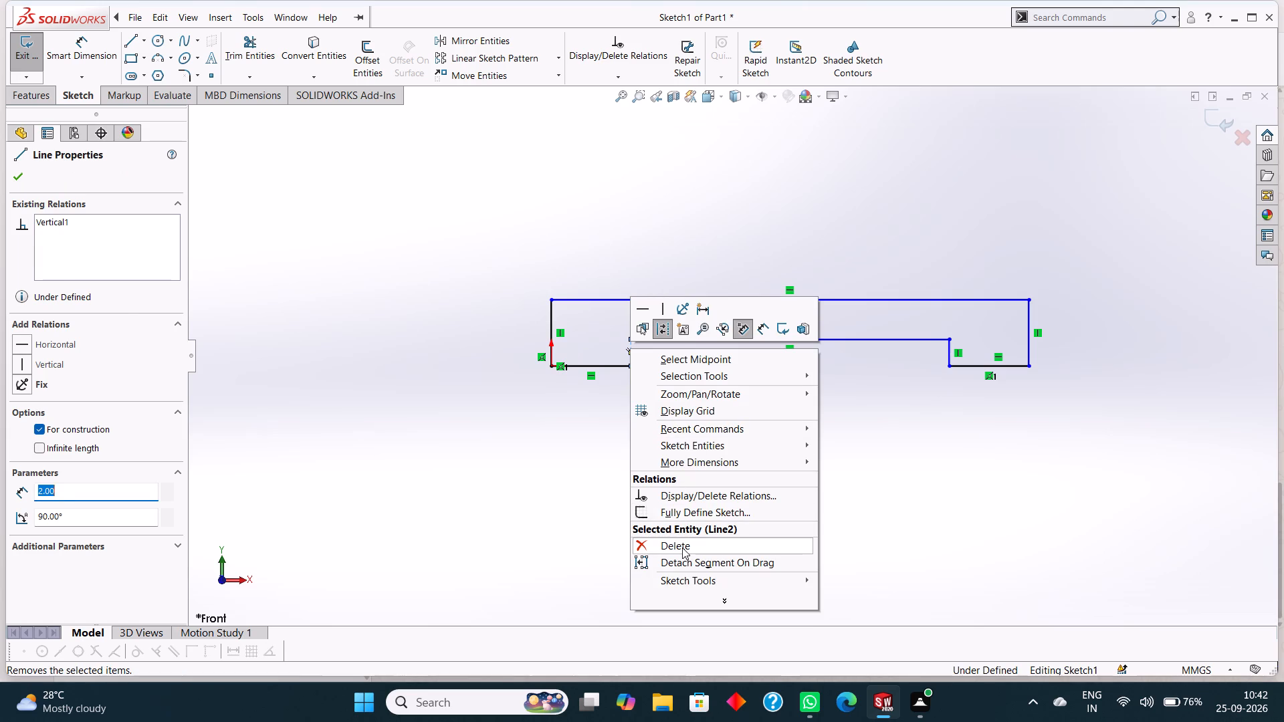
{"action": "left_click", "coordinate": [682, 548]}
{"action": "left_click", "coordinate": [124, 39]}
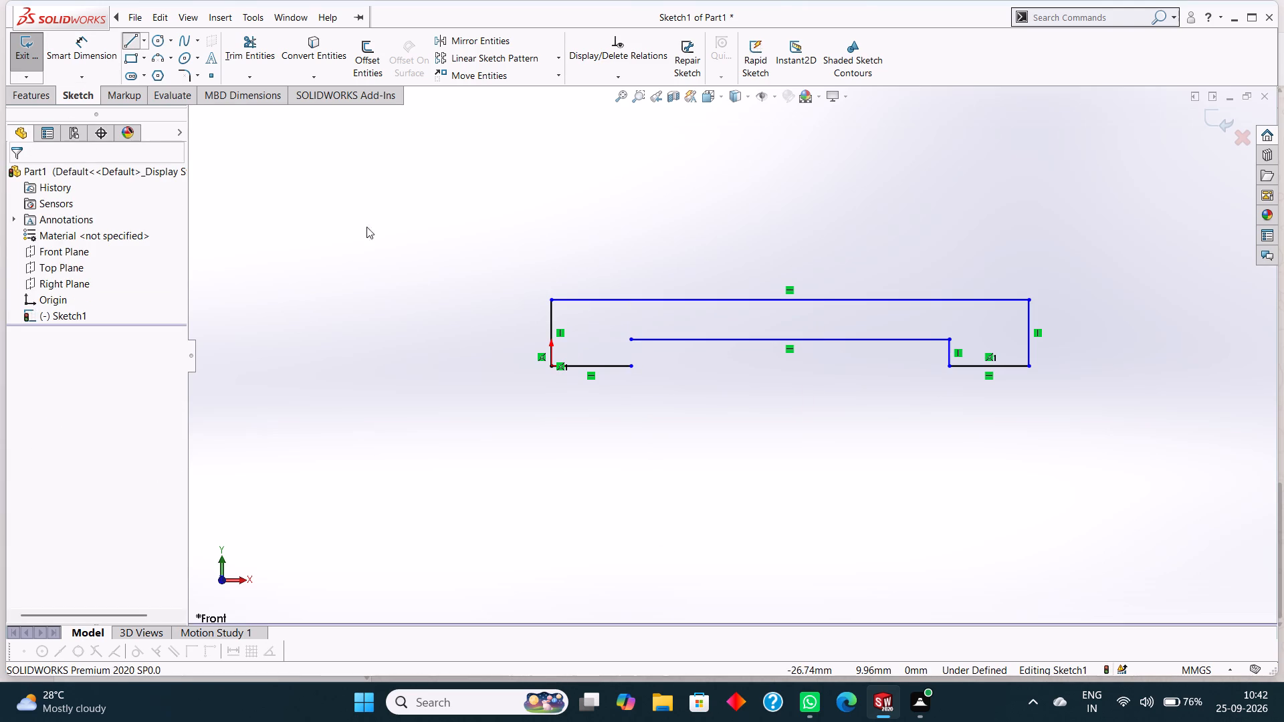
{"action": "left_click", "coordinate": [633, 366]}
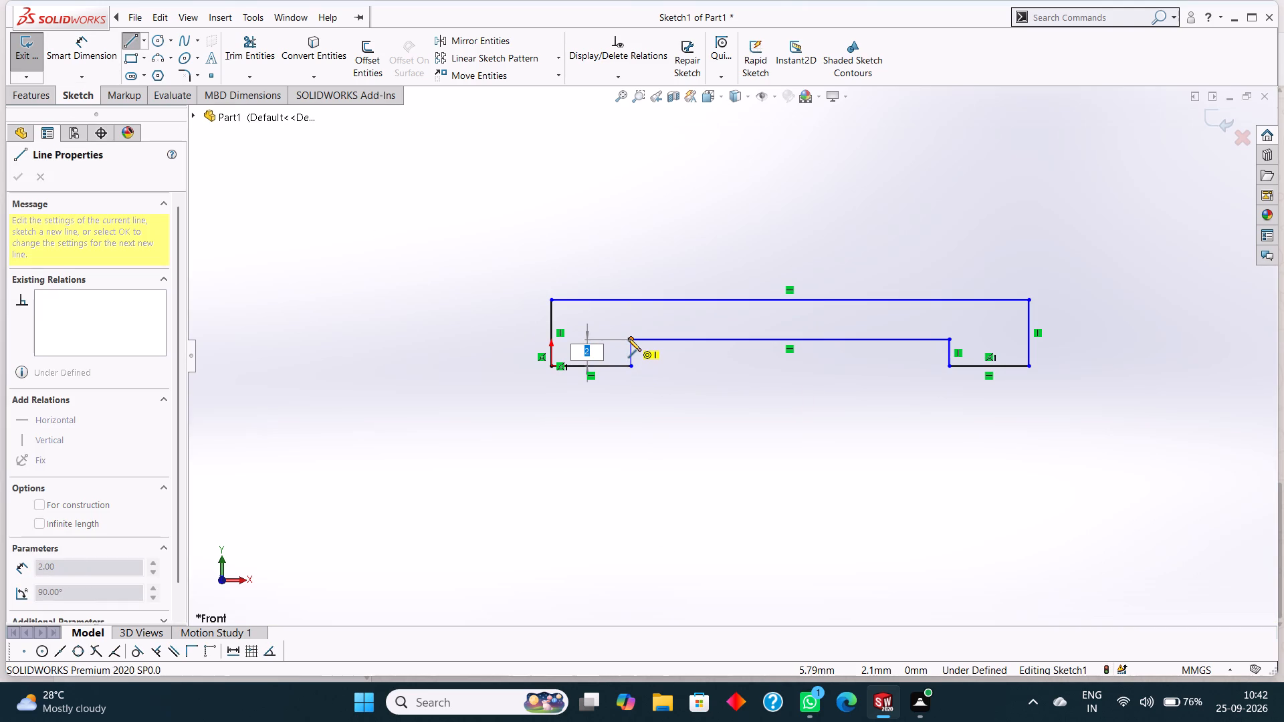
{"action": "left_click", "coordinate": [628, 338]}
{"action": "right_click", "coordinate": [684, 394]}
{"action": "left_click", "coordinate": [714, 406]}
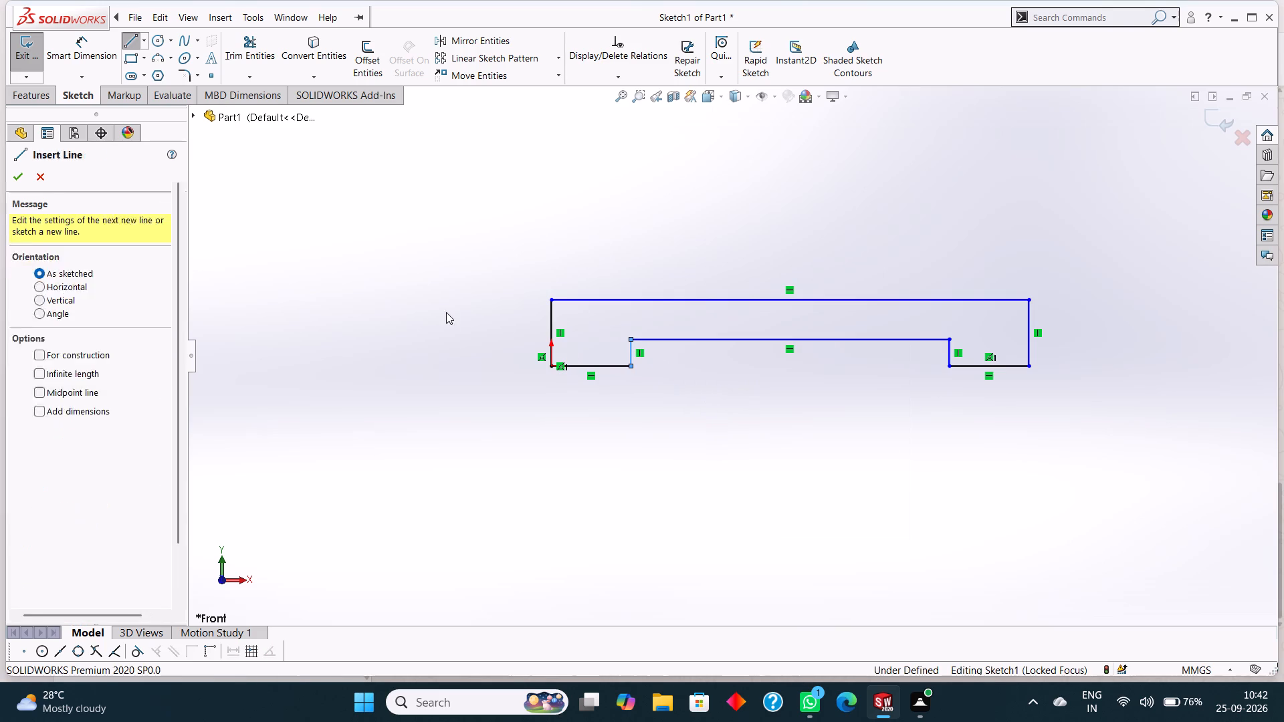
Dimension the bottom edge lengths of both feet, placing the dimensions below the profile.
{"action": "left_click", "coordinate": [76, 45]}
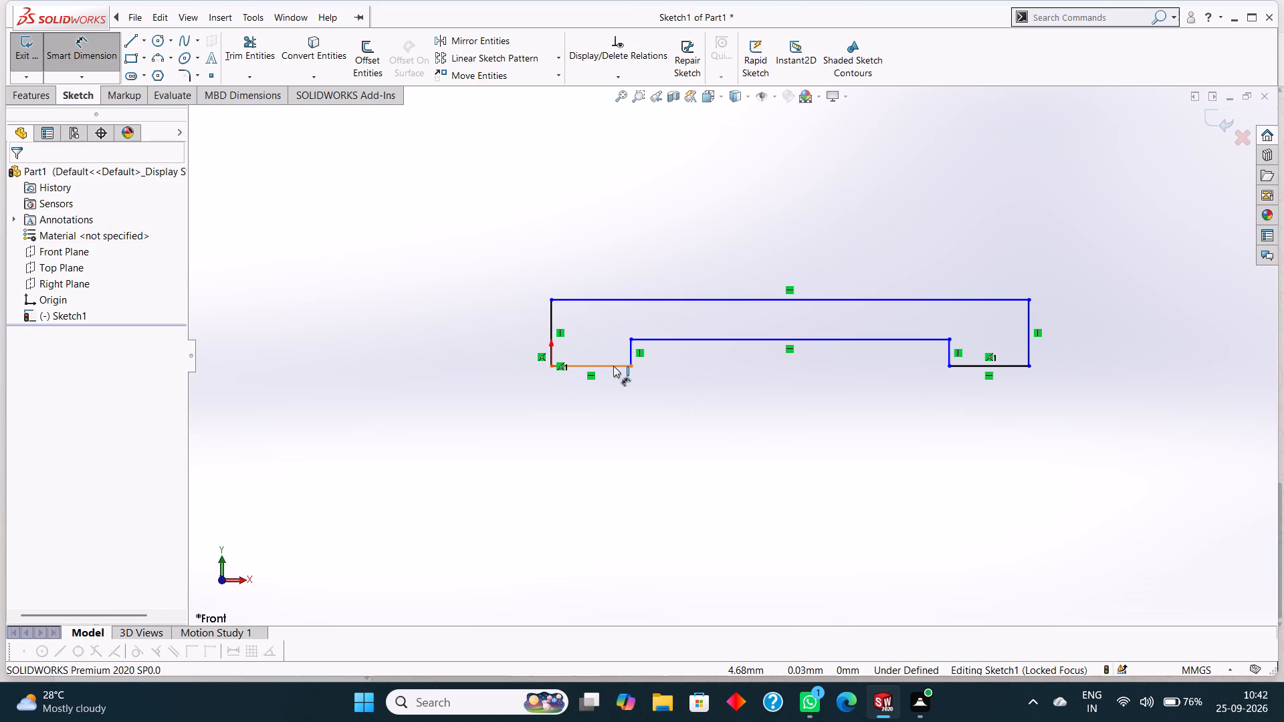
{"action": "left_click", "coordinate": [613, 366]}
{"action": "left_click", "coordinate": [609, 417]}
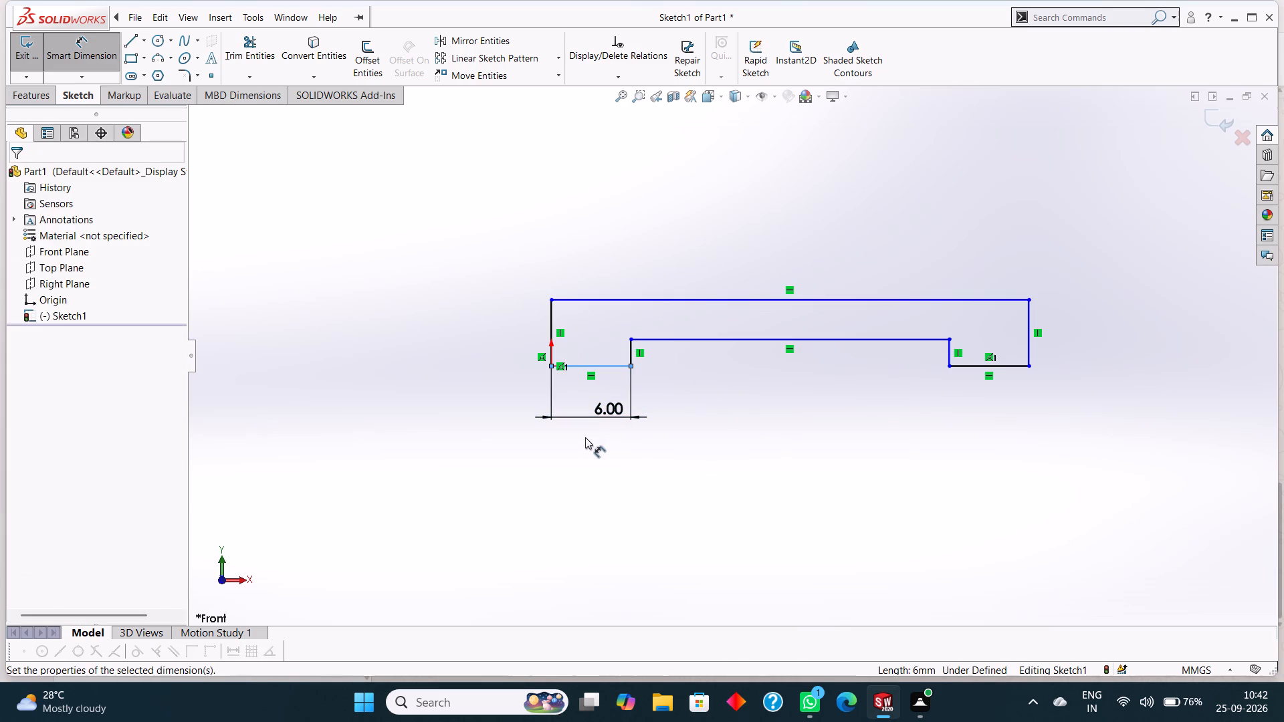
{"action": "left_click", "coordinate": [548, 396]}
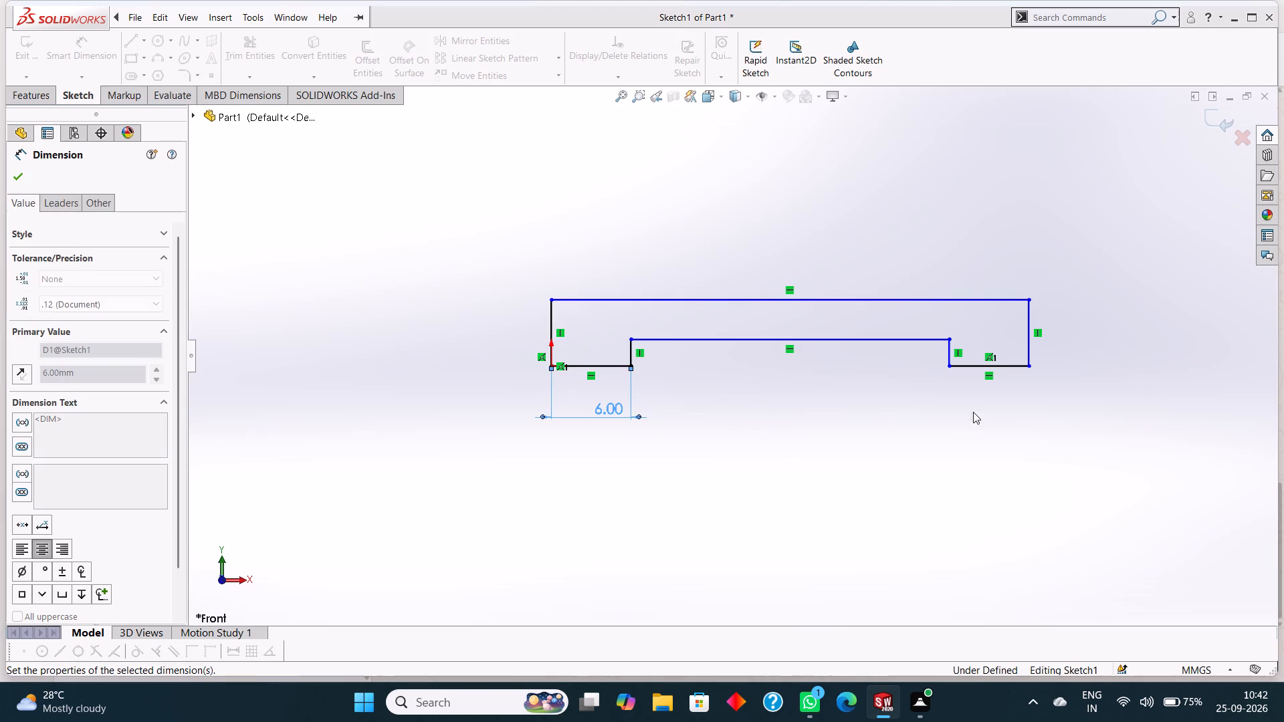
{"action": "left_click", "coordinate": [998, 366]}
{"action": "left_click", "coordinate": [991, 404]}
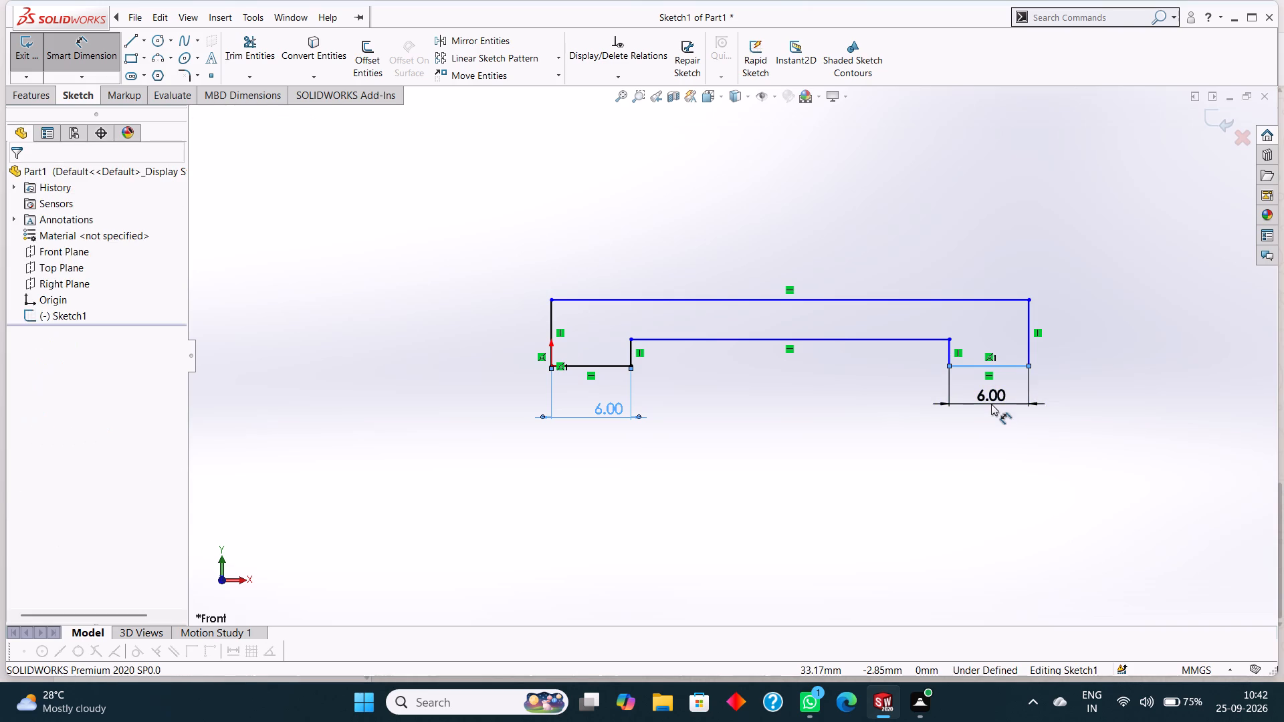
{"action": "left_click", "coordinate": [937, 385]}
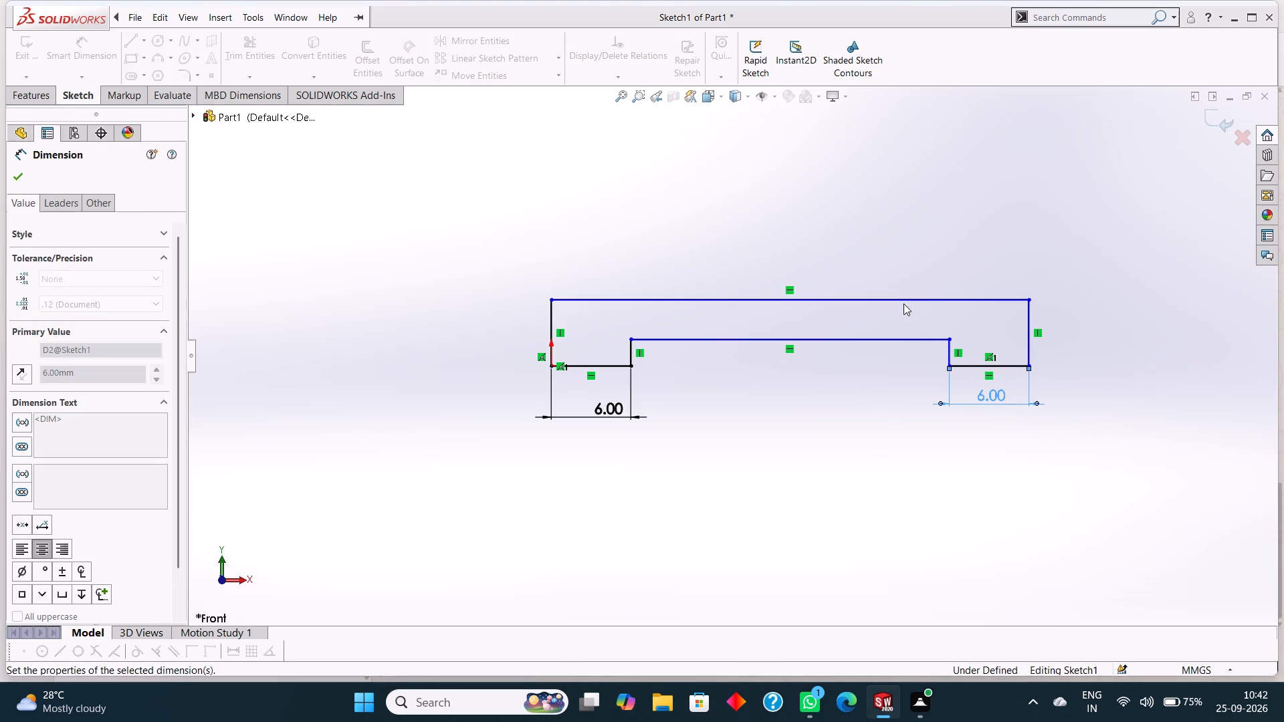
Dimension the profile's overall width above the top line and its height beside the vertical line at the origin.
{"action": "left_click", "coordinate": [899, 299]}
{"action": "left_click", "coordinate": [893, 249]}
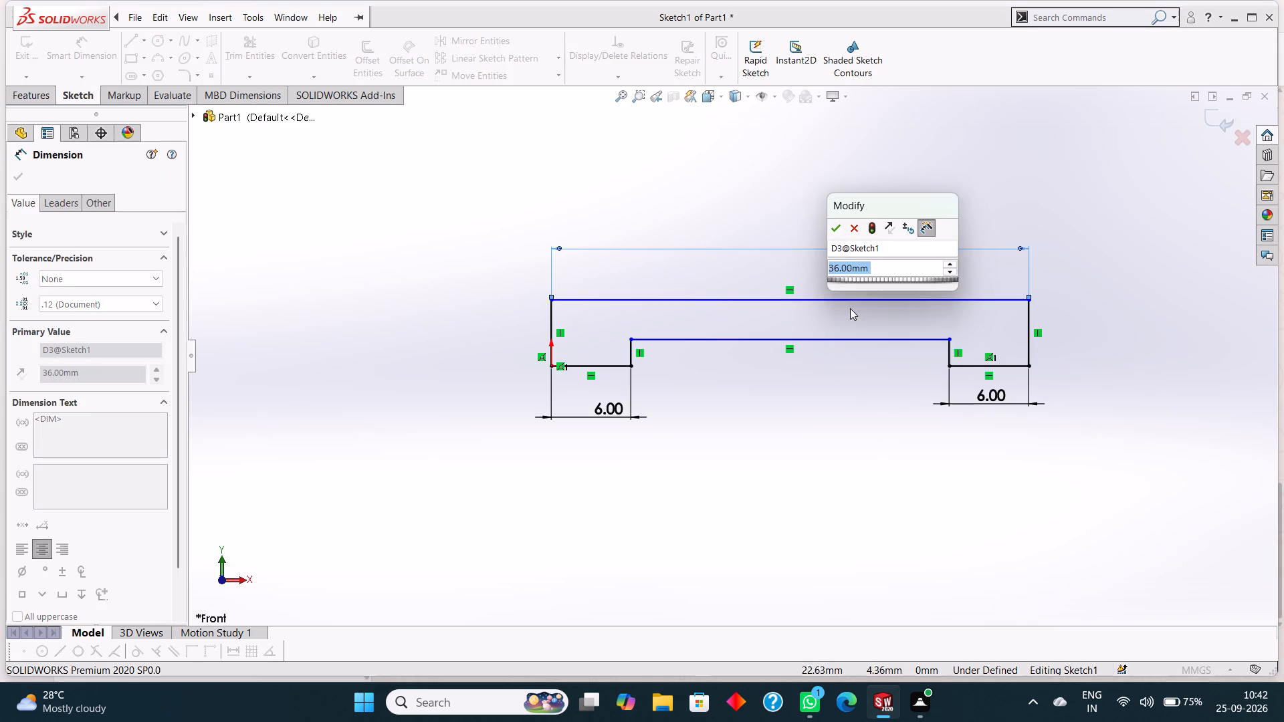
{"action": "left_click", "coordinate": [839, 227]}
{"action": "left_click", "coordinate": [551, 322]}
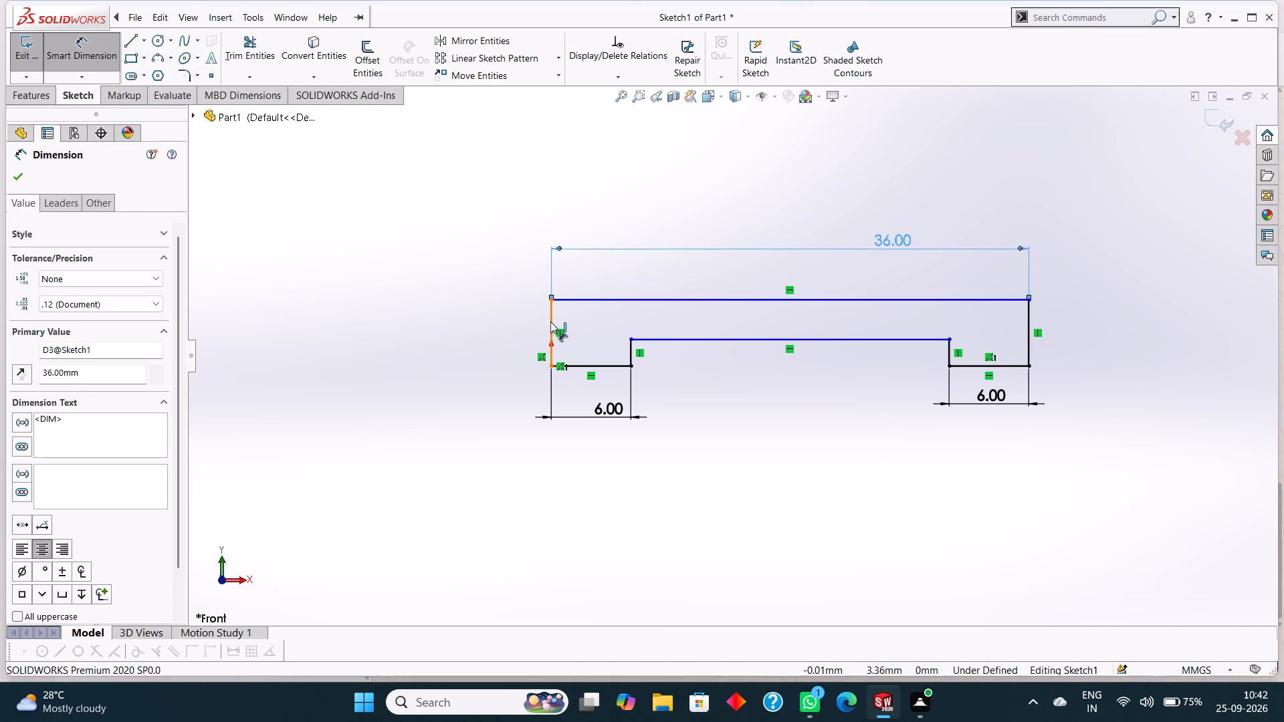
{"action": "left_click", "coordinate": [528, 315]}
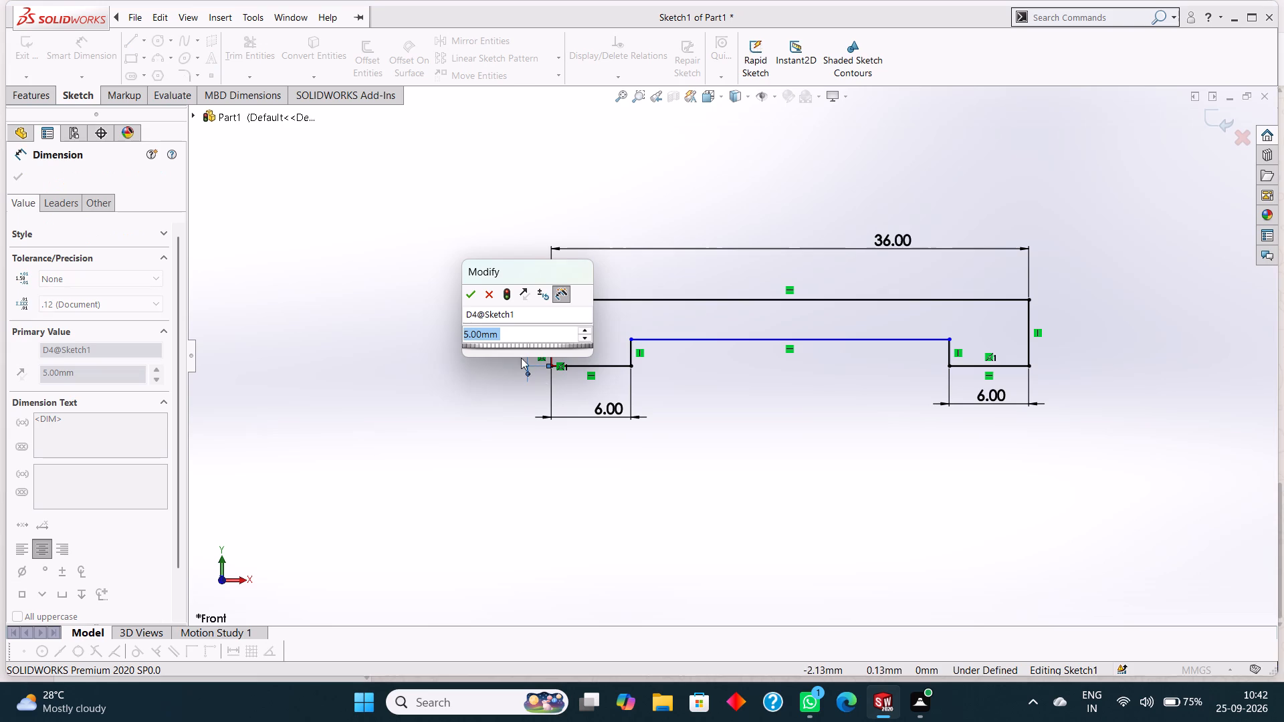
{"action": "left_click", "coordinate": [469, 300]}
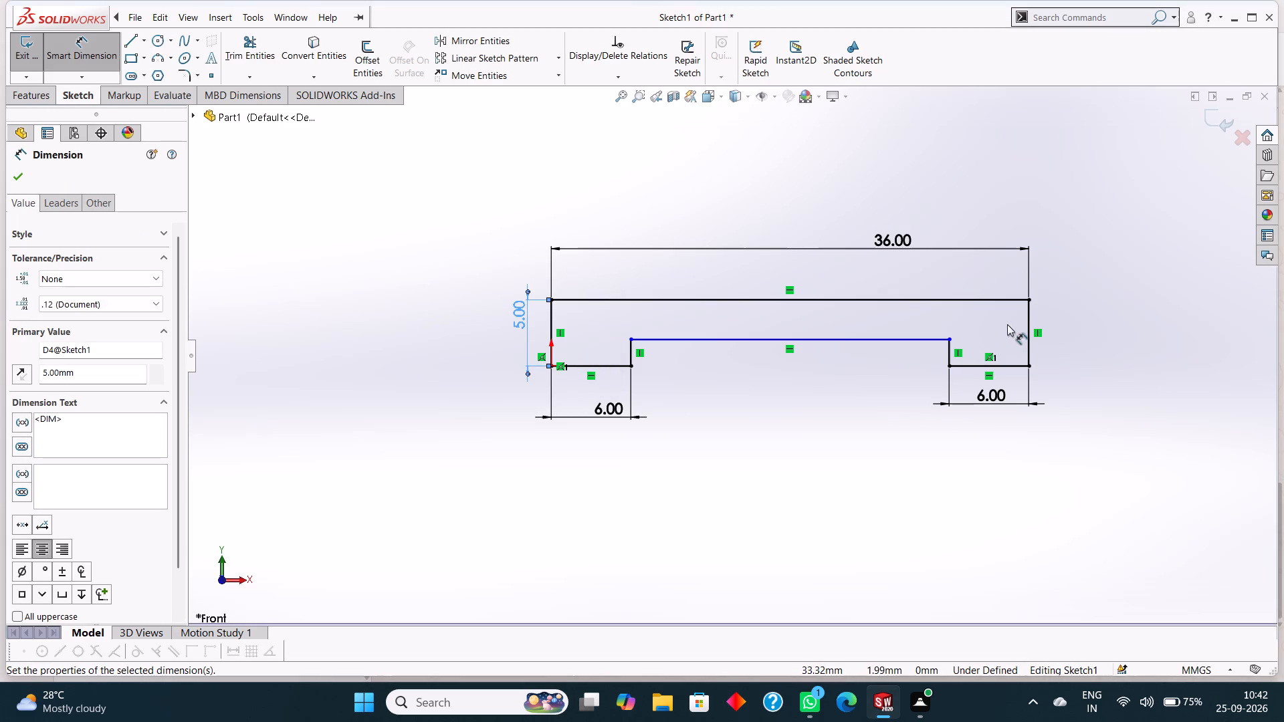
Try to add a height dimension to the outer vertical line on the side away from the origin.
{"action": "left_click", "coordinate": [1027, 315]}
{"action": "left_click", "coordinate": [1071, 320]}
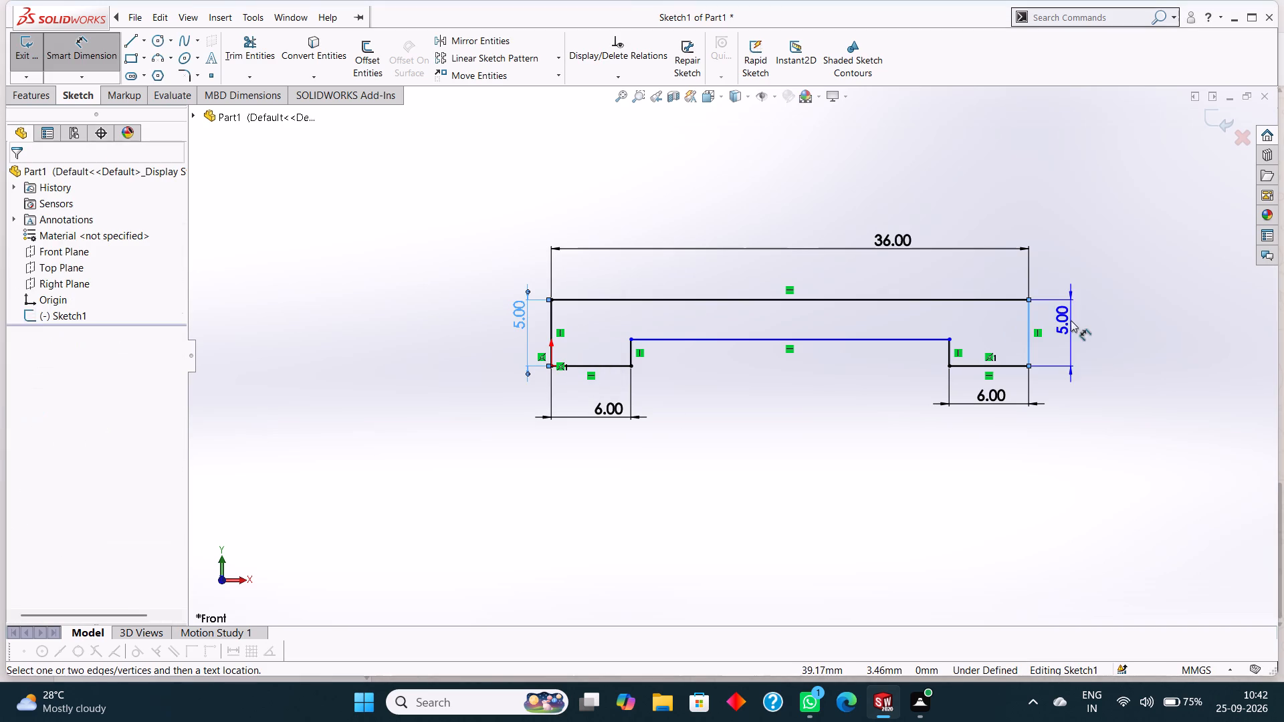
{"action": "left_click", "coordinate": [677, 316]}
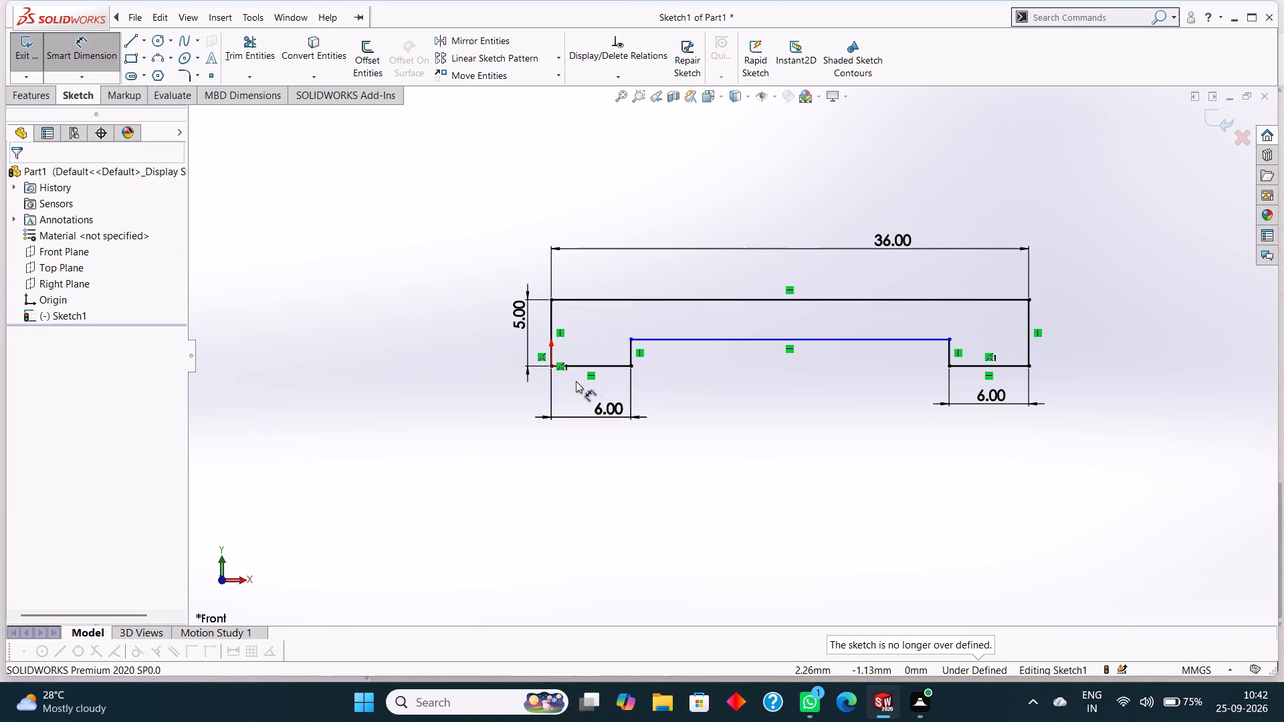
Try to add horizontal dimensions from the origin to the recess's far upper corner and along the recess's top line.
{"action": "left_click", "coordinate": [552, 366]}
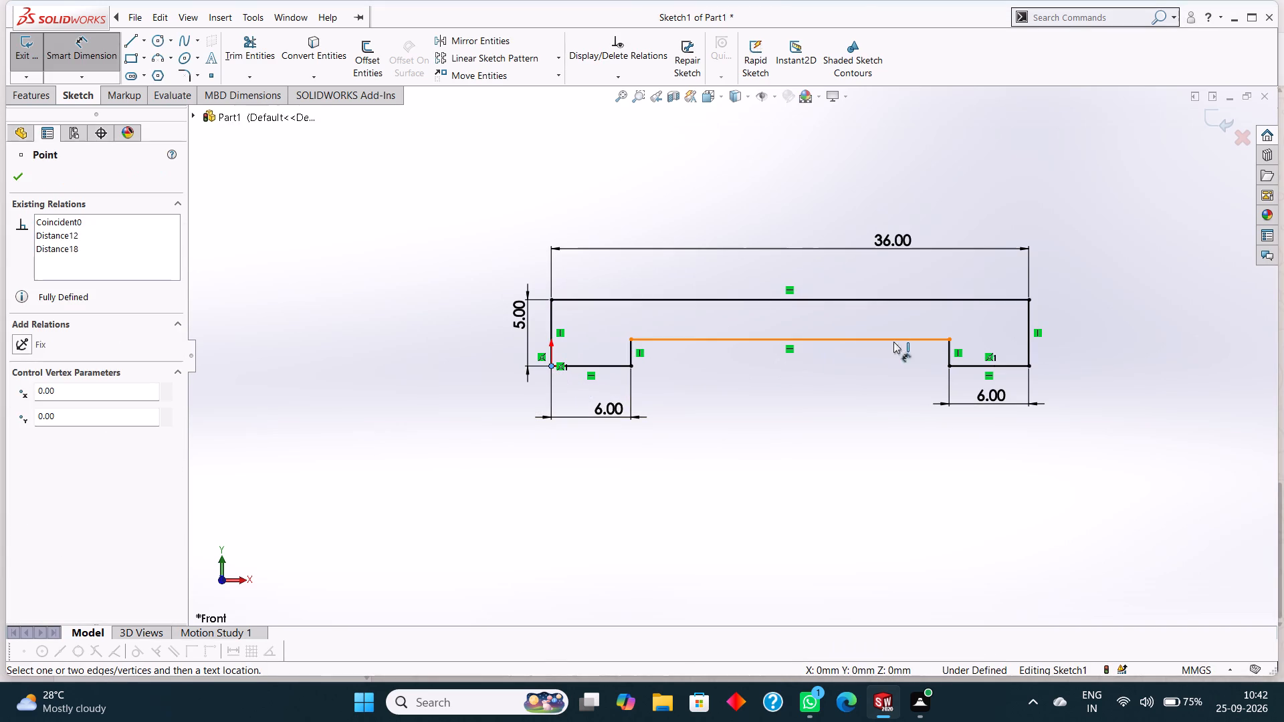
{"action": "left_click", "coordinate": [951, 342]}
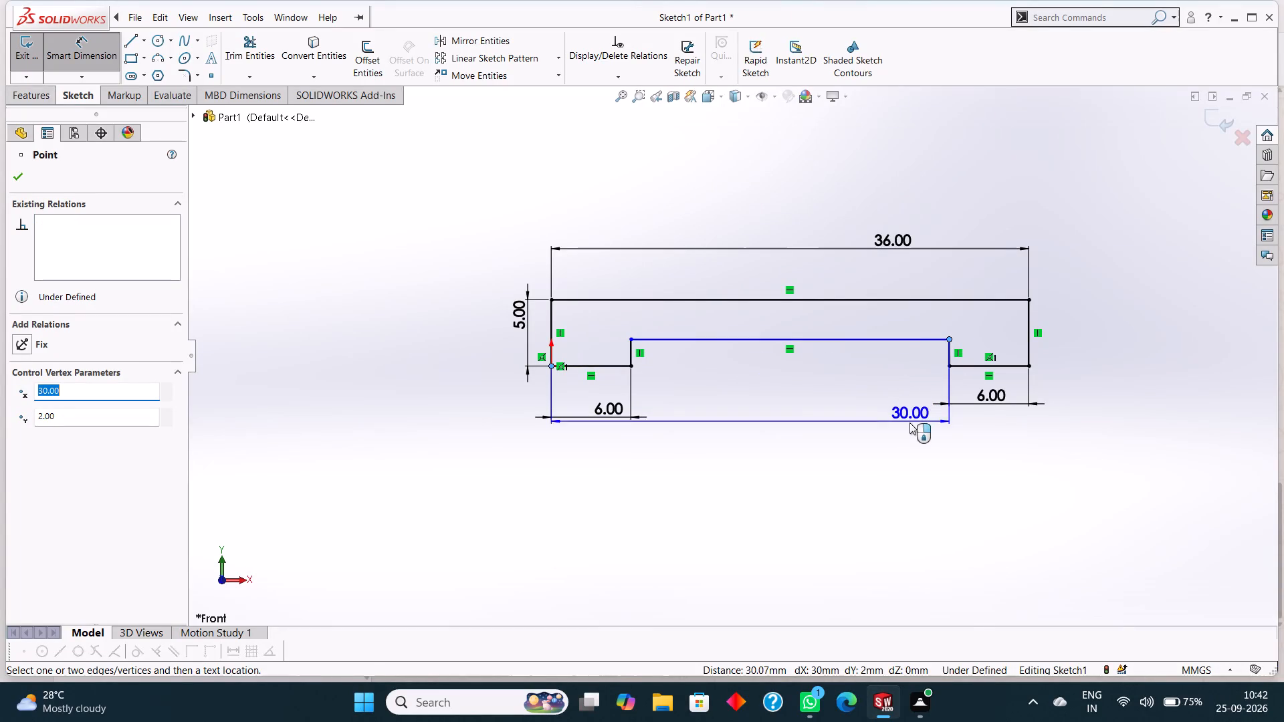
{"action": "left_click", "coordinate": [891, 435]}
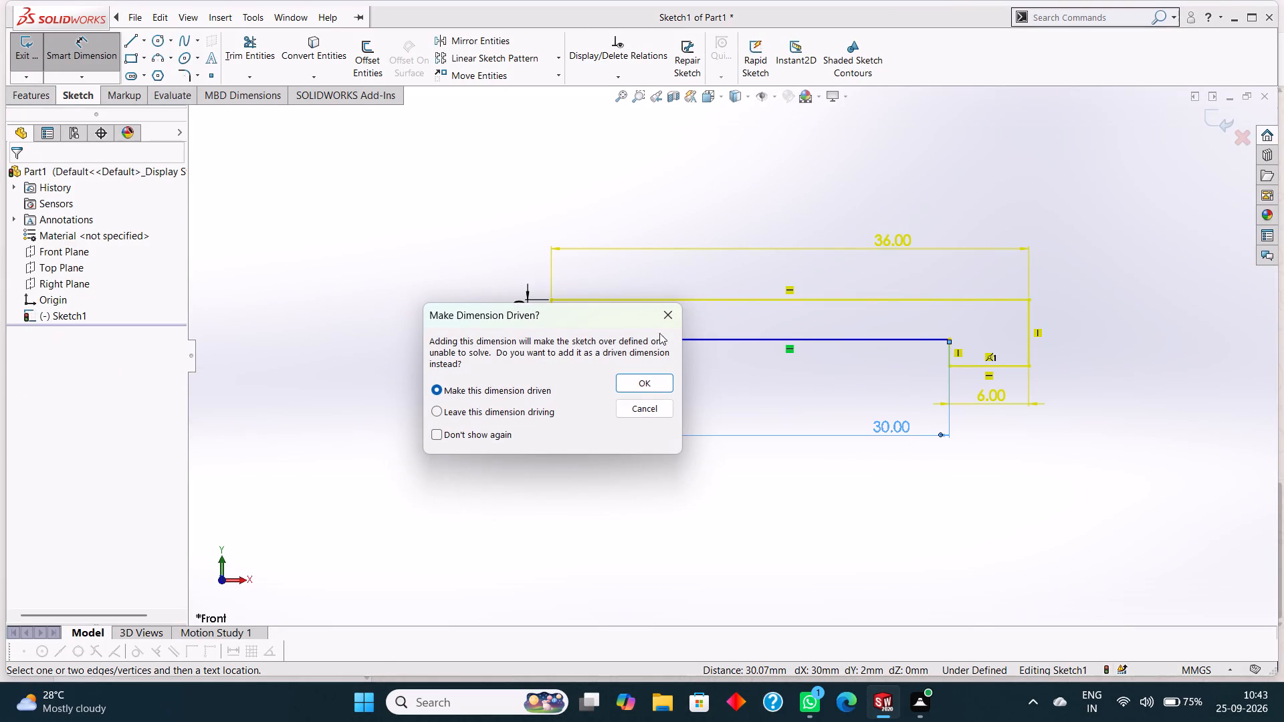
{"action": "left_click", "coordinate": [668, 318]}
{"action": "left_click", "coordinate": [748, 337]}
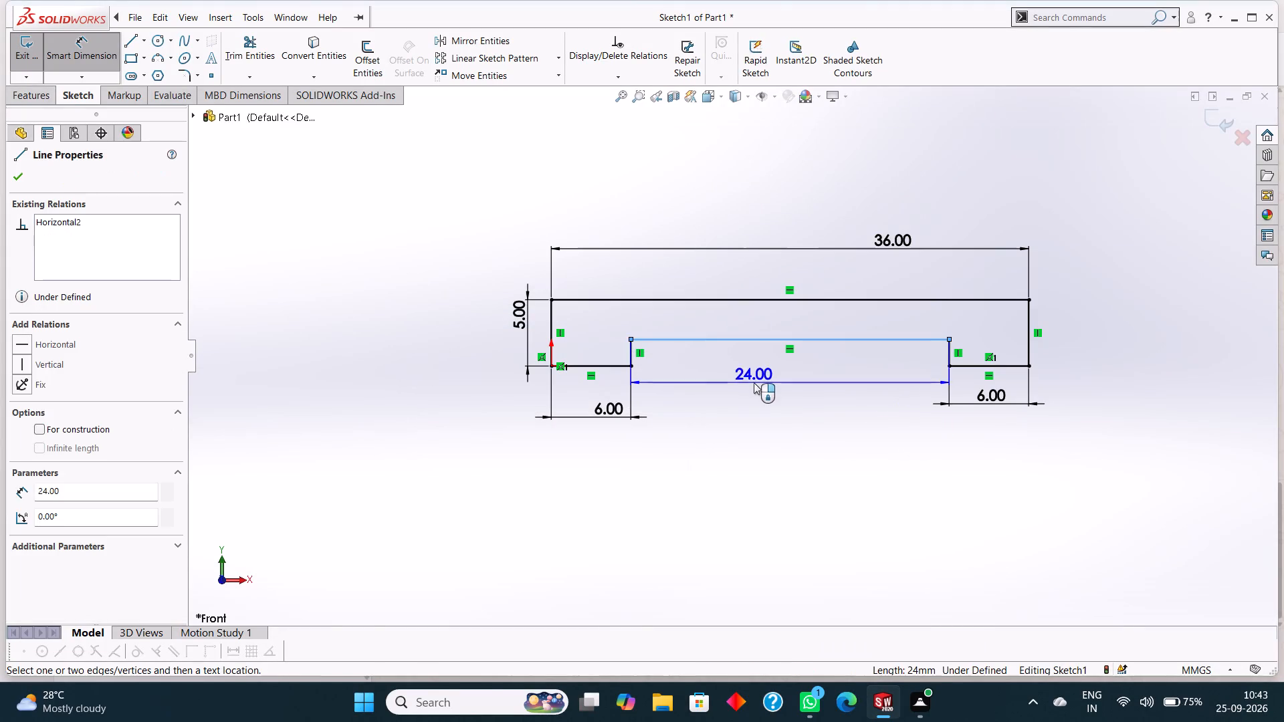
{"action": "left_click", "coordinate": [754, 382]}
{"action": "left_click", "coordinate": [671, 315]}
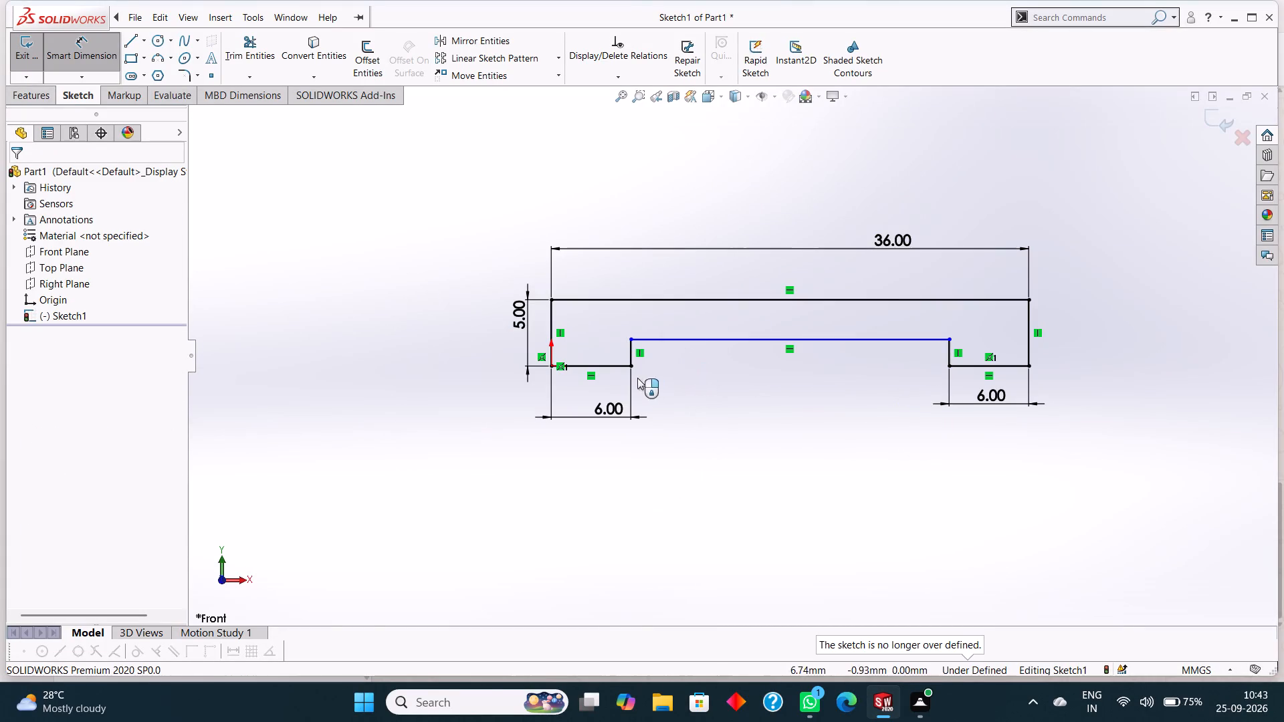
Add a vertical dimension from the origin to the recess's near upper corner, placing it outside the overall height dimension.
{"action": "left_click", "coordinate": [631, 339]}
{"action": "left_click", "coordinate": [552, 367]}
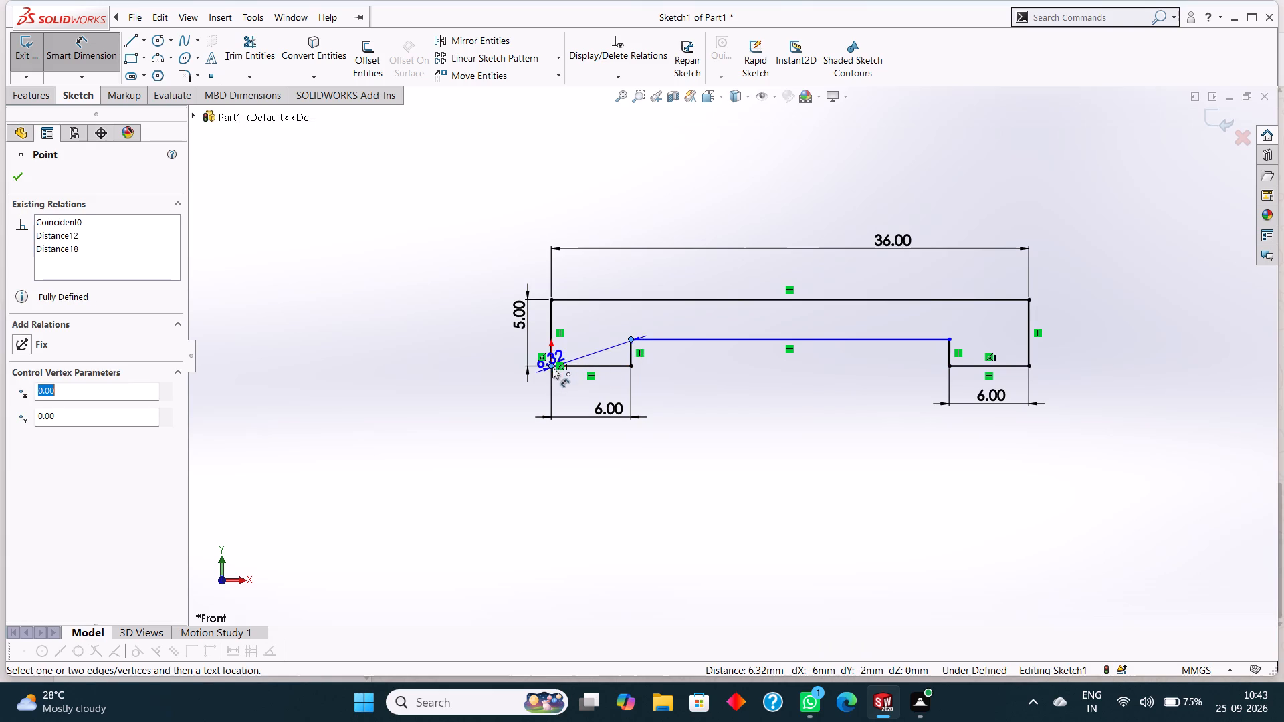
{"action": "left_click", "coordinate": [498, 356]}
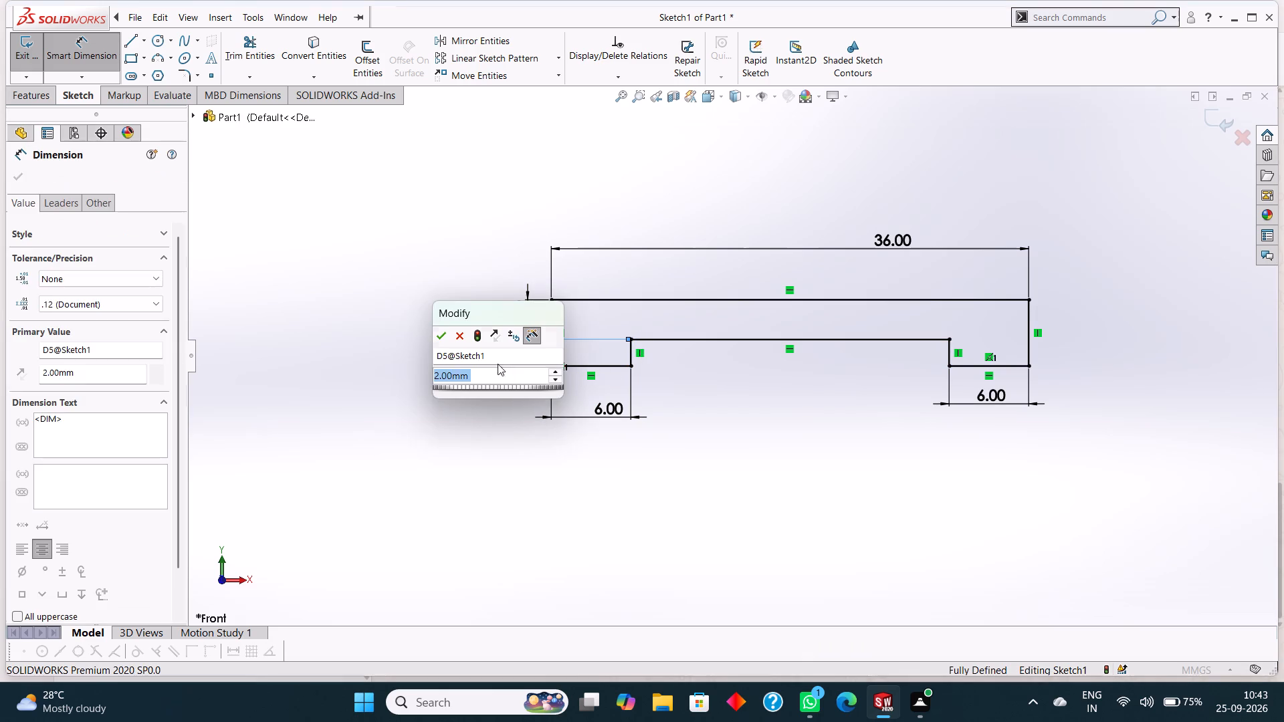
{"action": "left_click", "coordinate": [438, 329]}
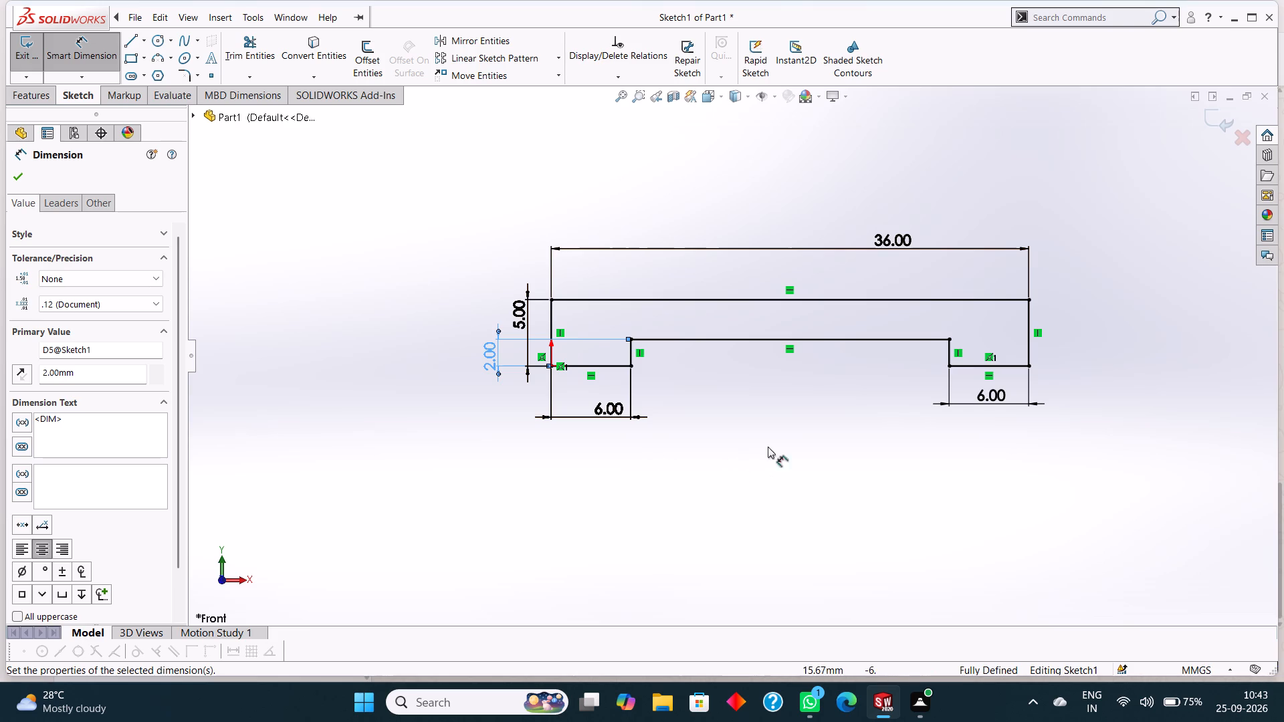
{"action": "left_click", "coordinate": [13, 184]}
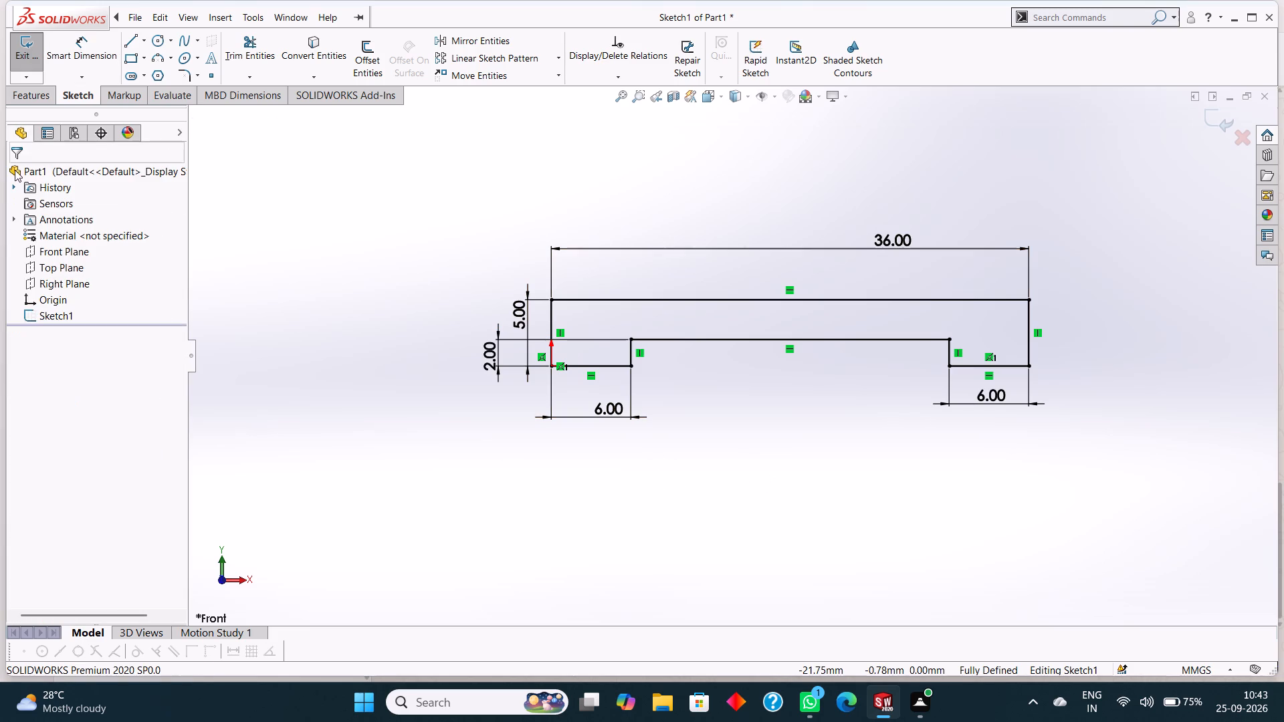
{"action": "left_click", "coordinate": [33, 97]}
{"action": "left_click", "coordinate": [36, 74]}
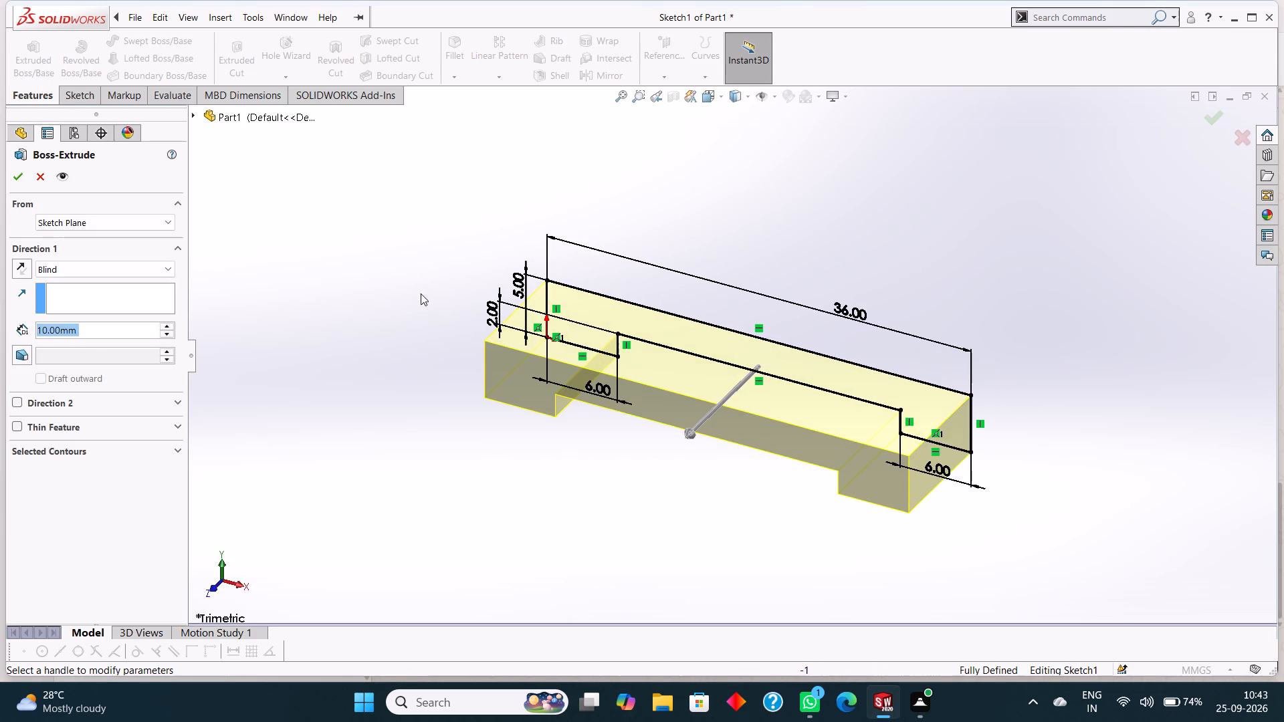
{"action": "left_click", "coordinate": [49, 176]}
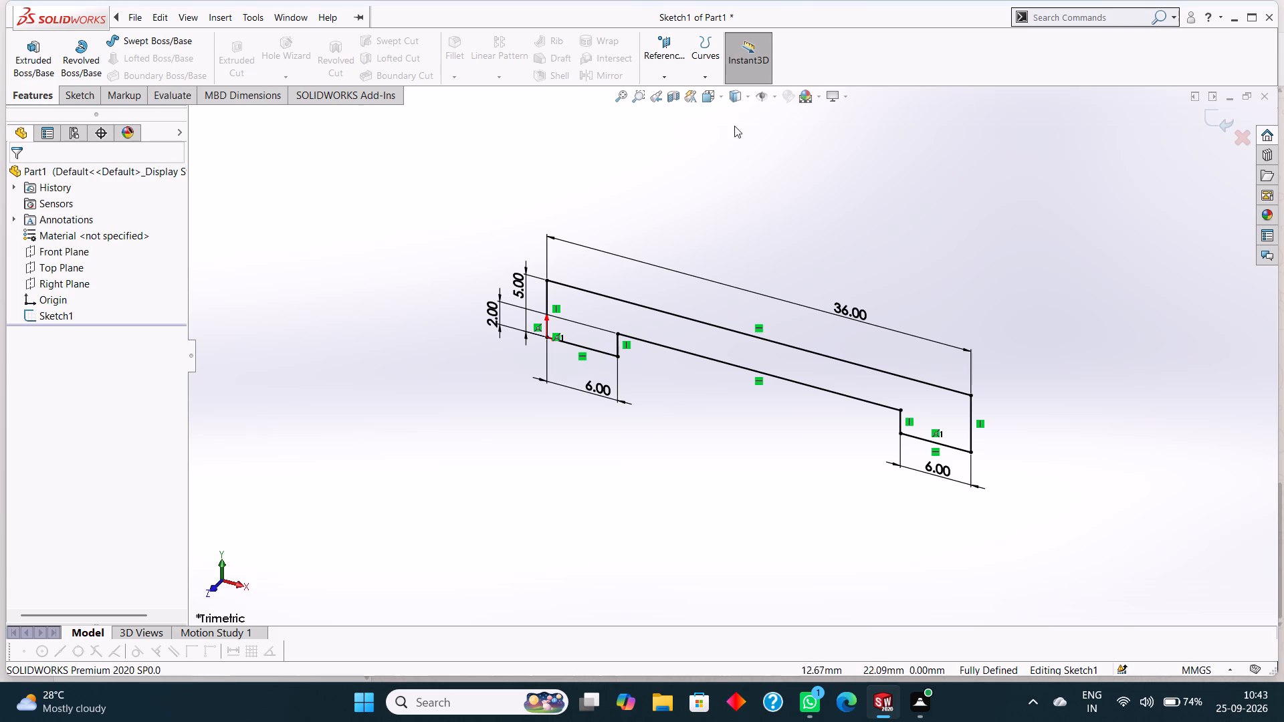
View the sketch plane face-on and set the profile's overall height dimension to 22 mm.
{"action": "left_click", "coordinate": [772, 97]}
{"action": "left_click", "coordinate": [772, 96]}
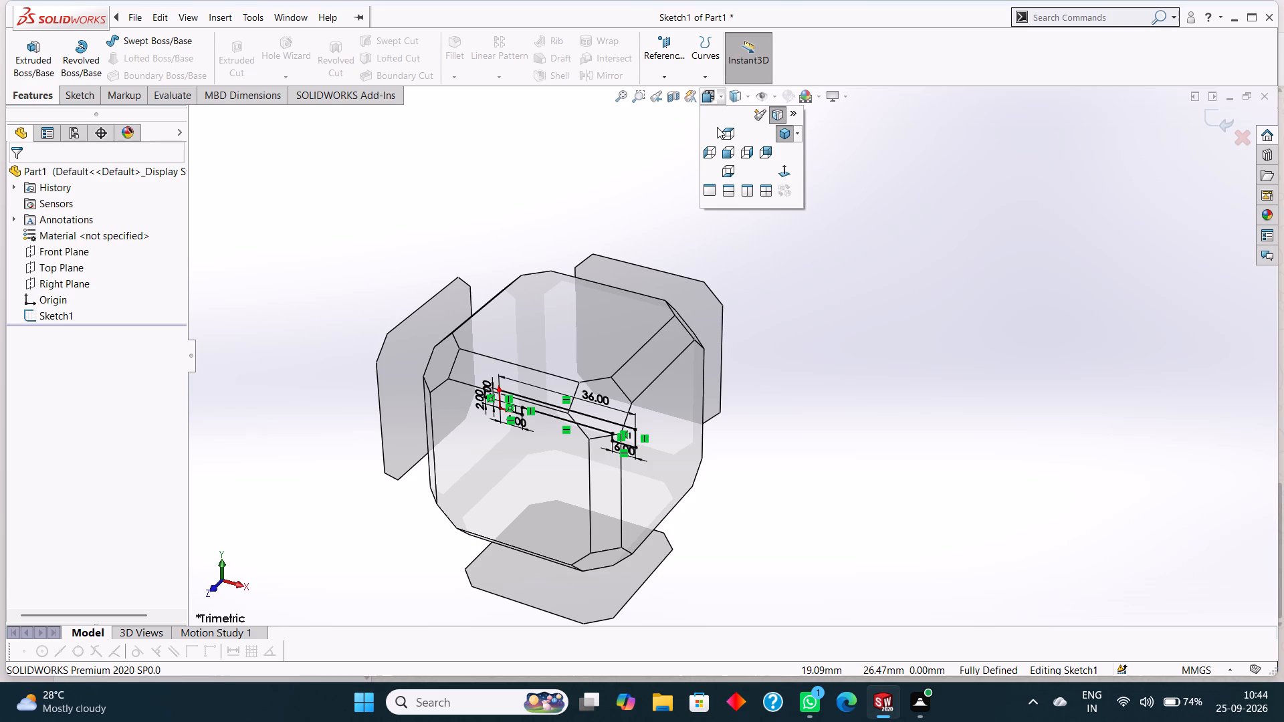
{"action": "left_click", "coordinate": [778, 172]}
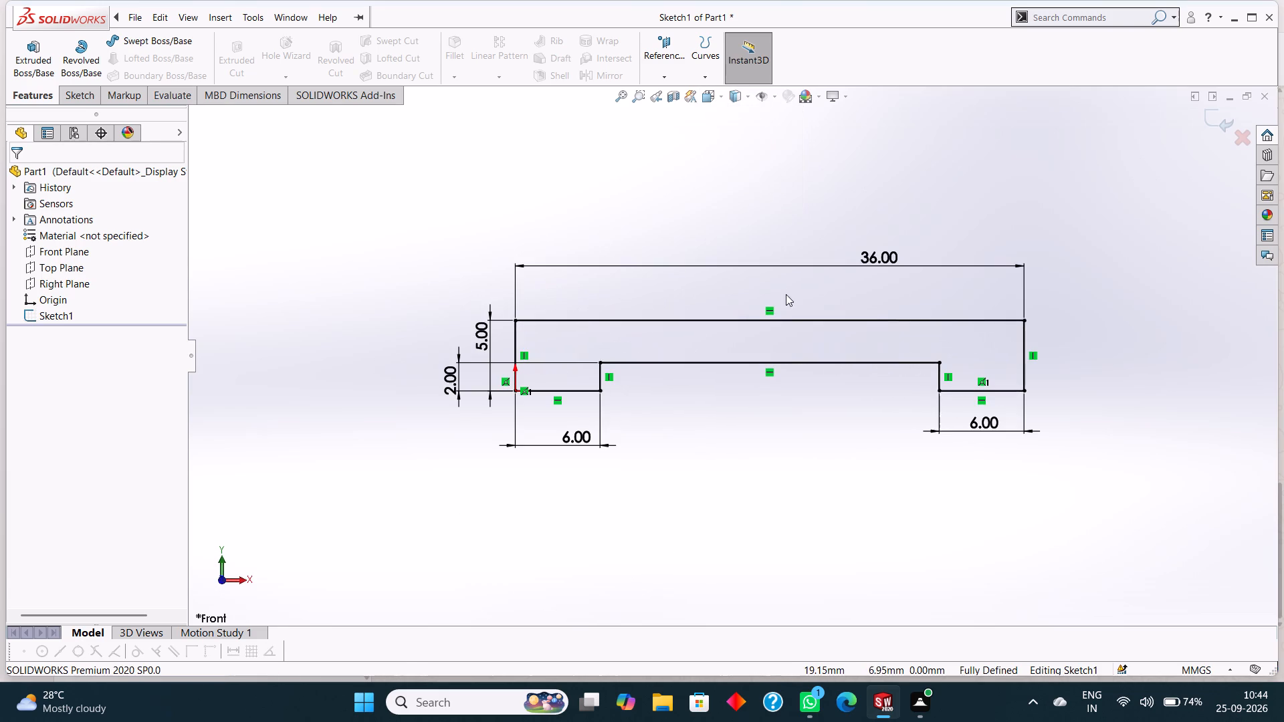
{"action": "right_click", "coordinate": [479, 332]}
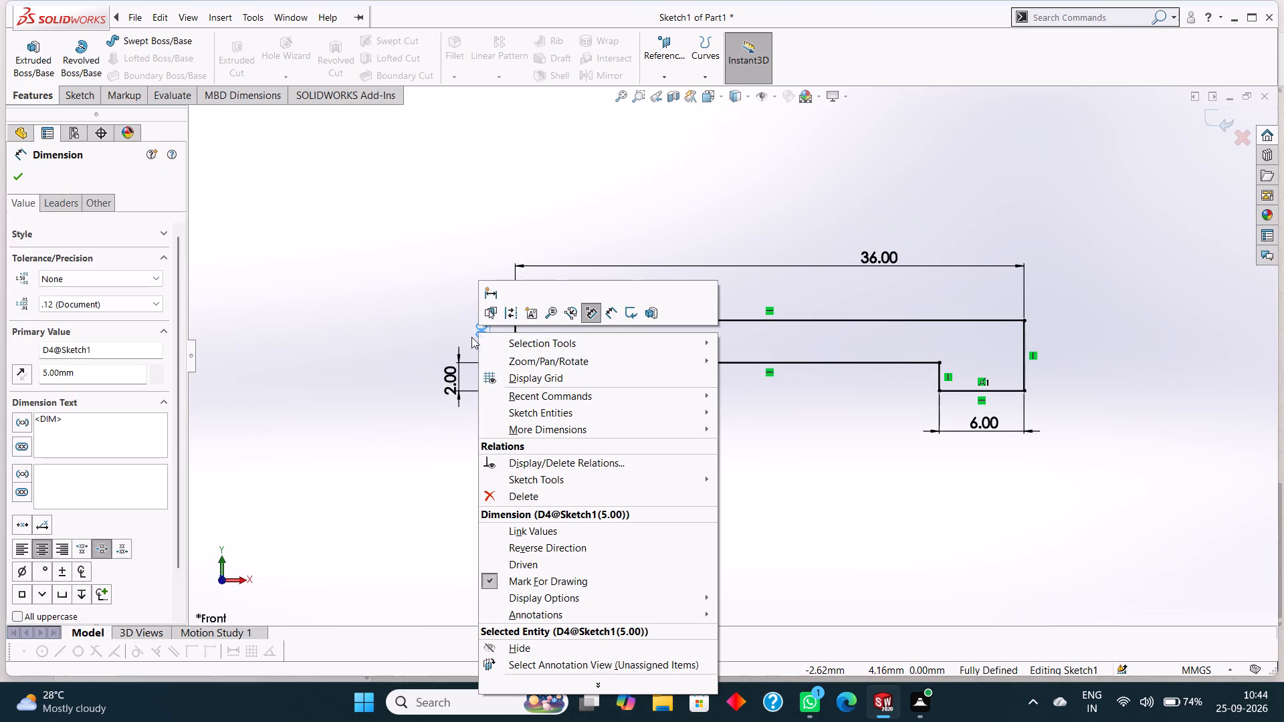
{"action": "left_click", "coordinate": [446, 306]}
{"action": "right_click", "coordinate": [471, 338]}
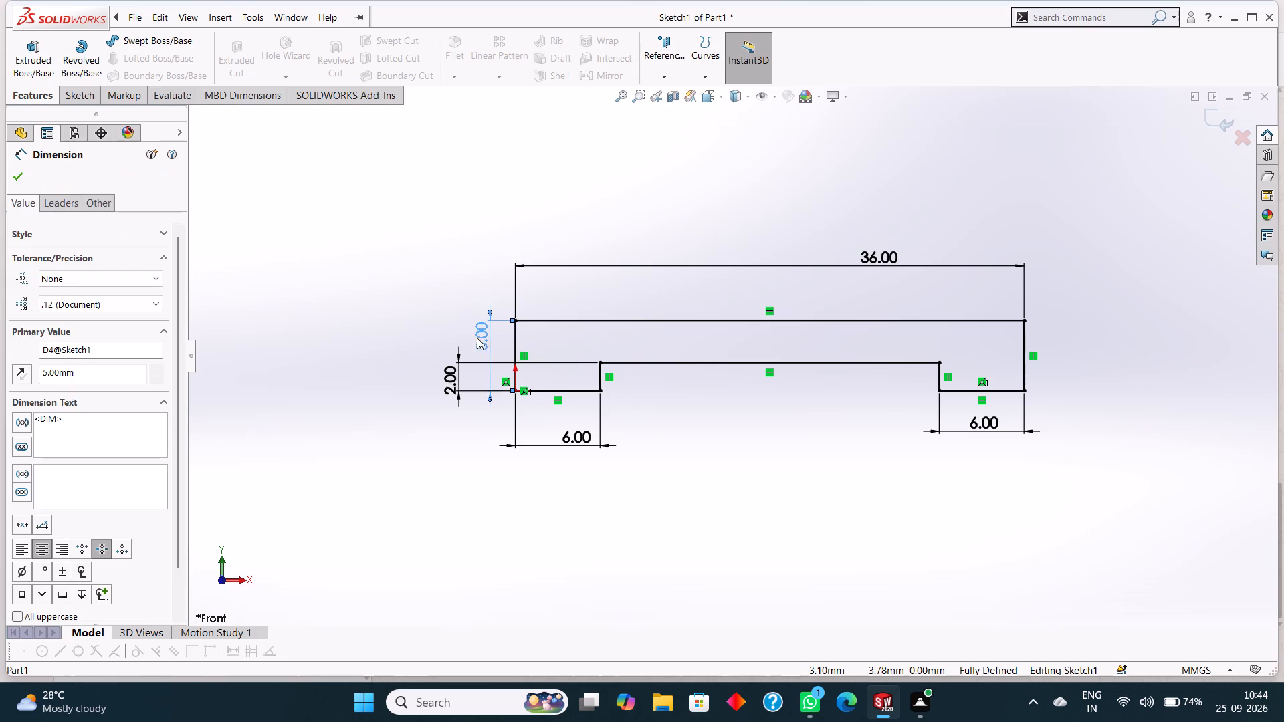
{"action": "left_click", "coordinate": [414, 267]}
{"action": "double_click", "coordinate": [482, 334]}
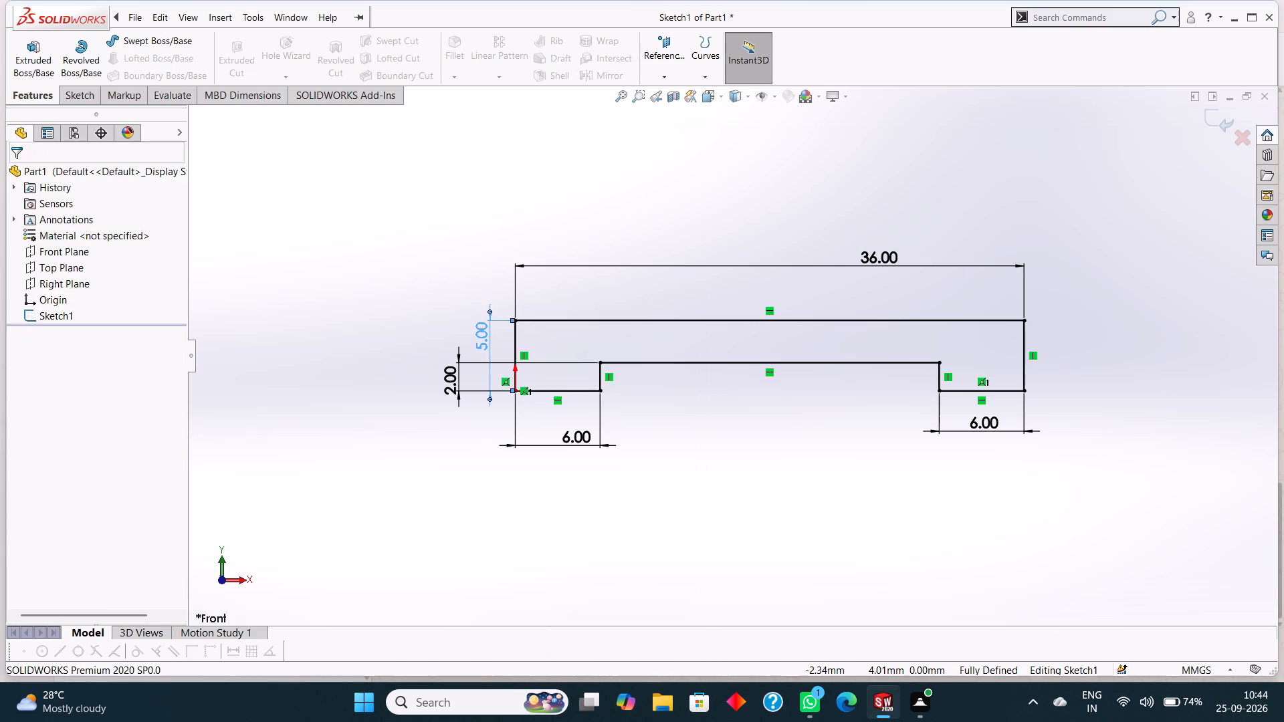
{"action": "type", "text": "22"}
{"action": "key", "text": "Return"}
{"action": "scroll", "coordinate": [627, 284], "scroll_direction": "up", "scroll_amount": 3}
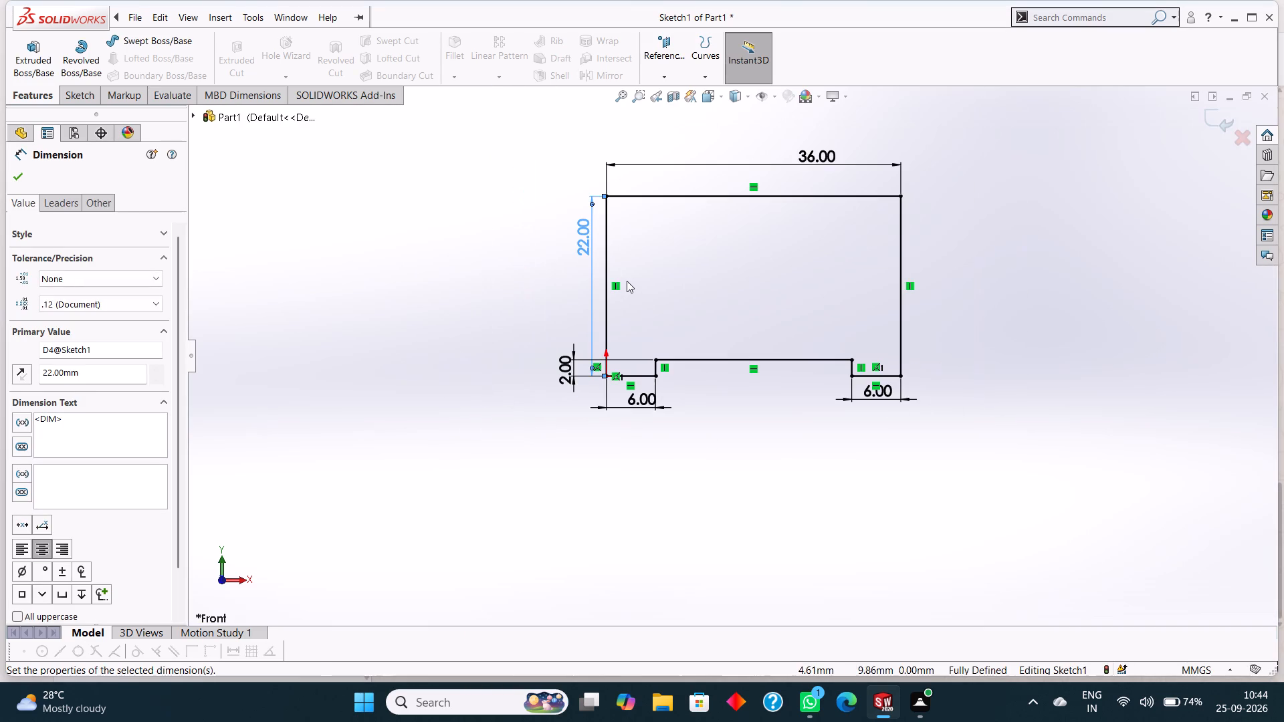
{"action": "left_click", "coordinate": [10, 178]}
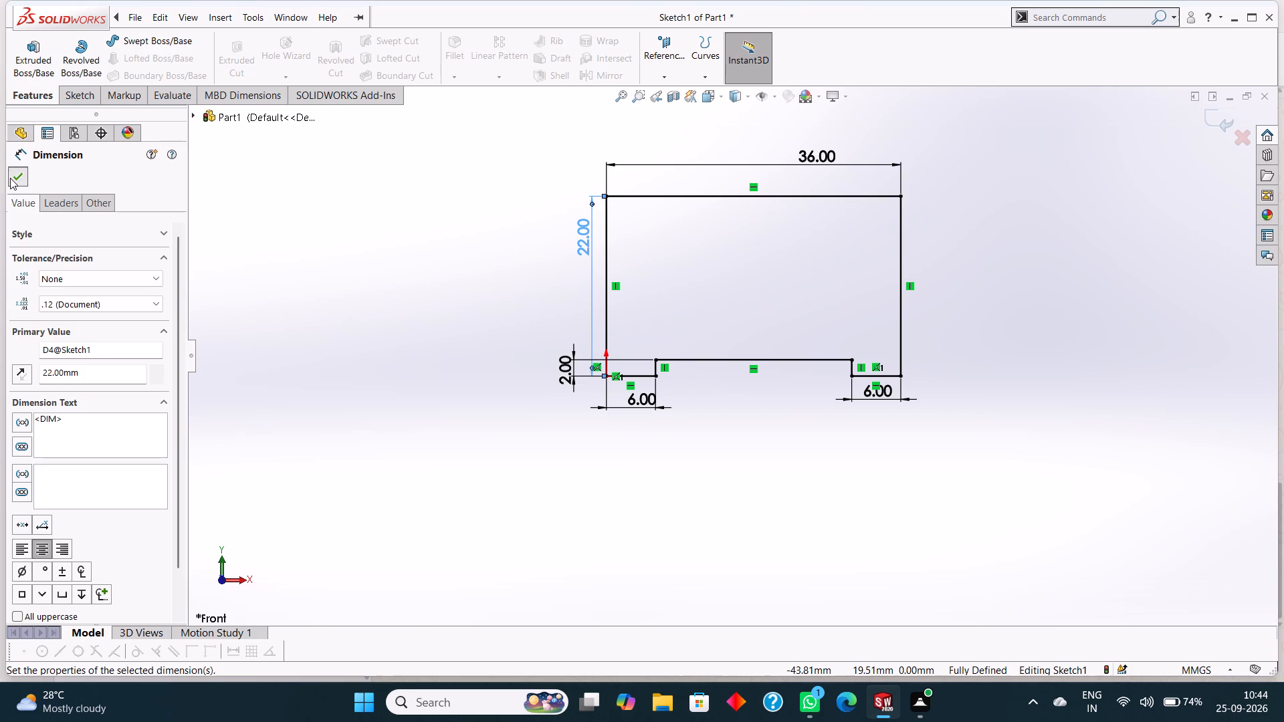
Extrude the recessed profile as a blind boss from the sketch plane to a depth of 28 mm.
{"action": "left_click", "coordinate": [33, 60]}
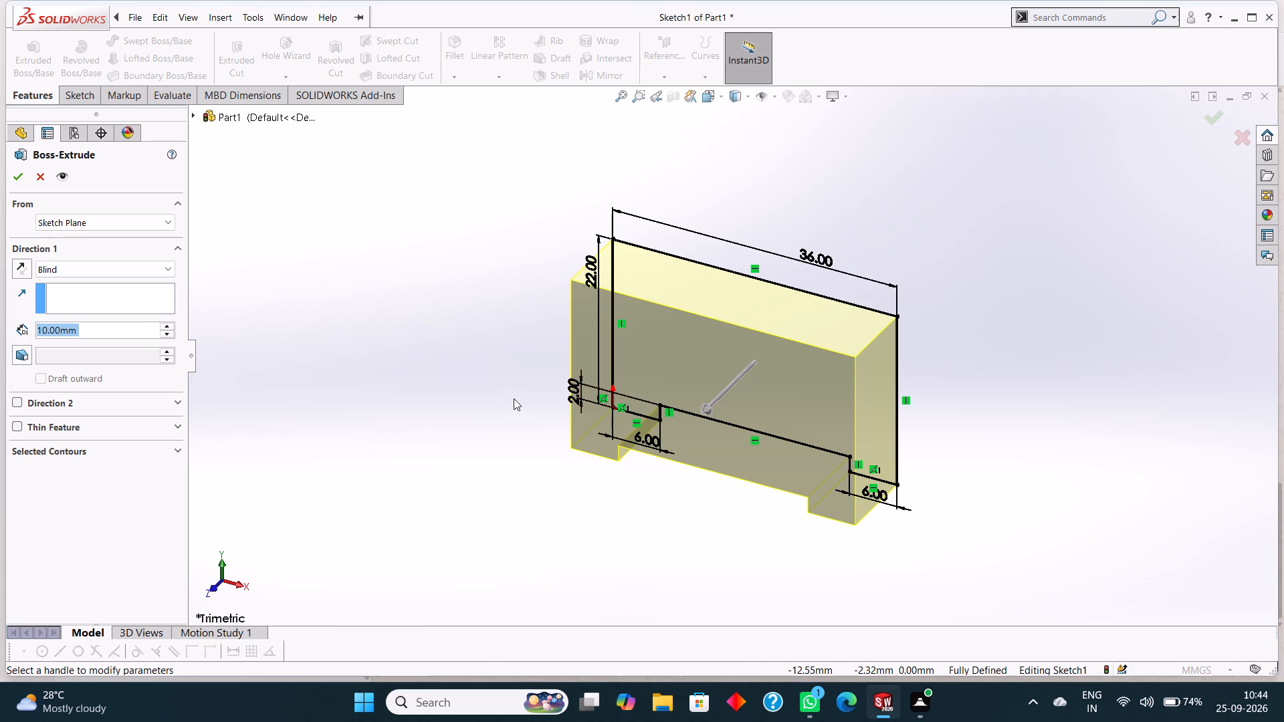
{"action": "scroll", "coordinate": [514, 398], "scroll_direction": "up", "scroll_amount": 2}
{"action": "scroll", "coordinate": [514, 398], "scroll_direction": "down", "scroll_amount": 1}
{"action": "scroll", "coordinate": [514, 398], "scroll_direction": "up", "scroll_amount": 1}
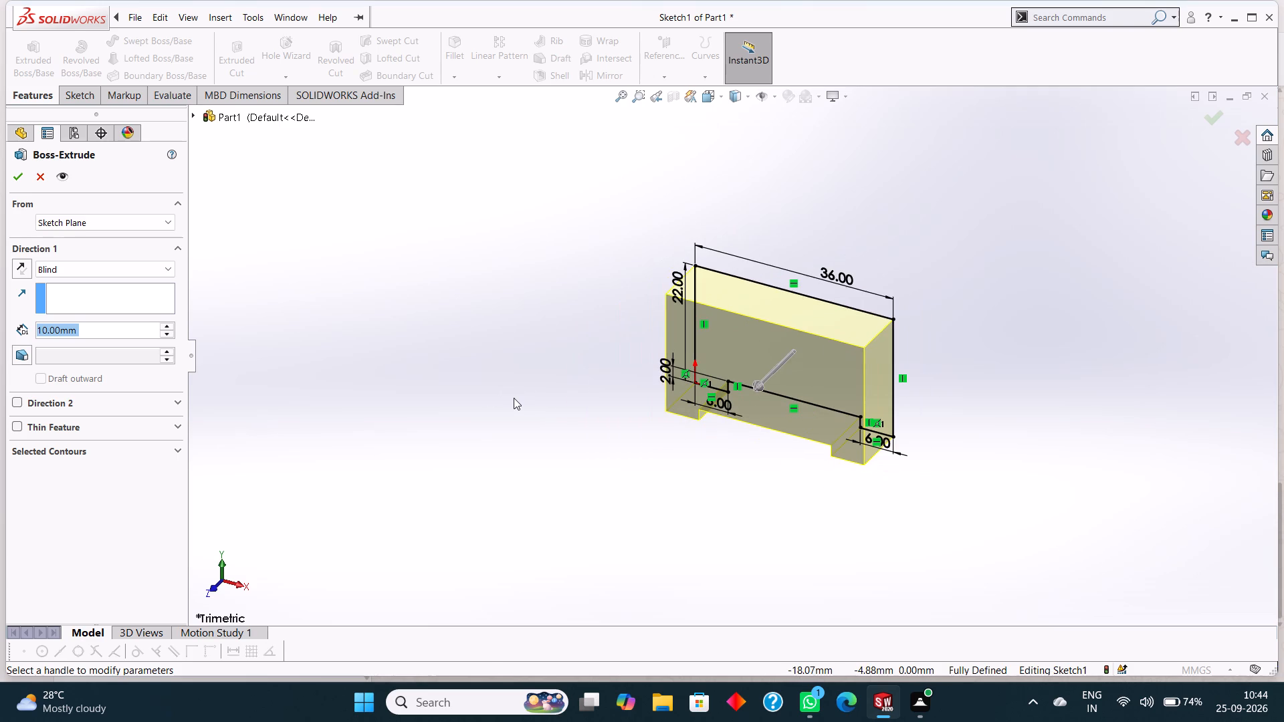
{"action": "scroll", "coordinate": [514, 398], "scroll_direction": "down", "scroll_amount": 1}
{"action": "scroll", "coordinate": [514, 398], "scroll_direction": "up", "scroll_amount": 1}
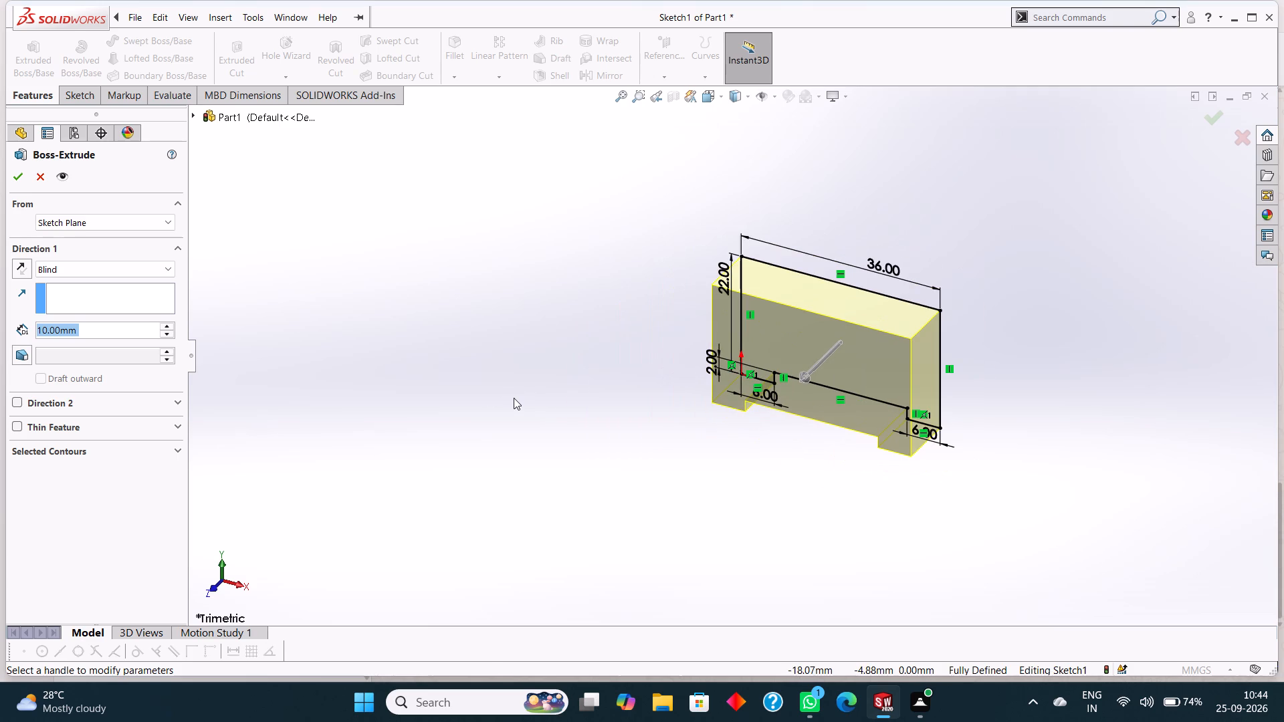
{"action": "scroll", "coordinate": [514, 397], "scroll_direction": "down", "scroll_amount": 1}
{"action": "scroll", "coordinate": [514, 396], "scroll_direction": "up", "scroll_amount": 1}
{"action": "scroll", "coordinate": [514, 396], "scroll_direction": "down", "scroll_amount": 1}
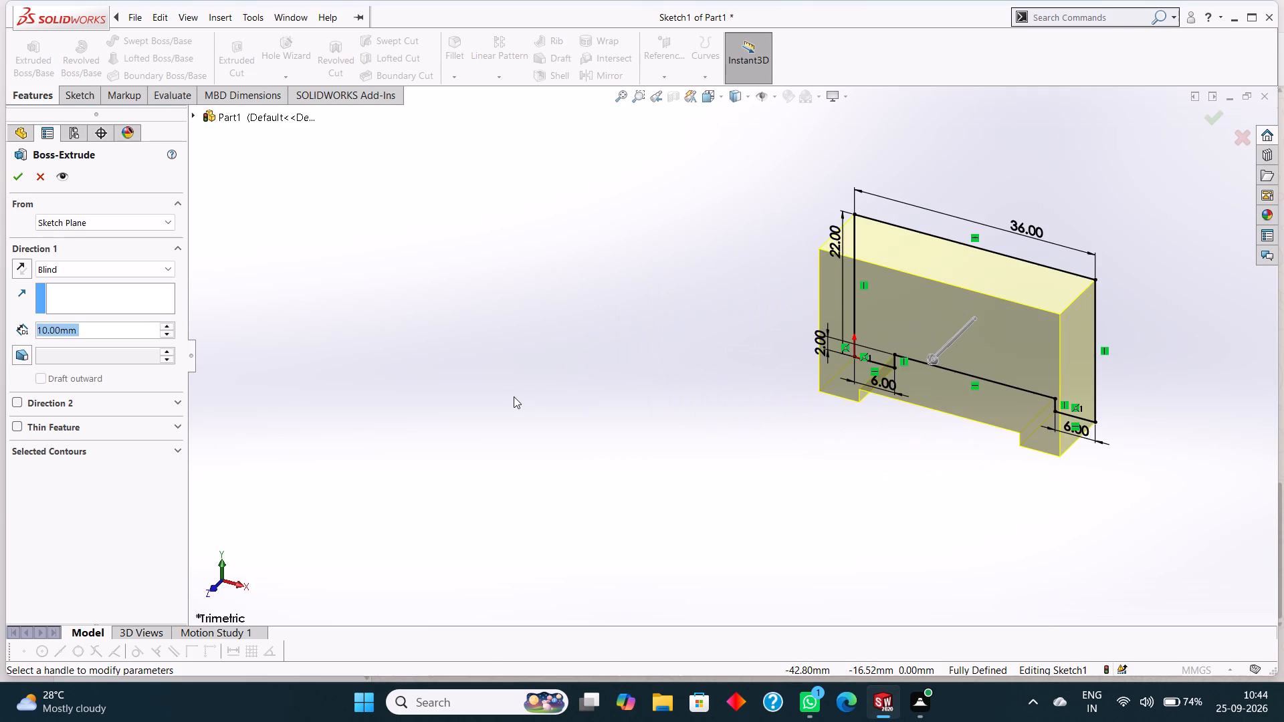
{"action": "scroll", "coordinate": [514, 396], "scroll_direction": "up", "scroll_amount": 1}
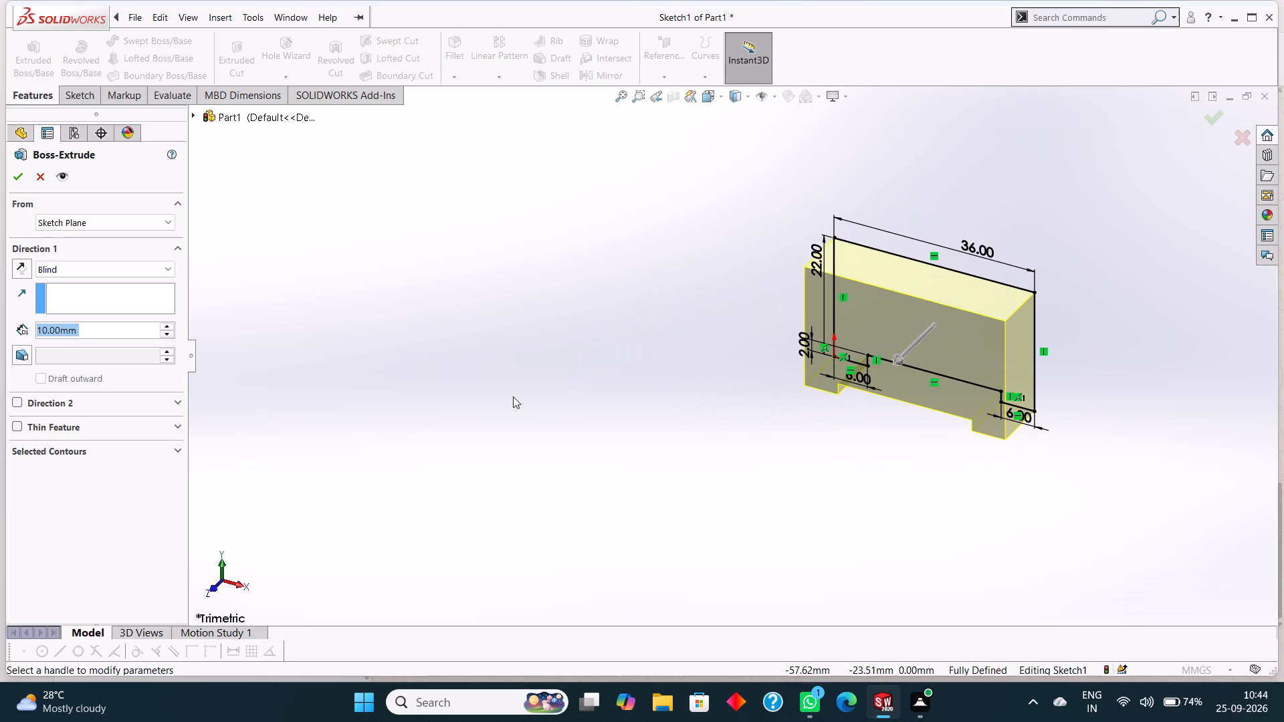
{"action": "scroll", "coordinate": [512, 396], "scroll_direction": "down", "scroll_amount": 1}
{"action": "scroll", "coordinate": [512, 395], "scroll_direction": "up", "scroll_amount": 1}
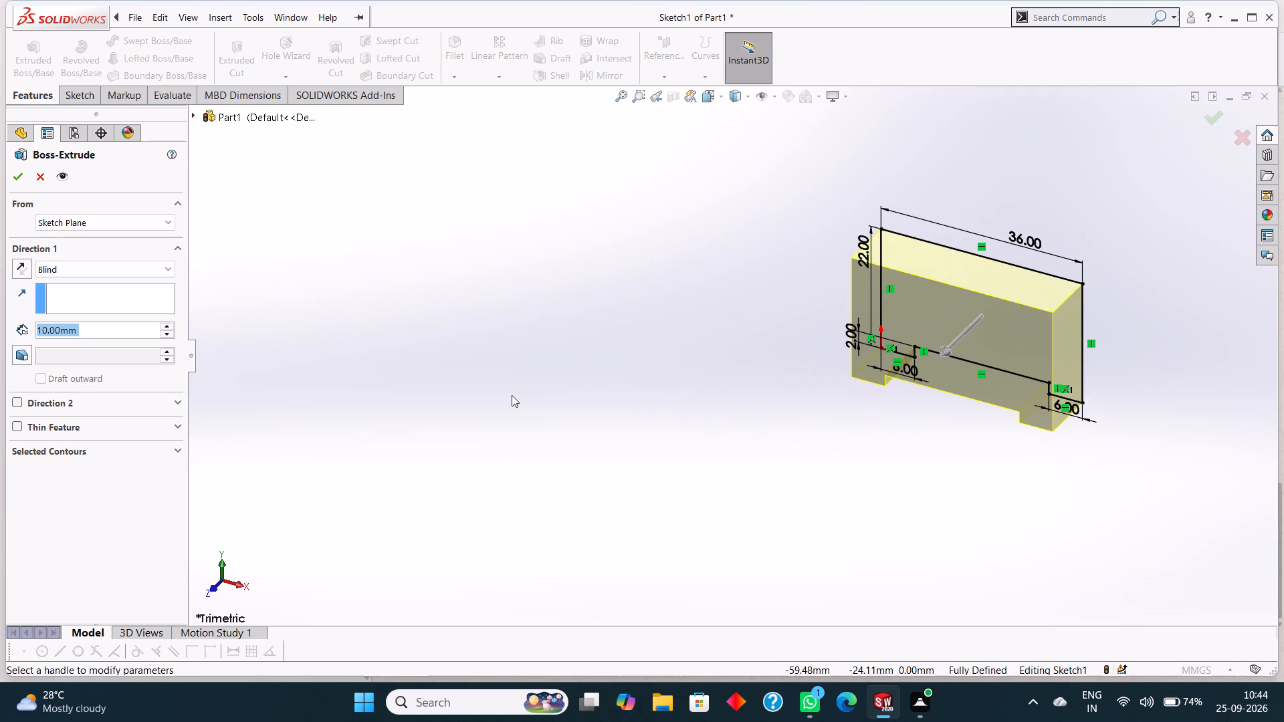
{"action": "scroll", "coordinate": [512, 395], "scroll_direction": "up", "scroll_amount": 1}
{"action": "scroll", "coordinate": [512, 395], "scroll_direction": "down", "scroll_amount": 1}
{"action": "scroll", "coordinate": [506, 391], "scroll_direction": "up", "scroll_amount": 1}
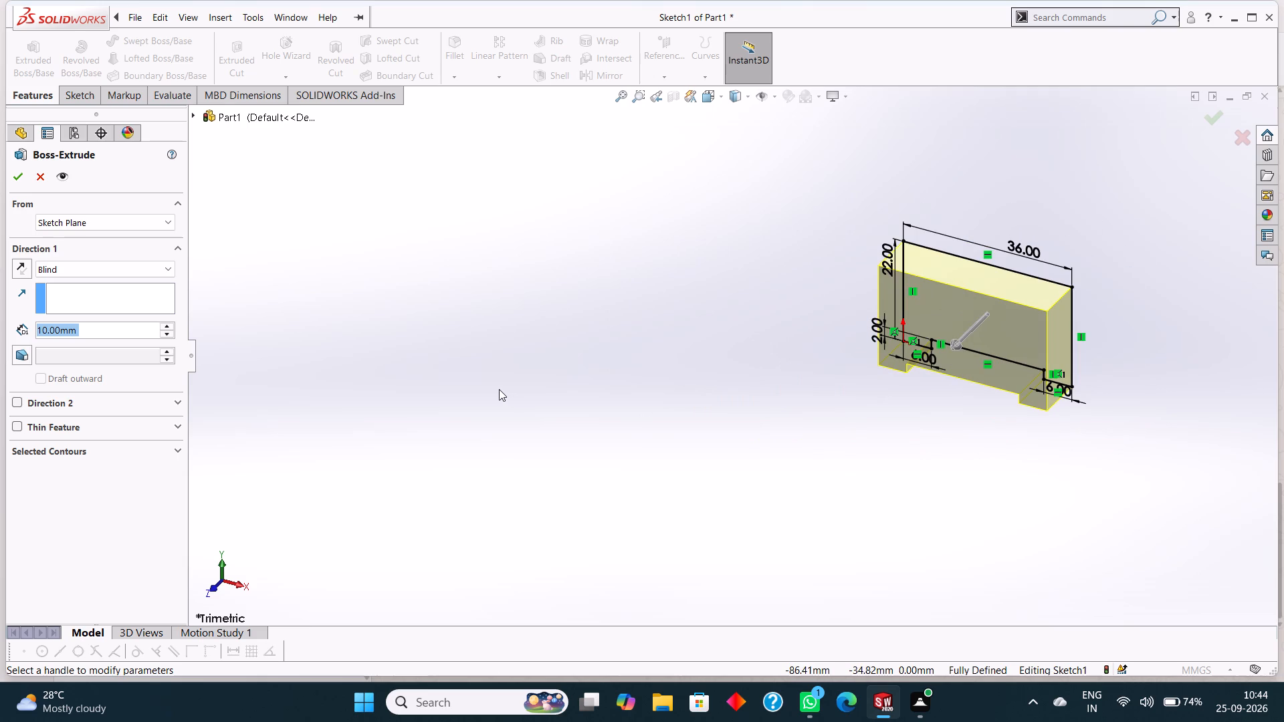
{"action": "scroll", "coordinate": [498, 389], "scroll_direction": "down", "scroll_amount": 1}
{"action": "scroll", "coordinate": [498, 390], "scroll_direction": "up", "scroll_amount": 1}
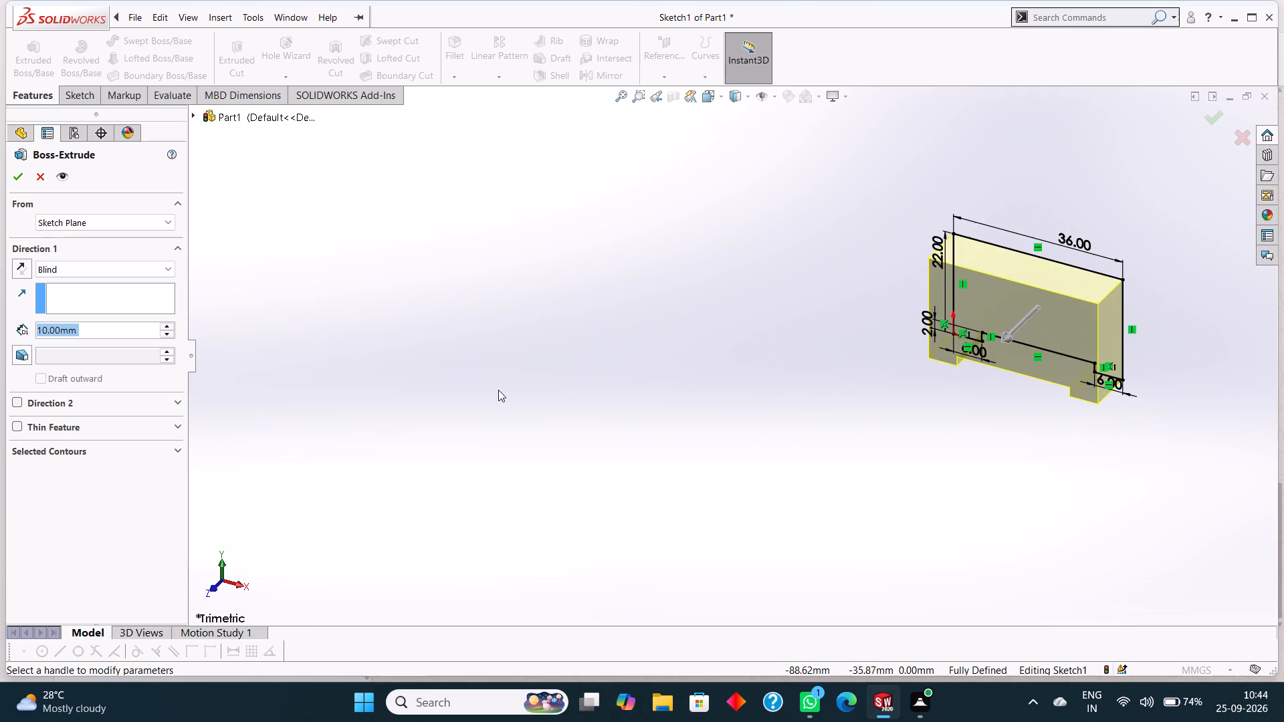
{"action": "scroll", "coordinate": [498, 390], "scroll_direction": "up", "scroll_amount": 1}
{"action": "scroll", "coordinate": [498, 390], "scroll_direction": "down", "scroll_amount": 1}
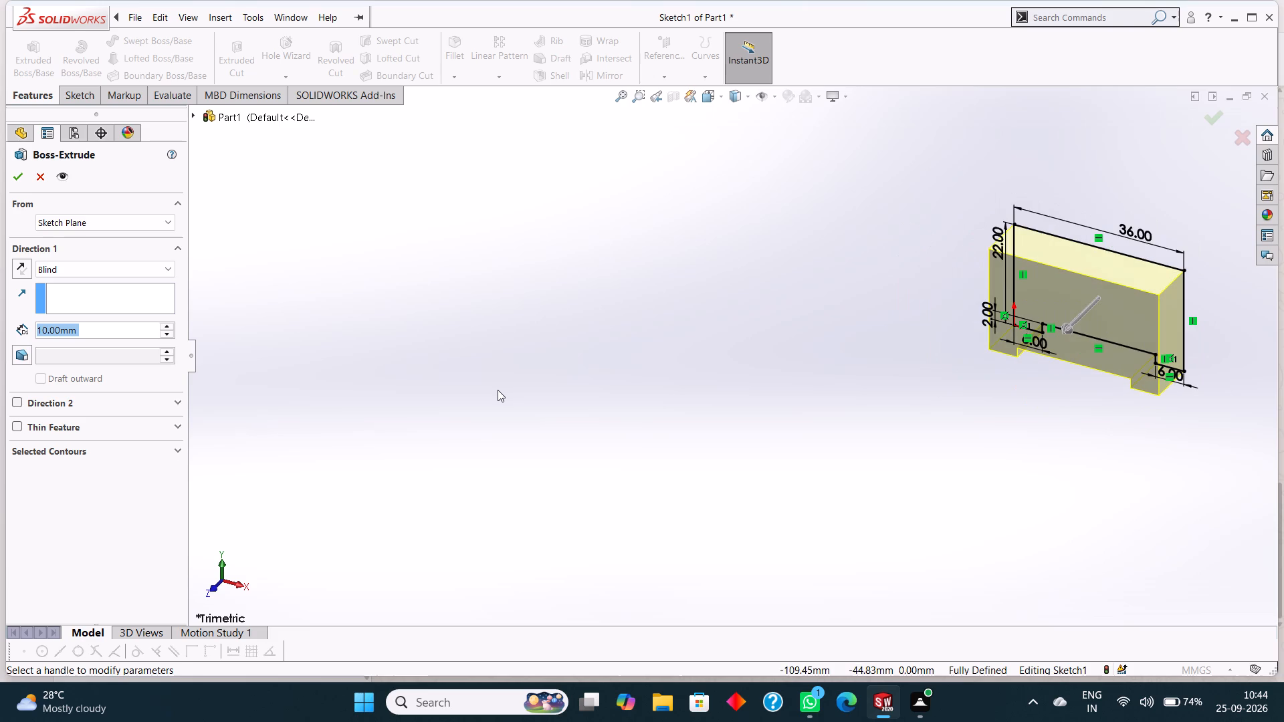
{"action": "scroll", "coordinate": [496, 390], "scroll_direction": "up", "scroll_amount": 1}
{"action": "scroll", "coordinate": [494, 389], "scroll_direction": "down", "scroll_amount": 2}
{"action": "scroll", "coordinate": [493, 389], "scroll_direction": "up", "scroll_amount": 1}
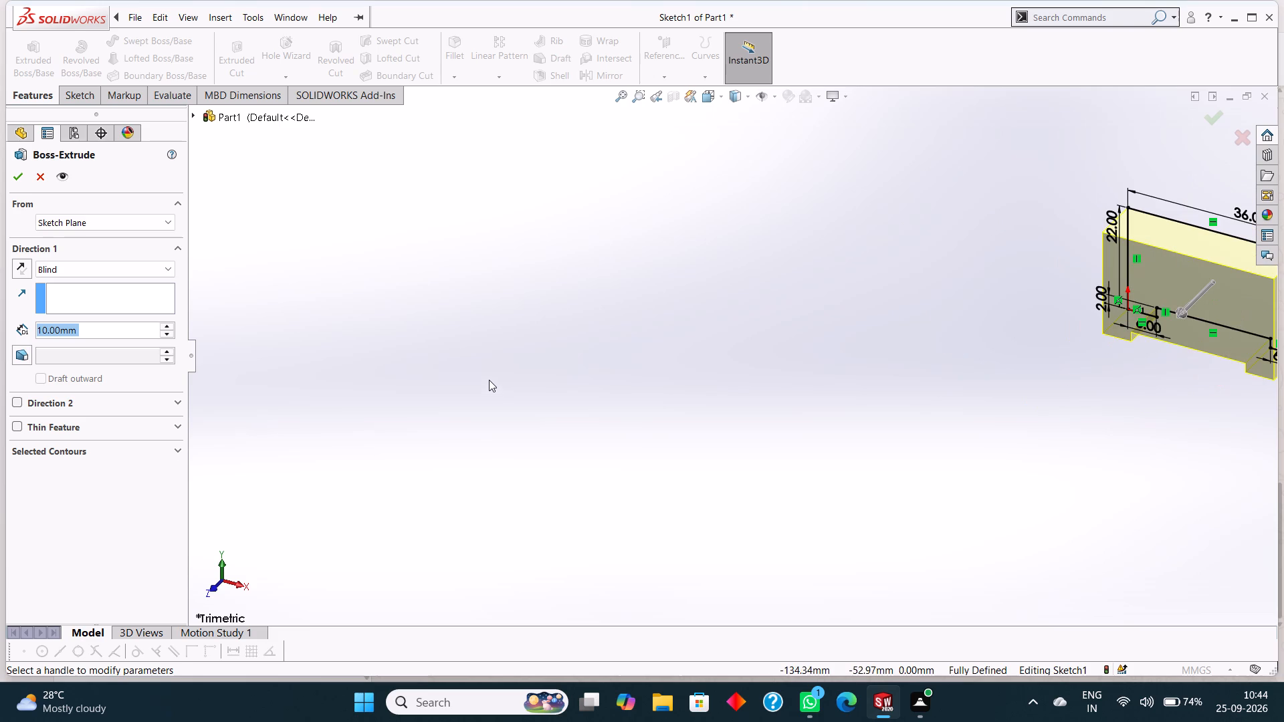
{"action": "scroll", "coordinate": [506, 390], "scroll_direction": "up", "scroll_amount": 1}
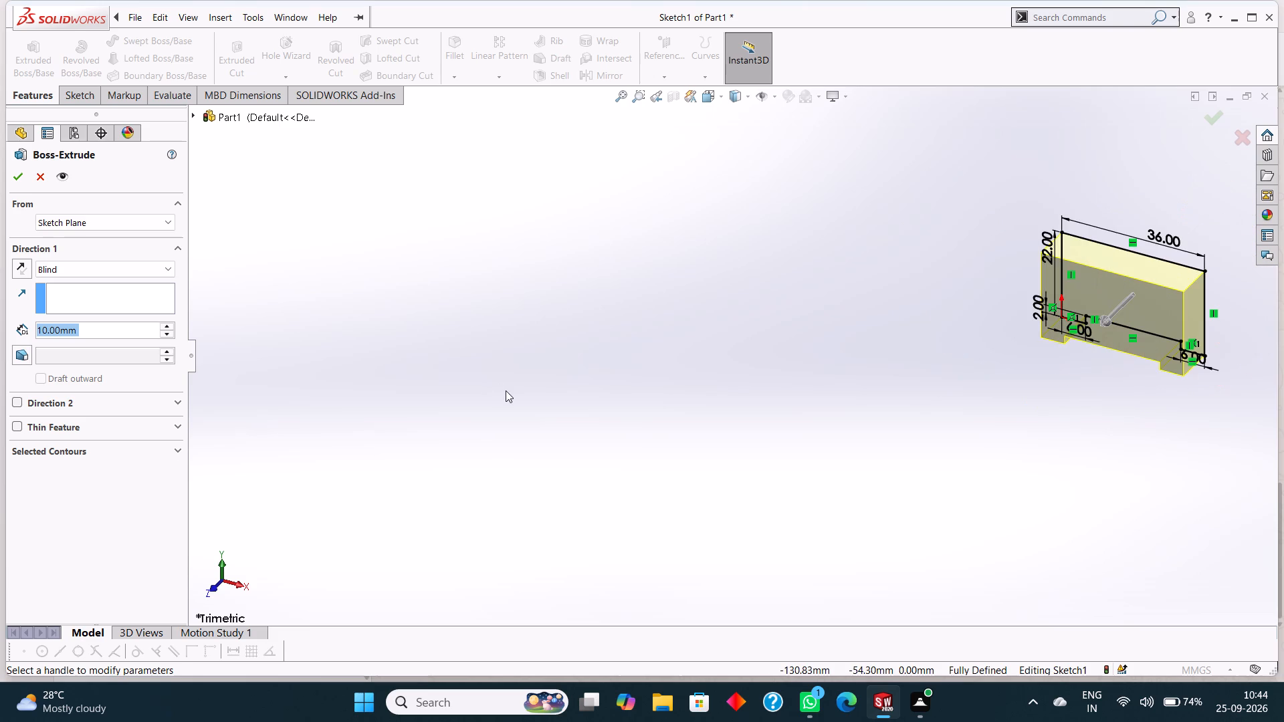
{"action": "scroll", "coordinate": [1177, 246], "scroll_direction": "down", "scroll_amount": 2}
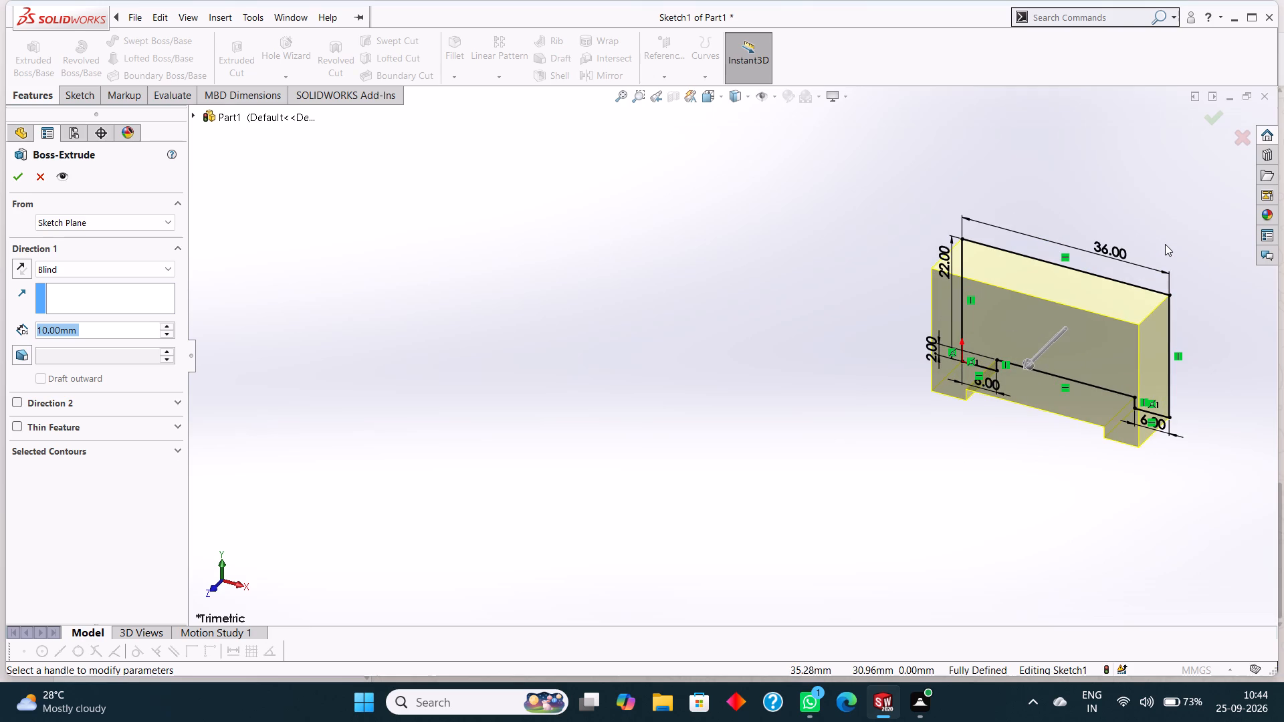
{"action": "scroll", "coordinate": [1165, 243], "scroll_direction": "down", "scroll_amount": 1}
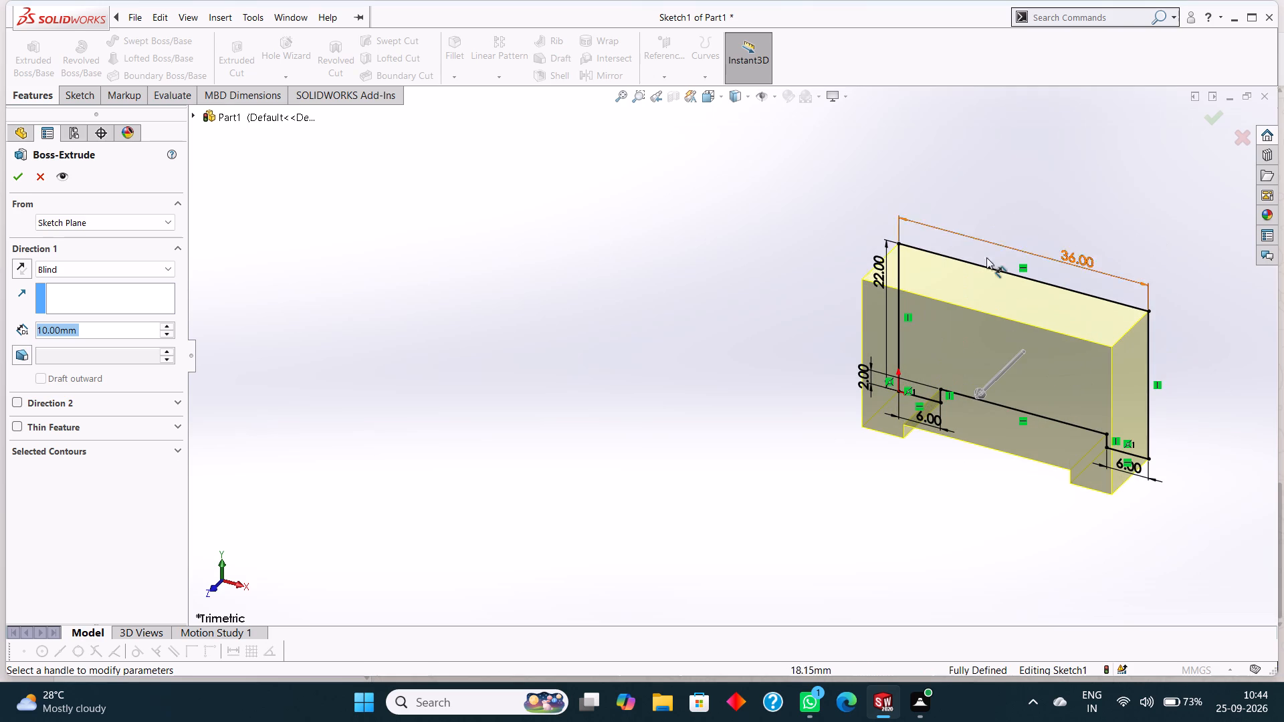
{"action": "key", "text": "2"}
{"action": "key", "text": "8"}
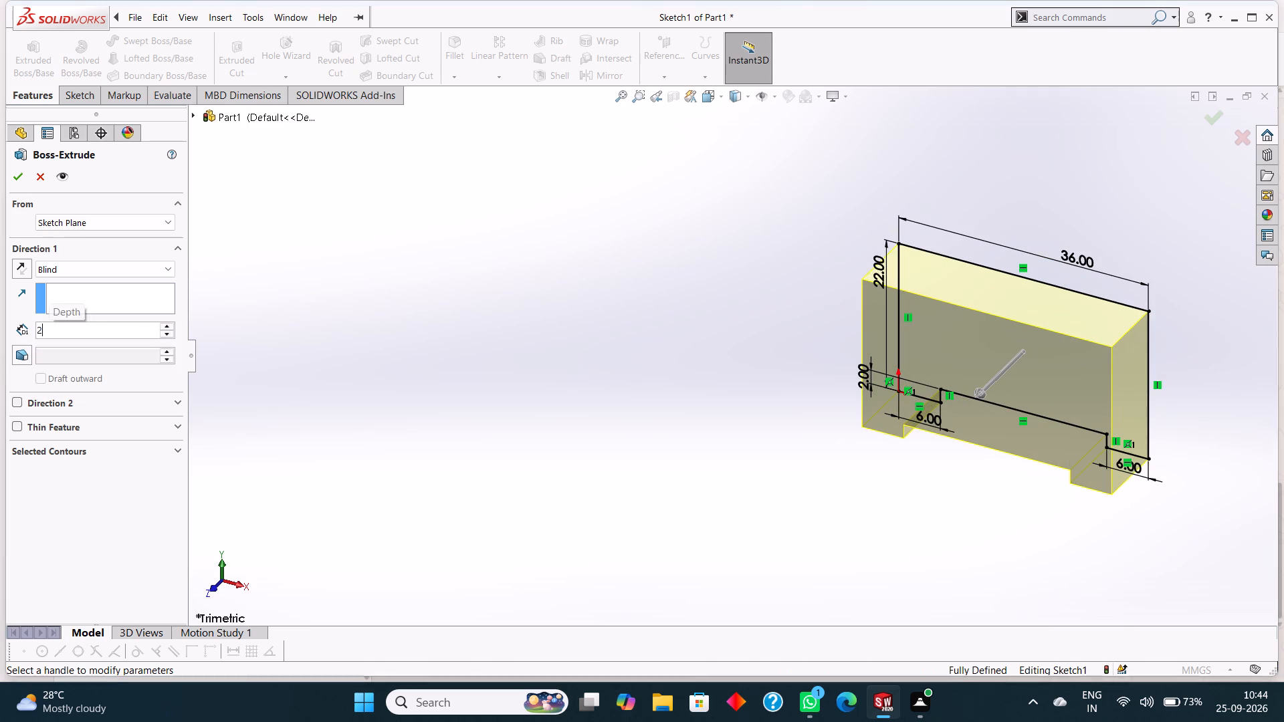
{"action": "key", "text": "Return"}
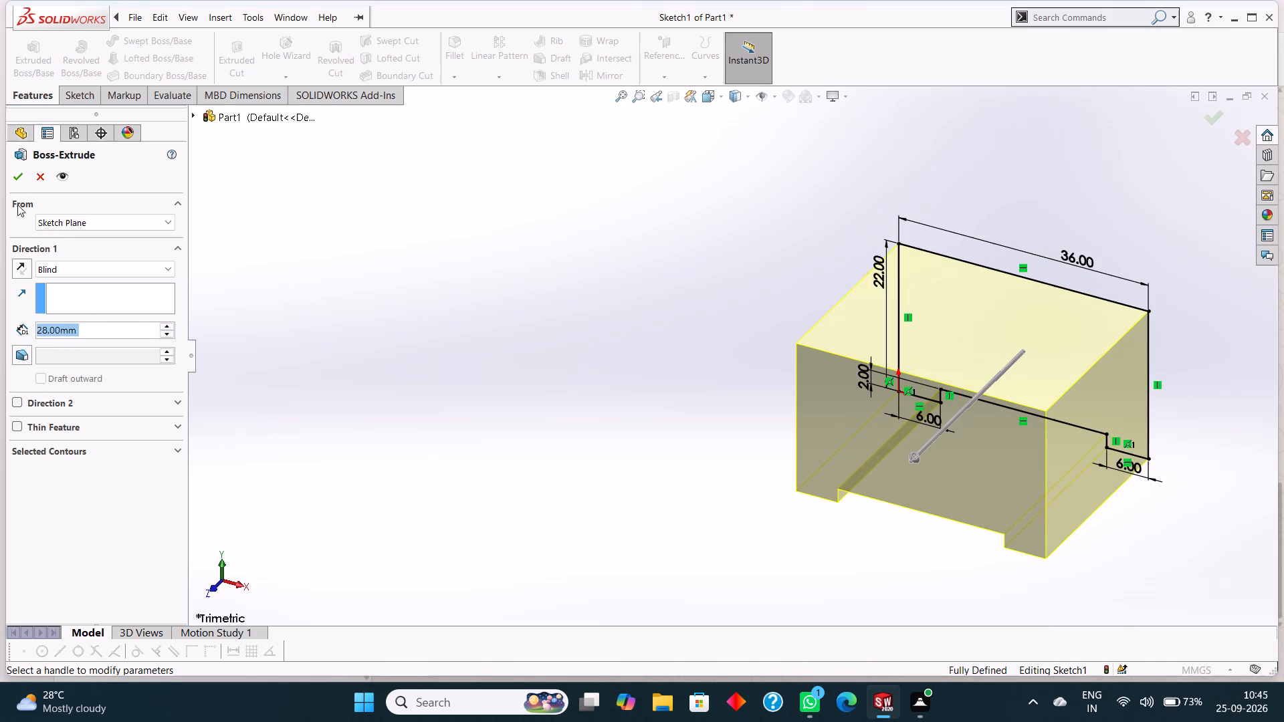
{"action": "left_click", "coordinate": [10, 180]}
{"action": "left_click", "coordinate": [429, 280]}
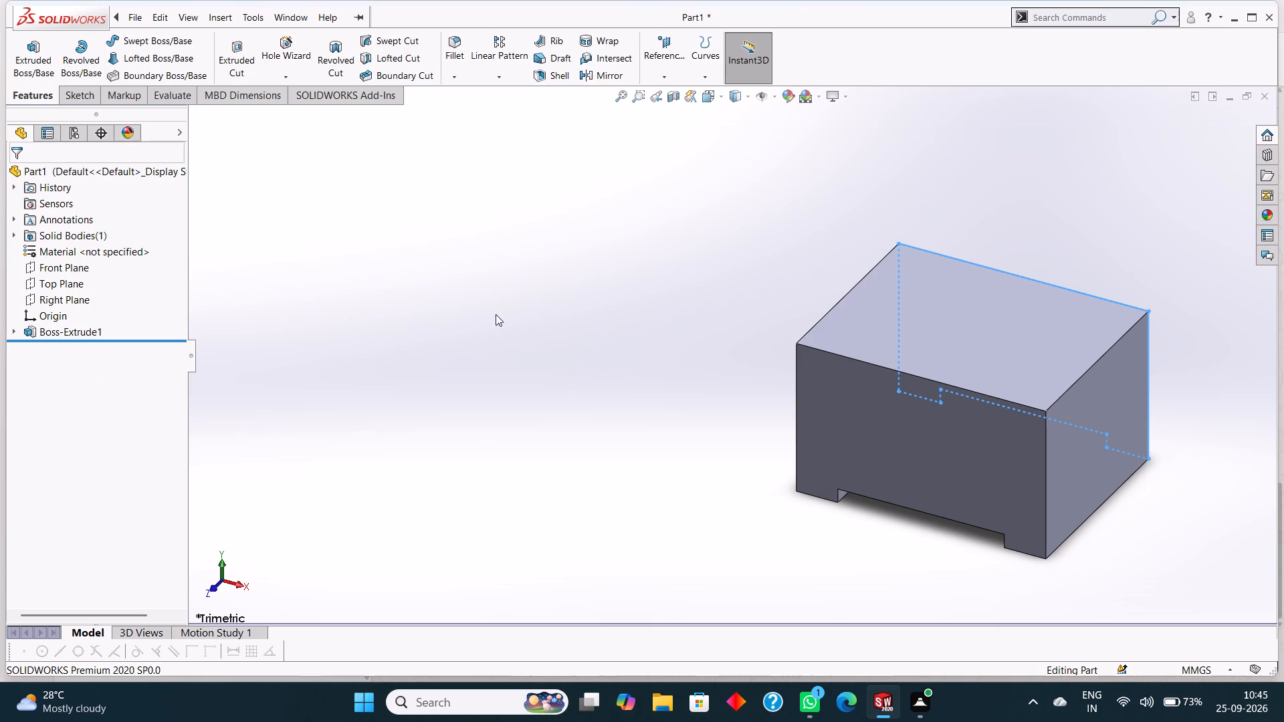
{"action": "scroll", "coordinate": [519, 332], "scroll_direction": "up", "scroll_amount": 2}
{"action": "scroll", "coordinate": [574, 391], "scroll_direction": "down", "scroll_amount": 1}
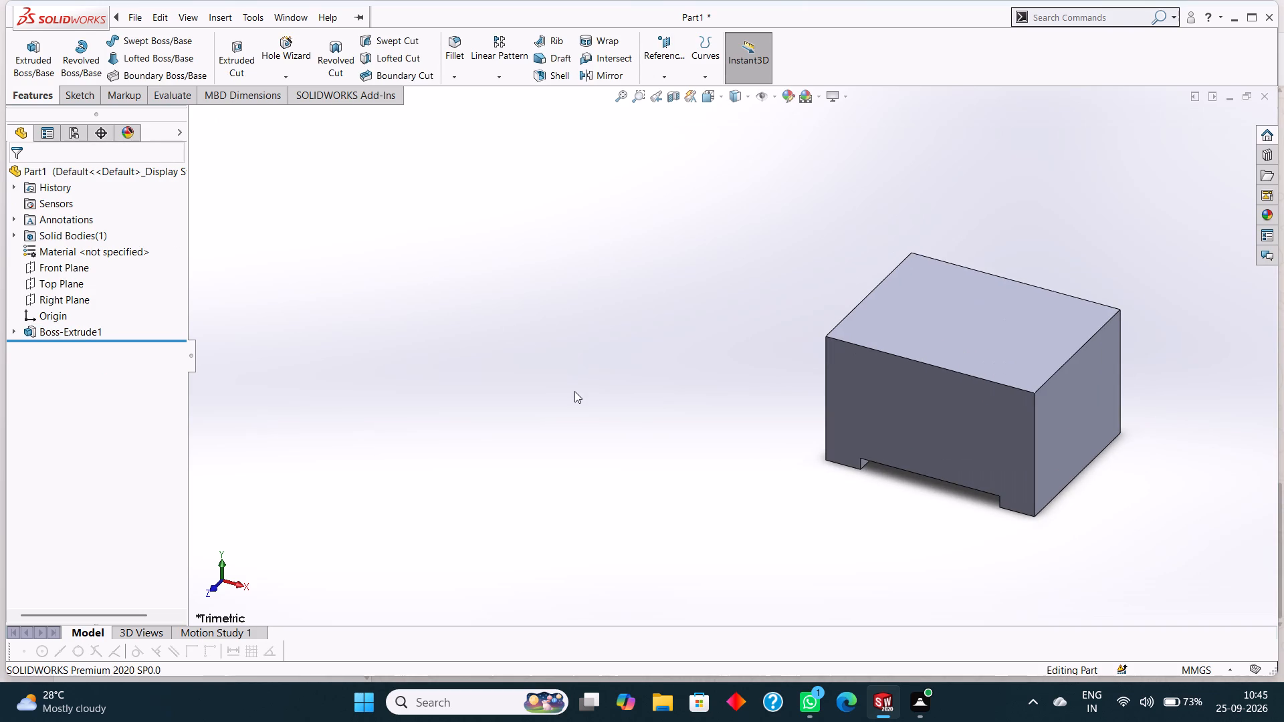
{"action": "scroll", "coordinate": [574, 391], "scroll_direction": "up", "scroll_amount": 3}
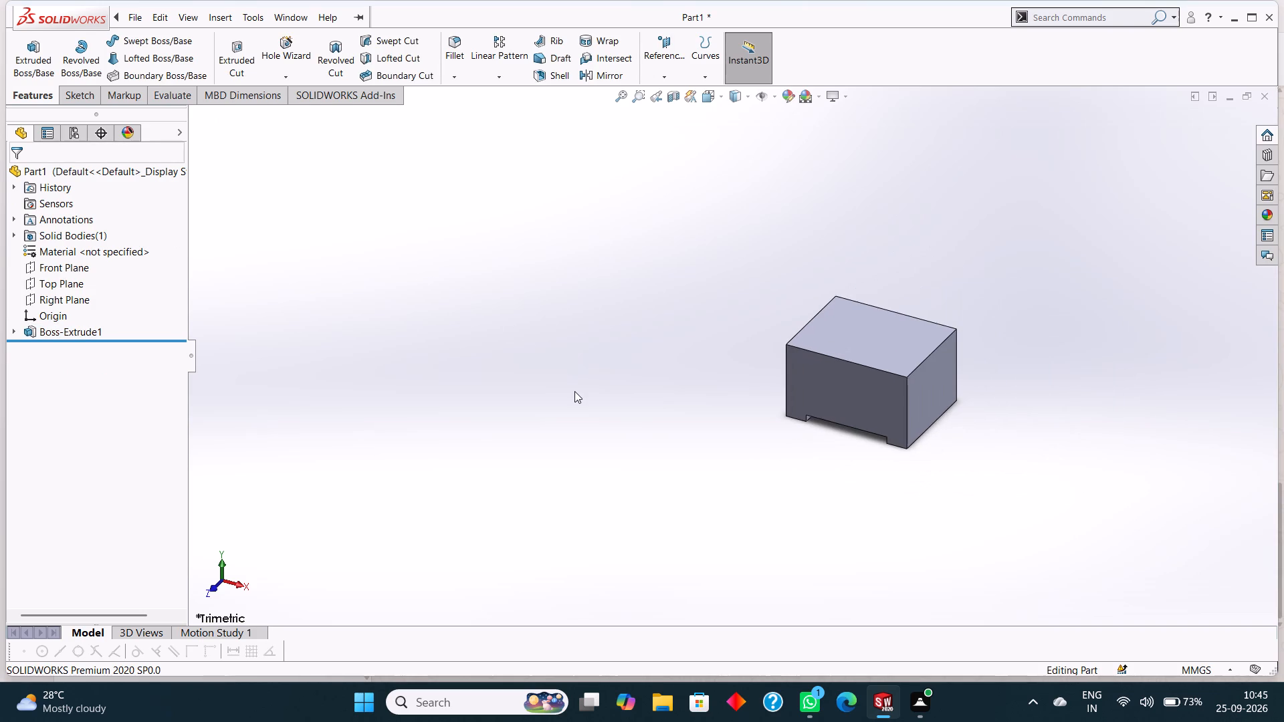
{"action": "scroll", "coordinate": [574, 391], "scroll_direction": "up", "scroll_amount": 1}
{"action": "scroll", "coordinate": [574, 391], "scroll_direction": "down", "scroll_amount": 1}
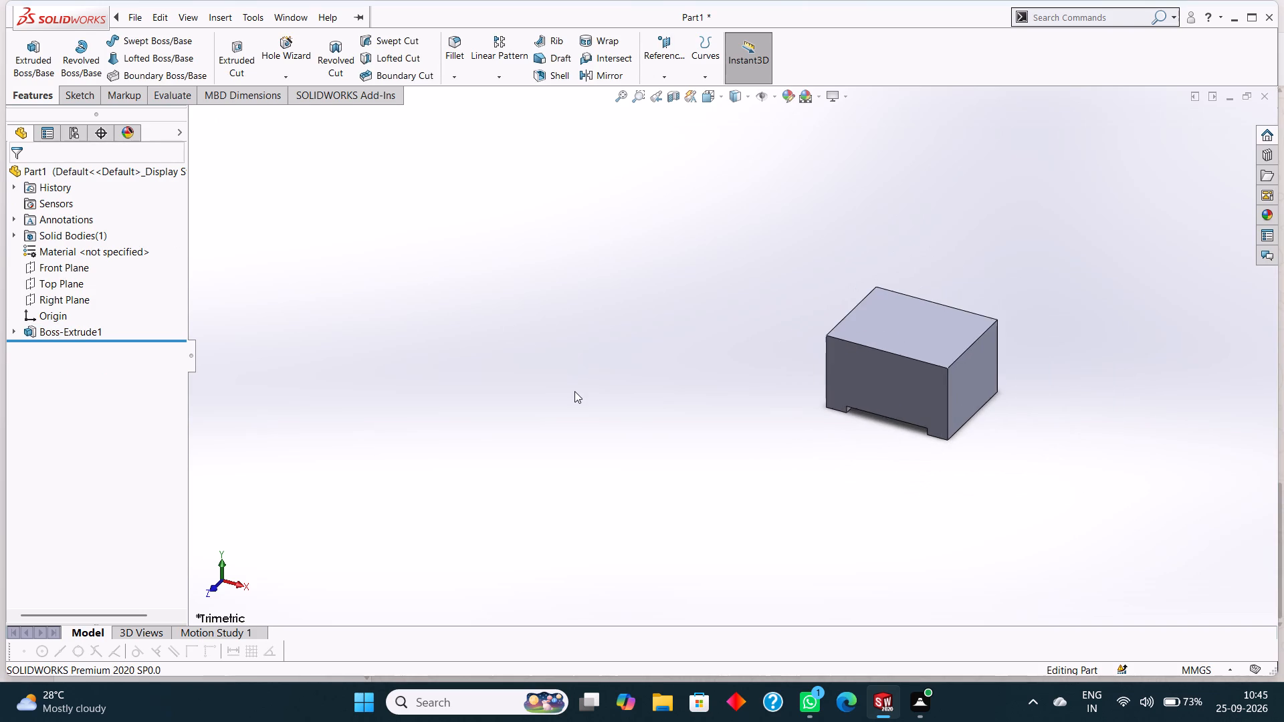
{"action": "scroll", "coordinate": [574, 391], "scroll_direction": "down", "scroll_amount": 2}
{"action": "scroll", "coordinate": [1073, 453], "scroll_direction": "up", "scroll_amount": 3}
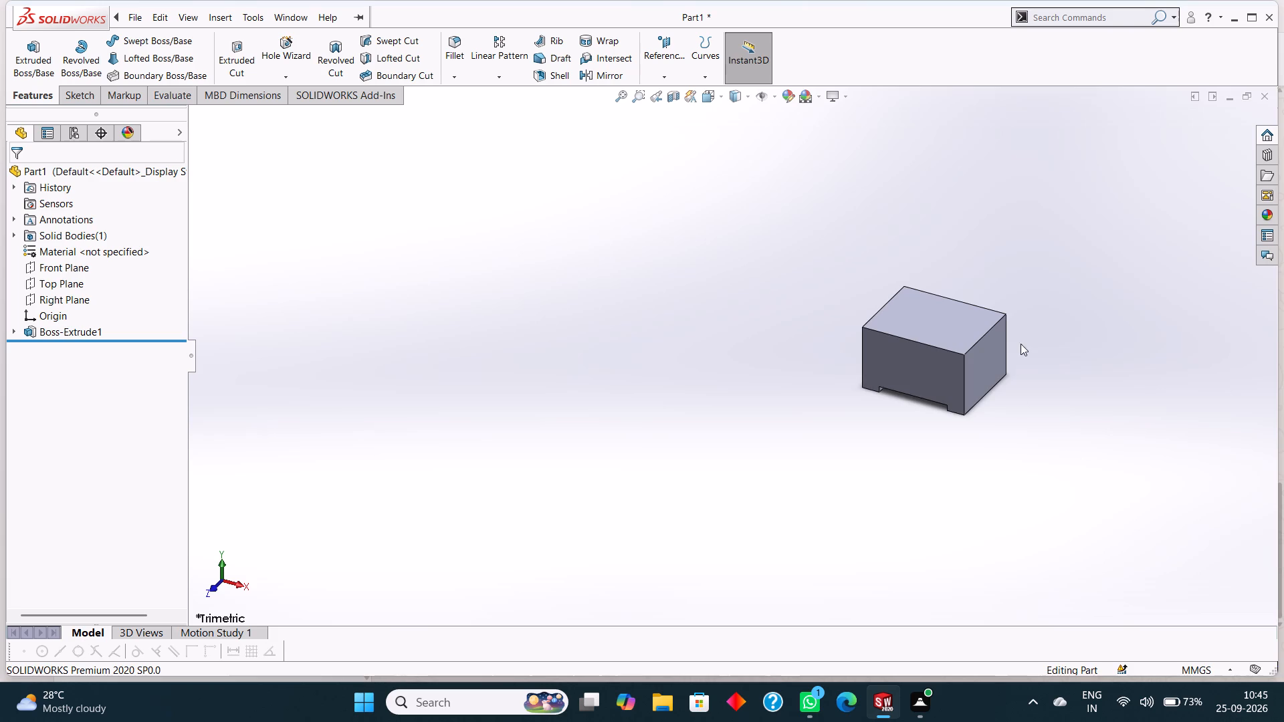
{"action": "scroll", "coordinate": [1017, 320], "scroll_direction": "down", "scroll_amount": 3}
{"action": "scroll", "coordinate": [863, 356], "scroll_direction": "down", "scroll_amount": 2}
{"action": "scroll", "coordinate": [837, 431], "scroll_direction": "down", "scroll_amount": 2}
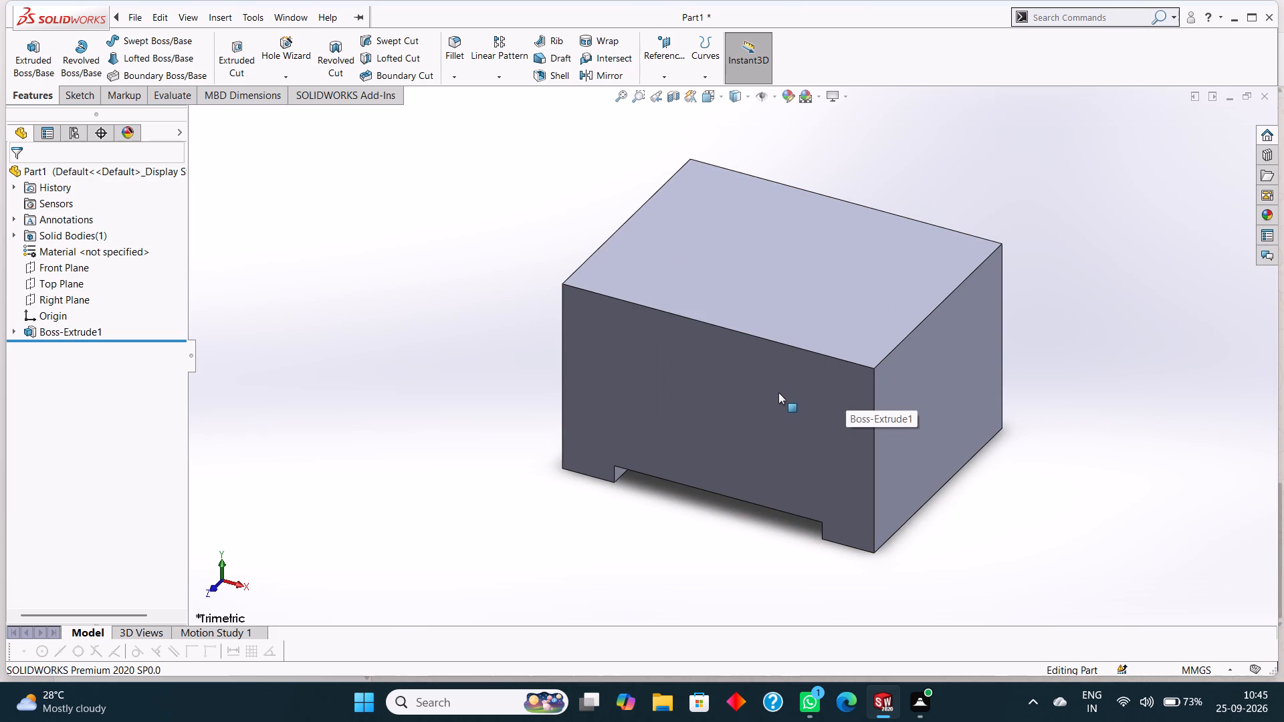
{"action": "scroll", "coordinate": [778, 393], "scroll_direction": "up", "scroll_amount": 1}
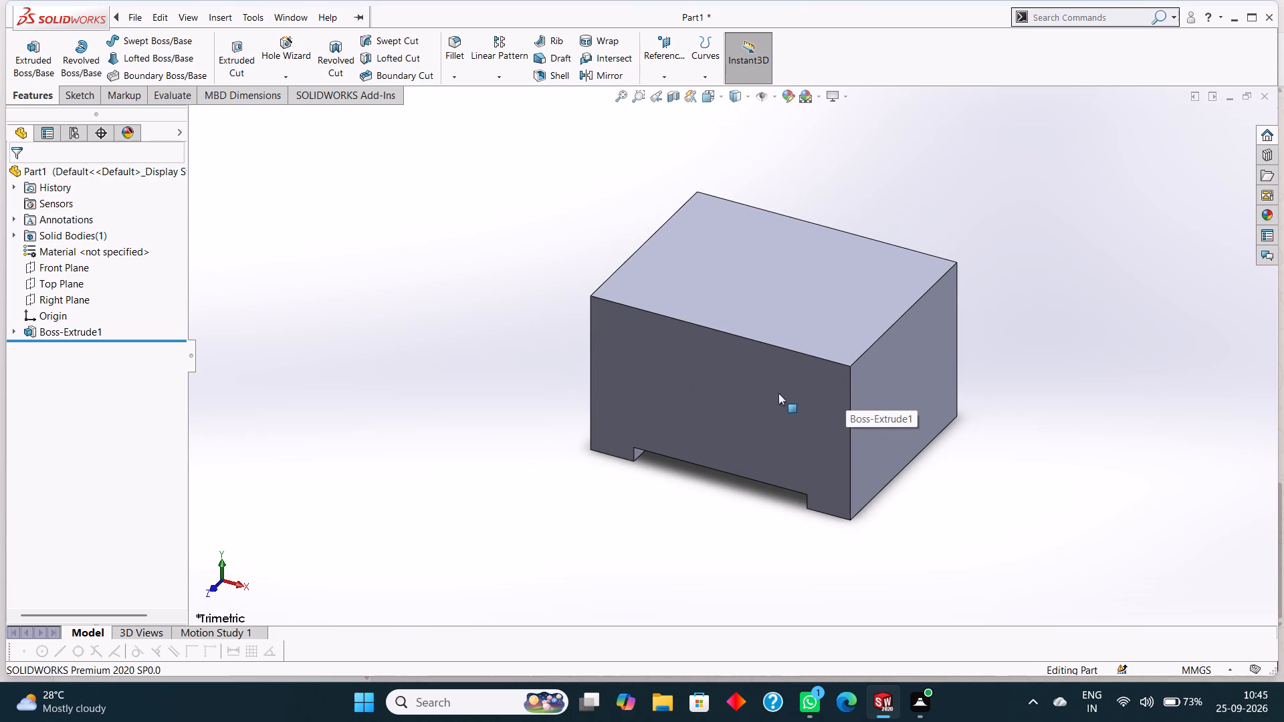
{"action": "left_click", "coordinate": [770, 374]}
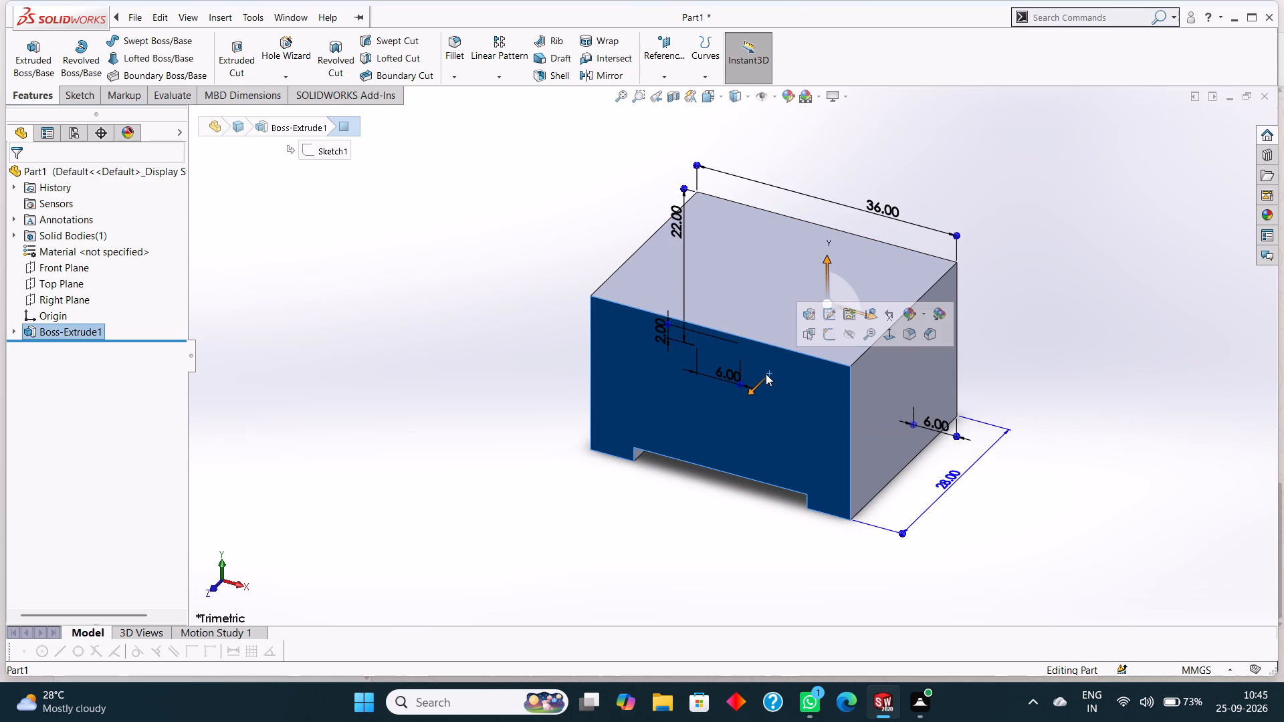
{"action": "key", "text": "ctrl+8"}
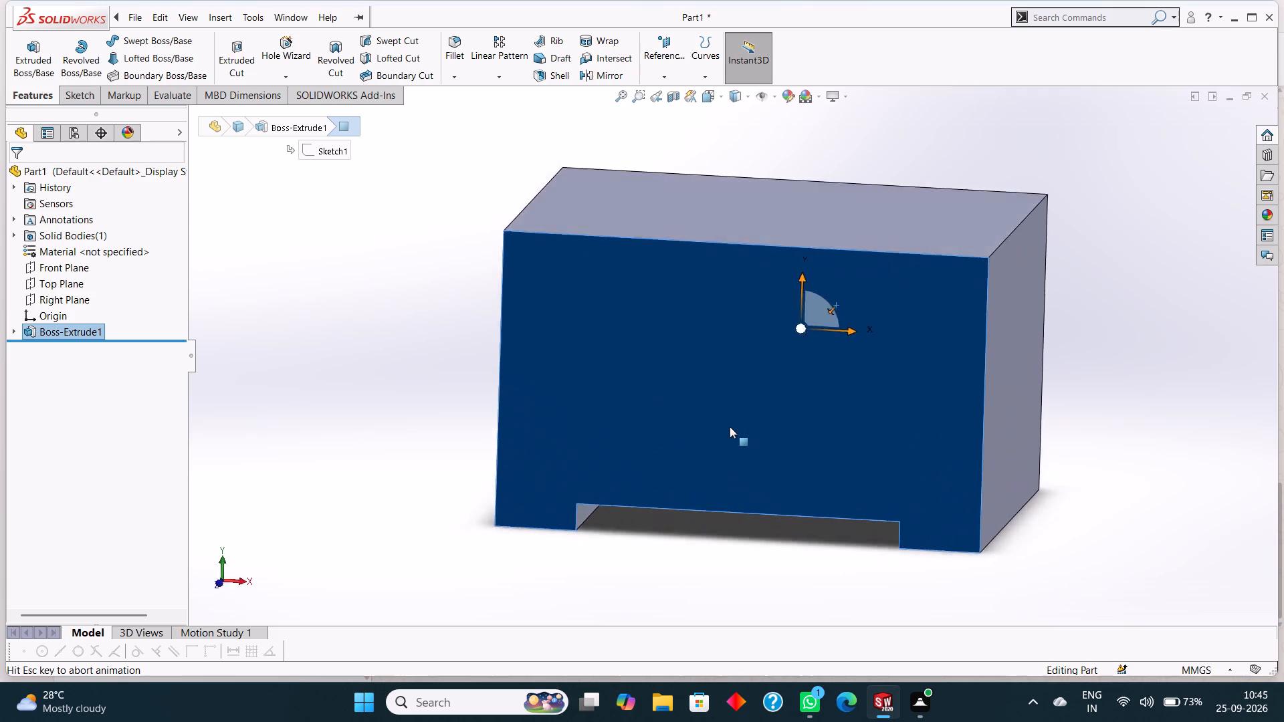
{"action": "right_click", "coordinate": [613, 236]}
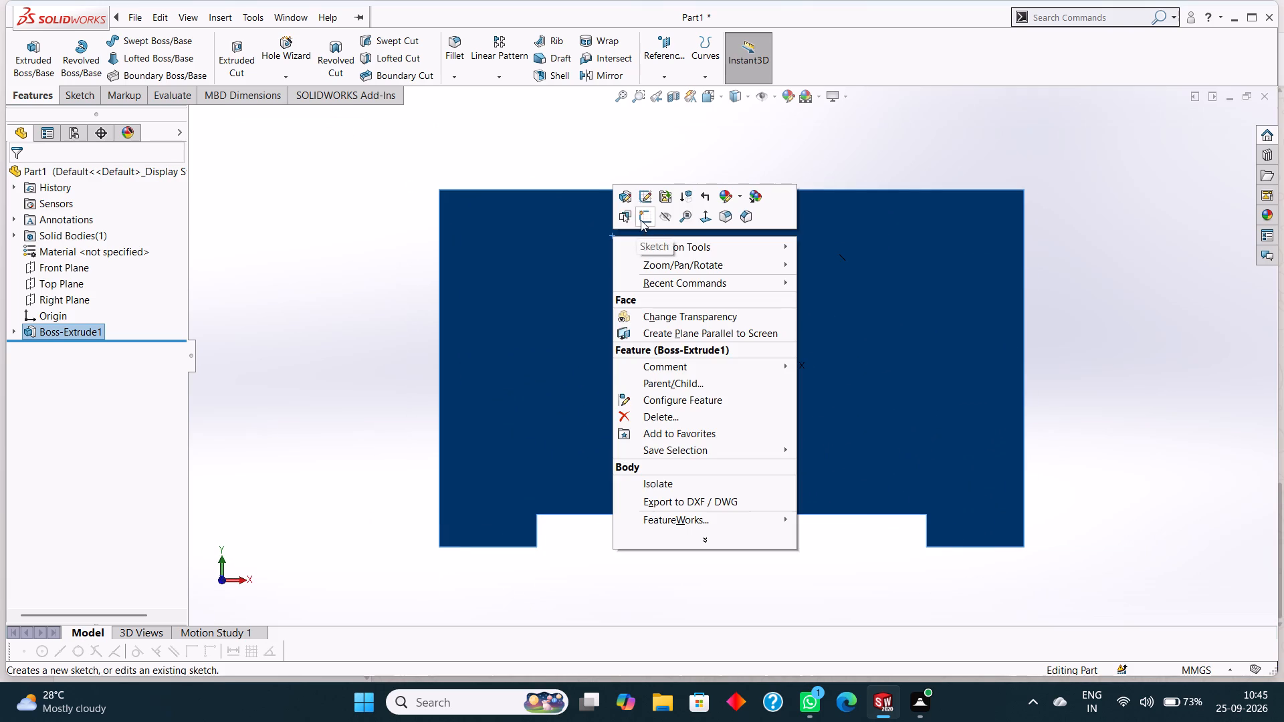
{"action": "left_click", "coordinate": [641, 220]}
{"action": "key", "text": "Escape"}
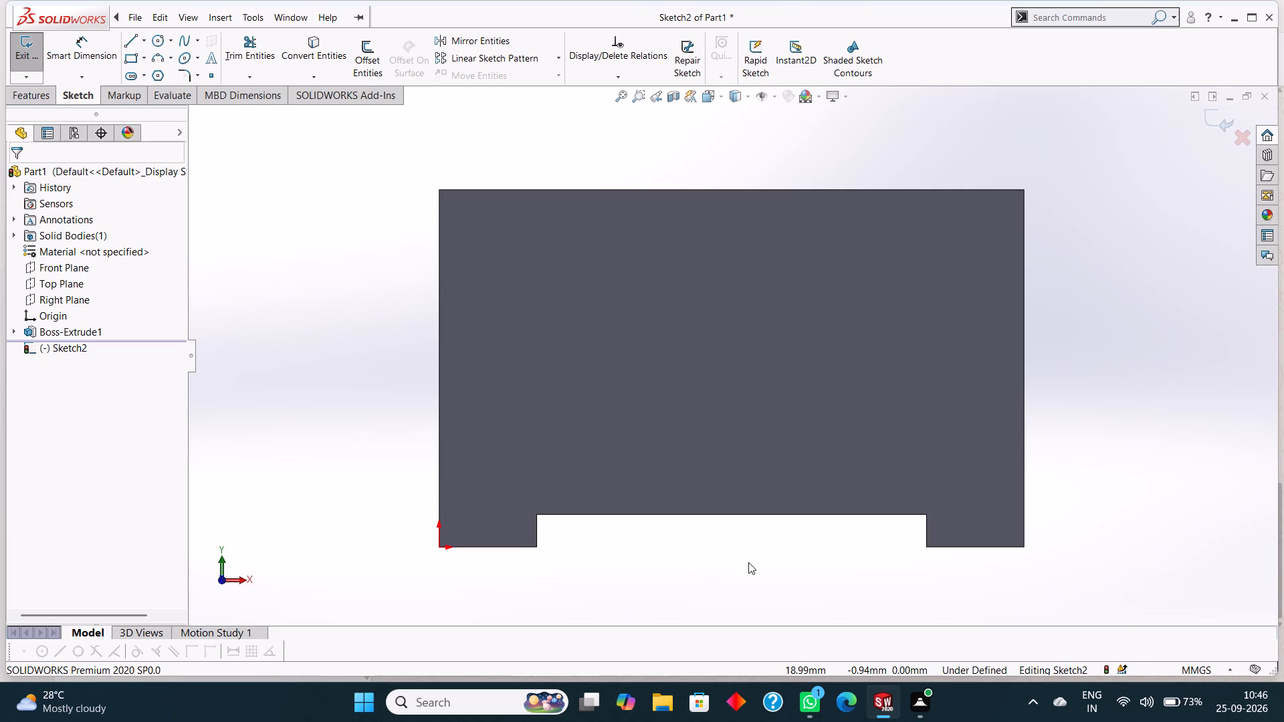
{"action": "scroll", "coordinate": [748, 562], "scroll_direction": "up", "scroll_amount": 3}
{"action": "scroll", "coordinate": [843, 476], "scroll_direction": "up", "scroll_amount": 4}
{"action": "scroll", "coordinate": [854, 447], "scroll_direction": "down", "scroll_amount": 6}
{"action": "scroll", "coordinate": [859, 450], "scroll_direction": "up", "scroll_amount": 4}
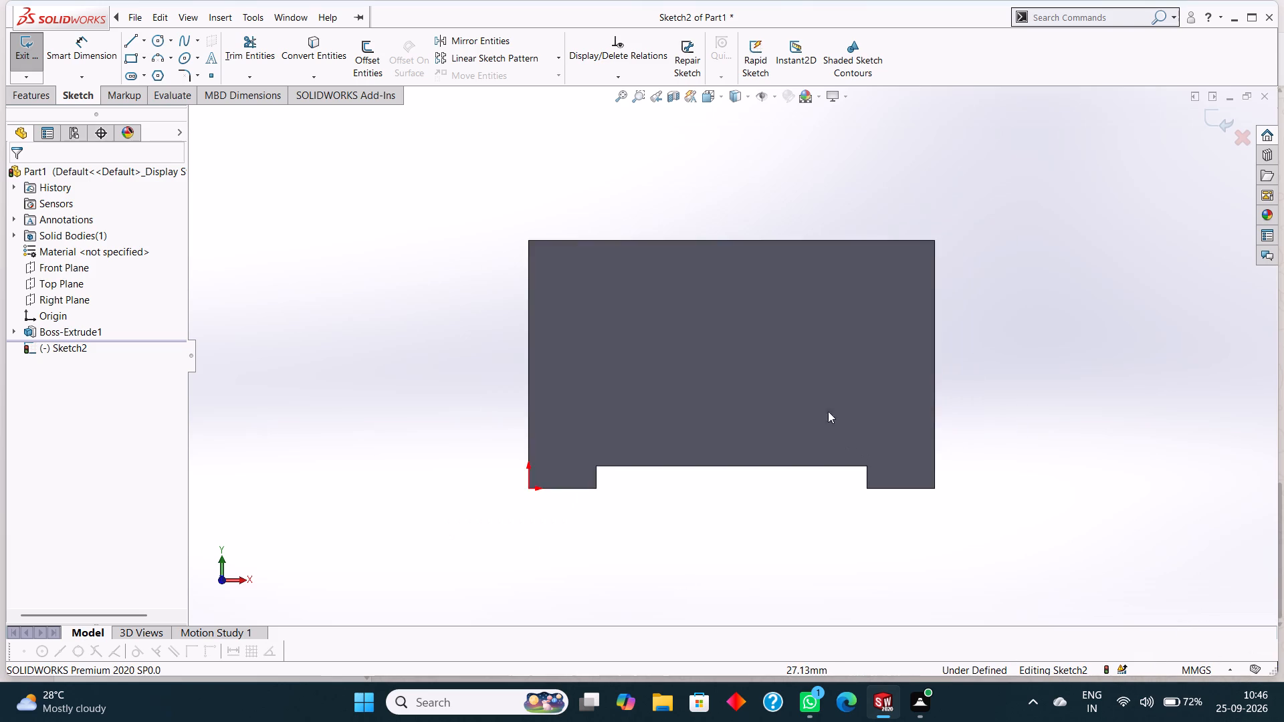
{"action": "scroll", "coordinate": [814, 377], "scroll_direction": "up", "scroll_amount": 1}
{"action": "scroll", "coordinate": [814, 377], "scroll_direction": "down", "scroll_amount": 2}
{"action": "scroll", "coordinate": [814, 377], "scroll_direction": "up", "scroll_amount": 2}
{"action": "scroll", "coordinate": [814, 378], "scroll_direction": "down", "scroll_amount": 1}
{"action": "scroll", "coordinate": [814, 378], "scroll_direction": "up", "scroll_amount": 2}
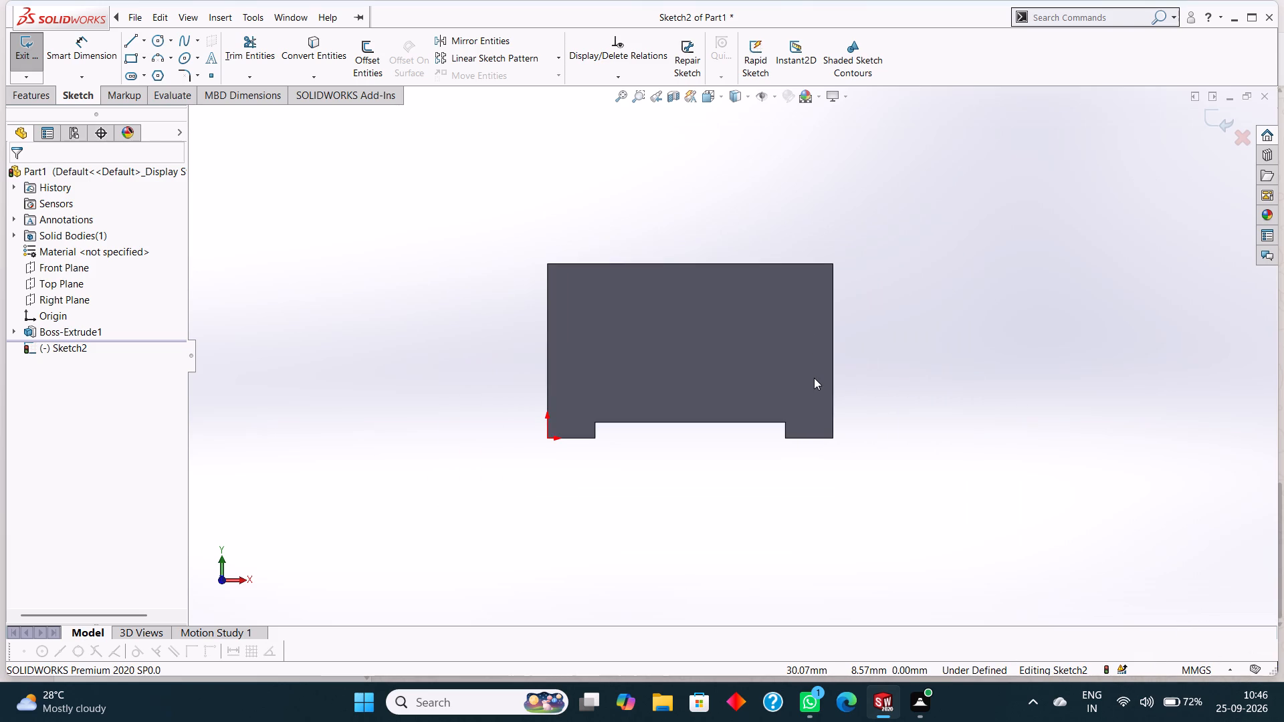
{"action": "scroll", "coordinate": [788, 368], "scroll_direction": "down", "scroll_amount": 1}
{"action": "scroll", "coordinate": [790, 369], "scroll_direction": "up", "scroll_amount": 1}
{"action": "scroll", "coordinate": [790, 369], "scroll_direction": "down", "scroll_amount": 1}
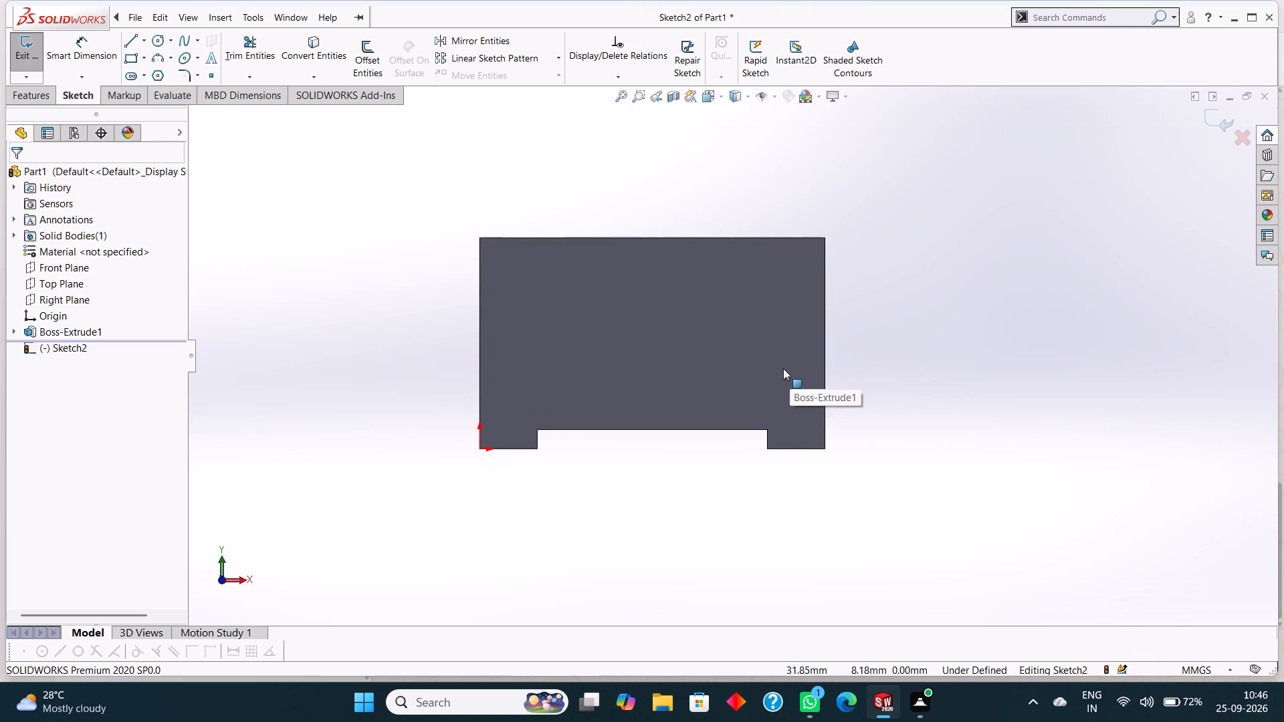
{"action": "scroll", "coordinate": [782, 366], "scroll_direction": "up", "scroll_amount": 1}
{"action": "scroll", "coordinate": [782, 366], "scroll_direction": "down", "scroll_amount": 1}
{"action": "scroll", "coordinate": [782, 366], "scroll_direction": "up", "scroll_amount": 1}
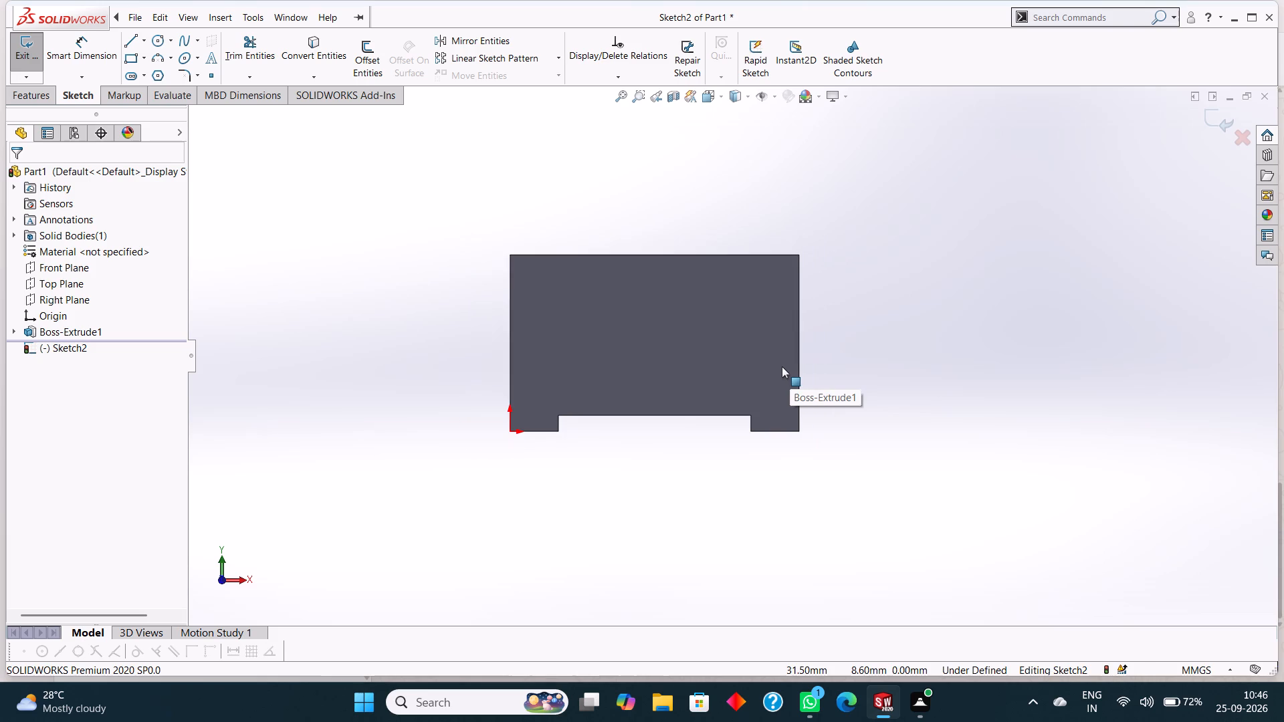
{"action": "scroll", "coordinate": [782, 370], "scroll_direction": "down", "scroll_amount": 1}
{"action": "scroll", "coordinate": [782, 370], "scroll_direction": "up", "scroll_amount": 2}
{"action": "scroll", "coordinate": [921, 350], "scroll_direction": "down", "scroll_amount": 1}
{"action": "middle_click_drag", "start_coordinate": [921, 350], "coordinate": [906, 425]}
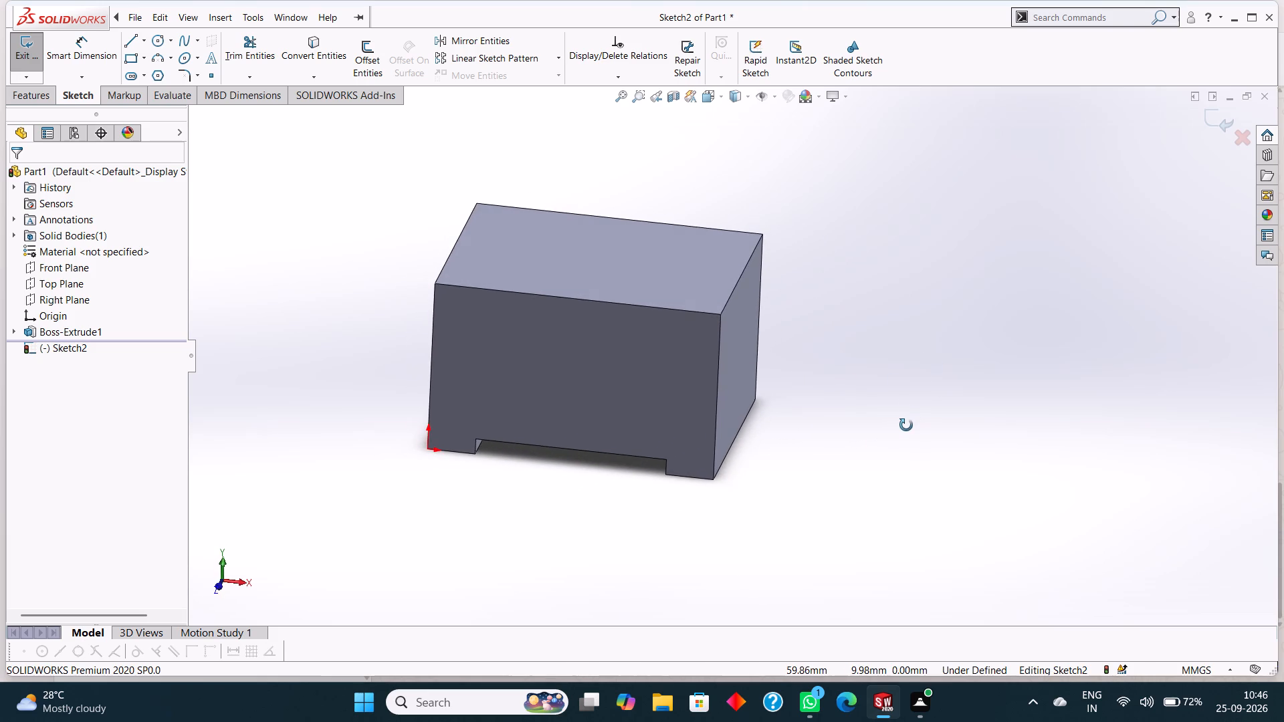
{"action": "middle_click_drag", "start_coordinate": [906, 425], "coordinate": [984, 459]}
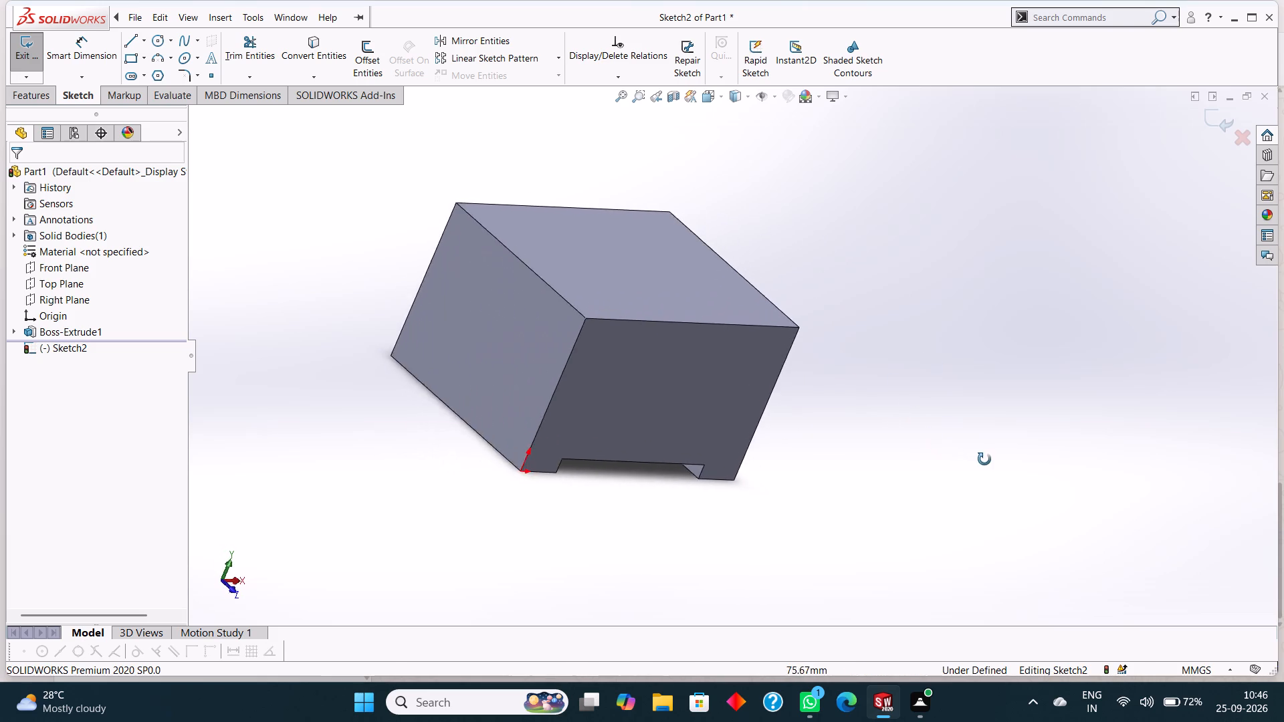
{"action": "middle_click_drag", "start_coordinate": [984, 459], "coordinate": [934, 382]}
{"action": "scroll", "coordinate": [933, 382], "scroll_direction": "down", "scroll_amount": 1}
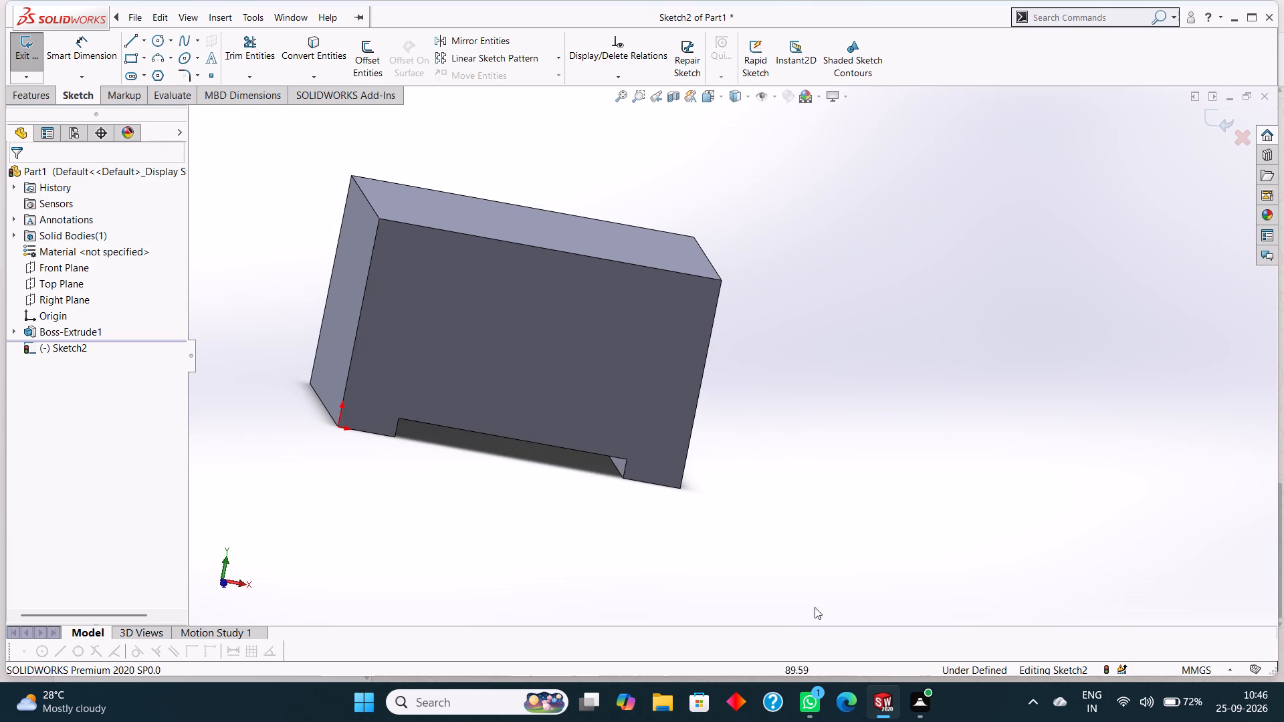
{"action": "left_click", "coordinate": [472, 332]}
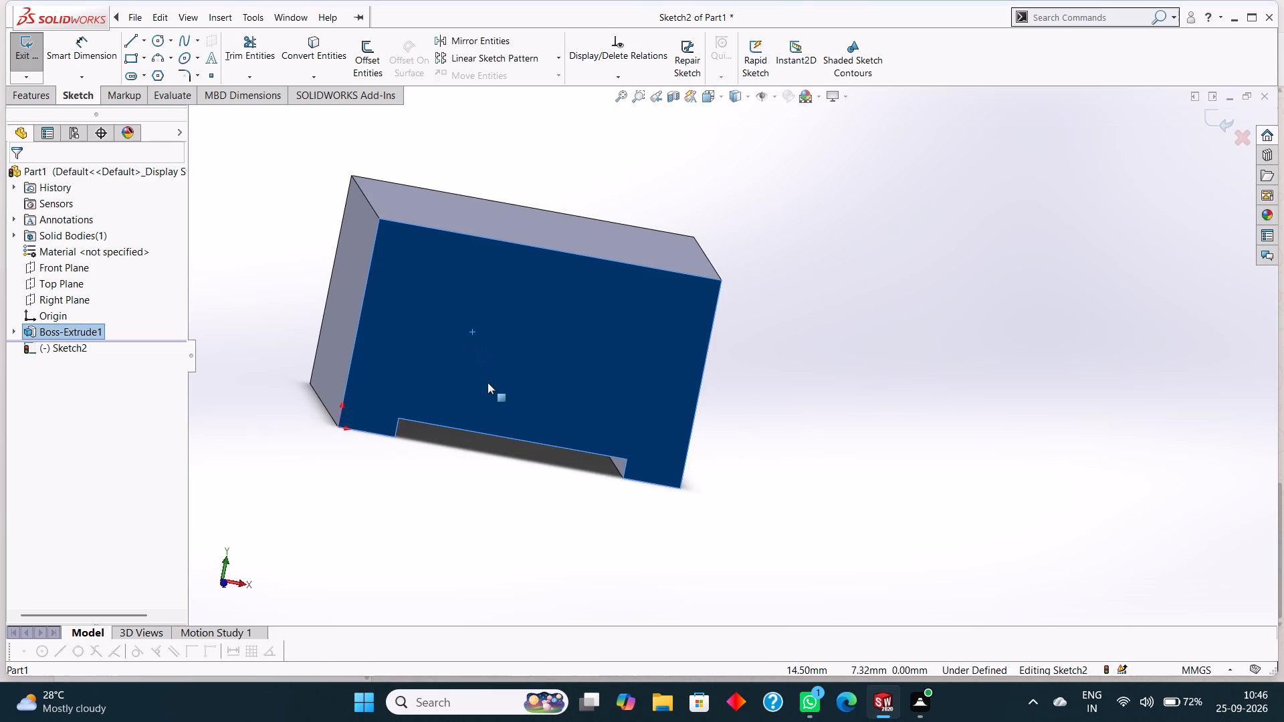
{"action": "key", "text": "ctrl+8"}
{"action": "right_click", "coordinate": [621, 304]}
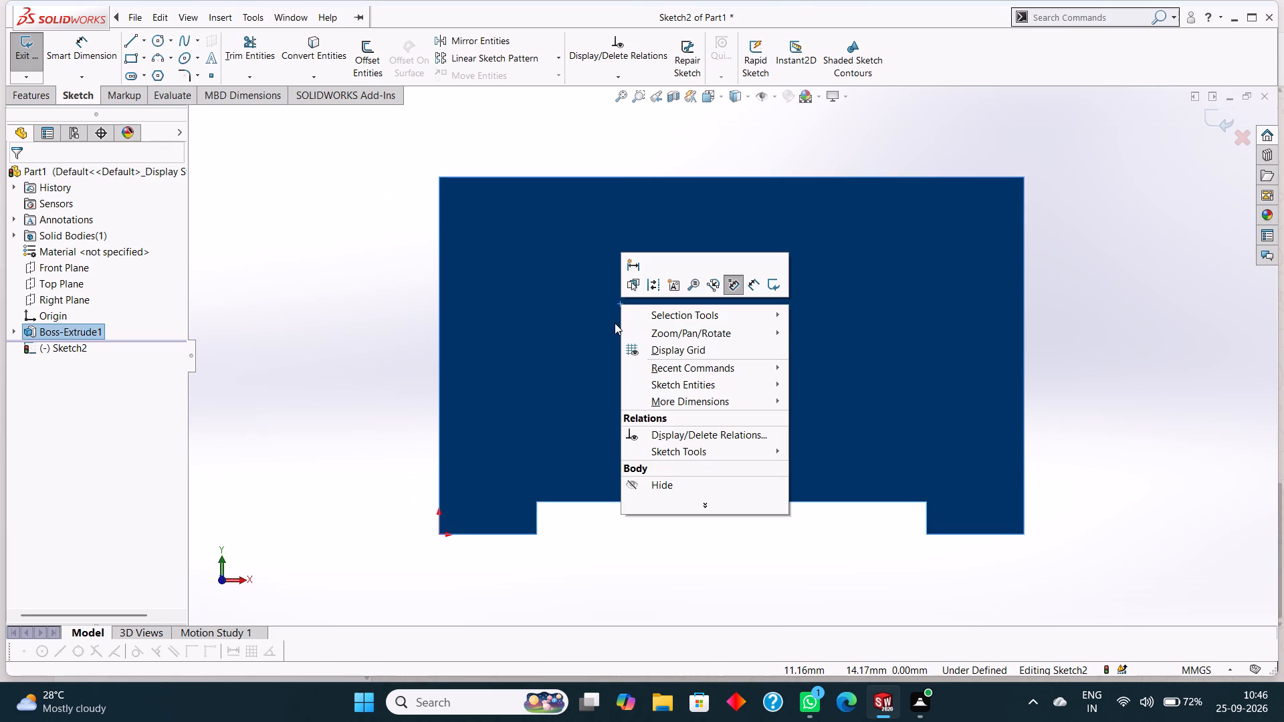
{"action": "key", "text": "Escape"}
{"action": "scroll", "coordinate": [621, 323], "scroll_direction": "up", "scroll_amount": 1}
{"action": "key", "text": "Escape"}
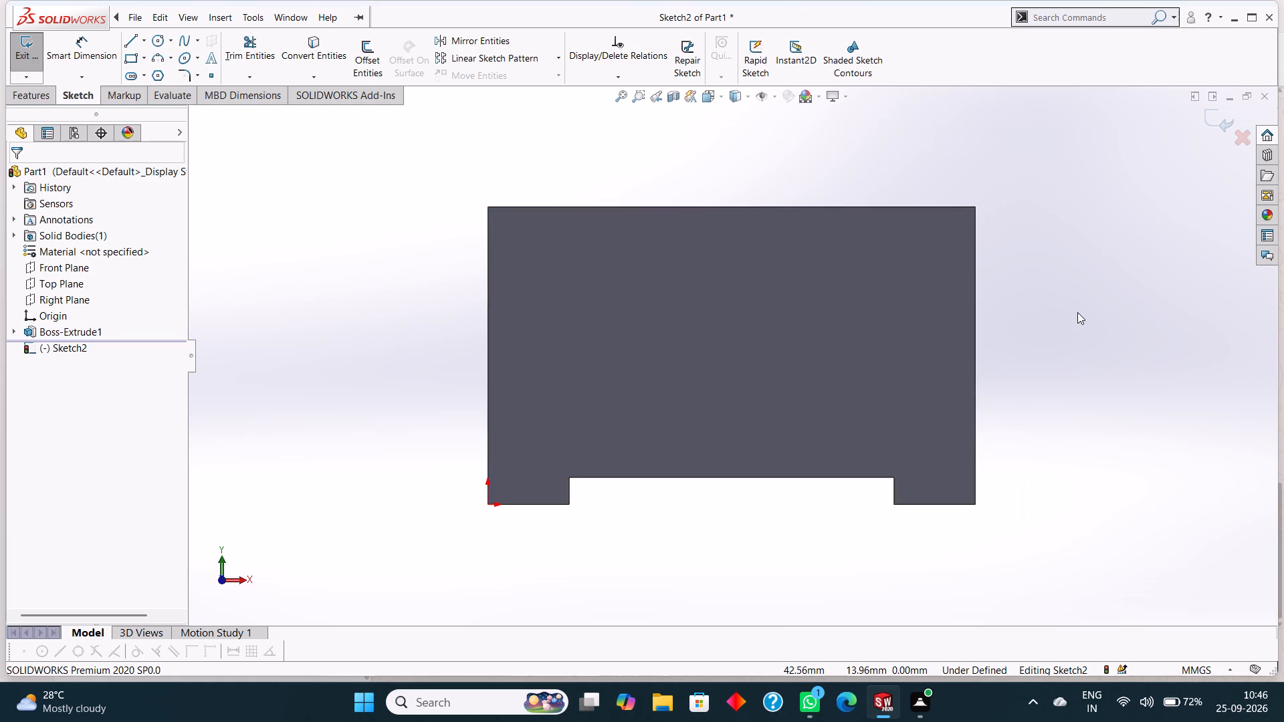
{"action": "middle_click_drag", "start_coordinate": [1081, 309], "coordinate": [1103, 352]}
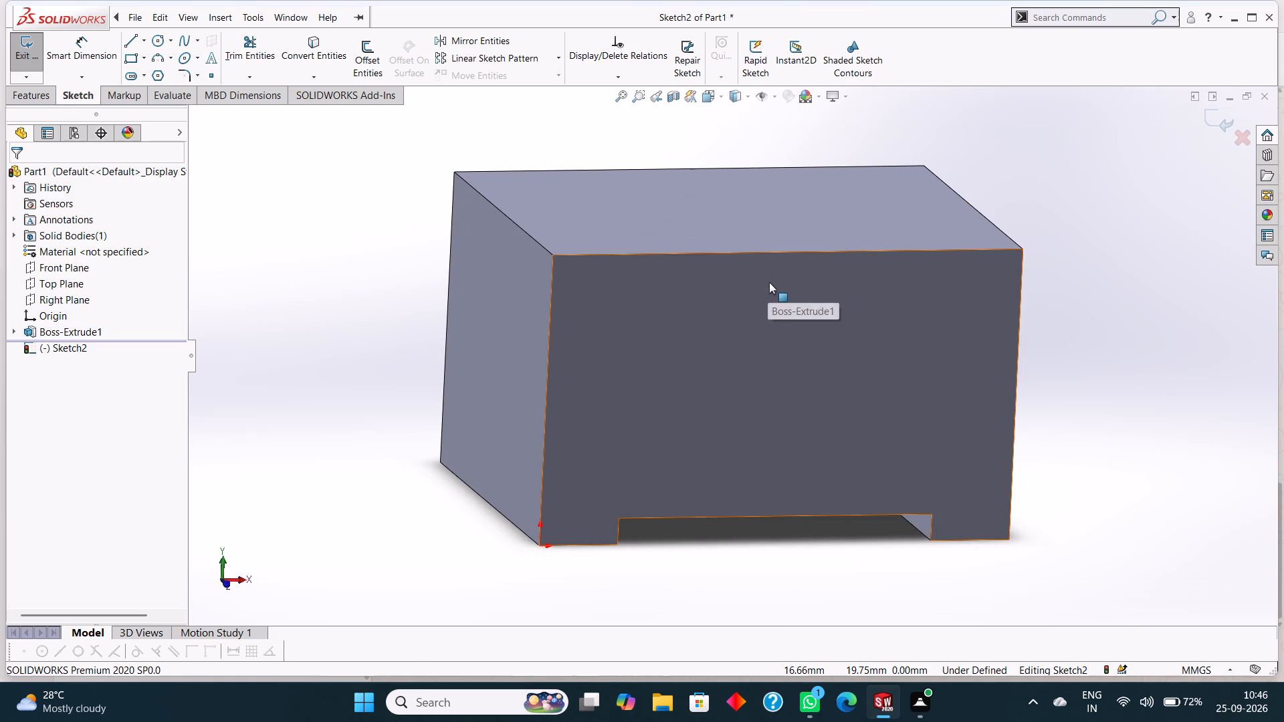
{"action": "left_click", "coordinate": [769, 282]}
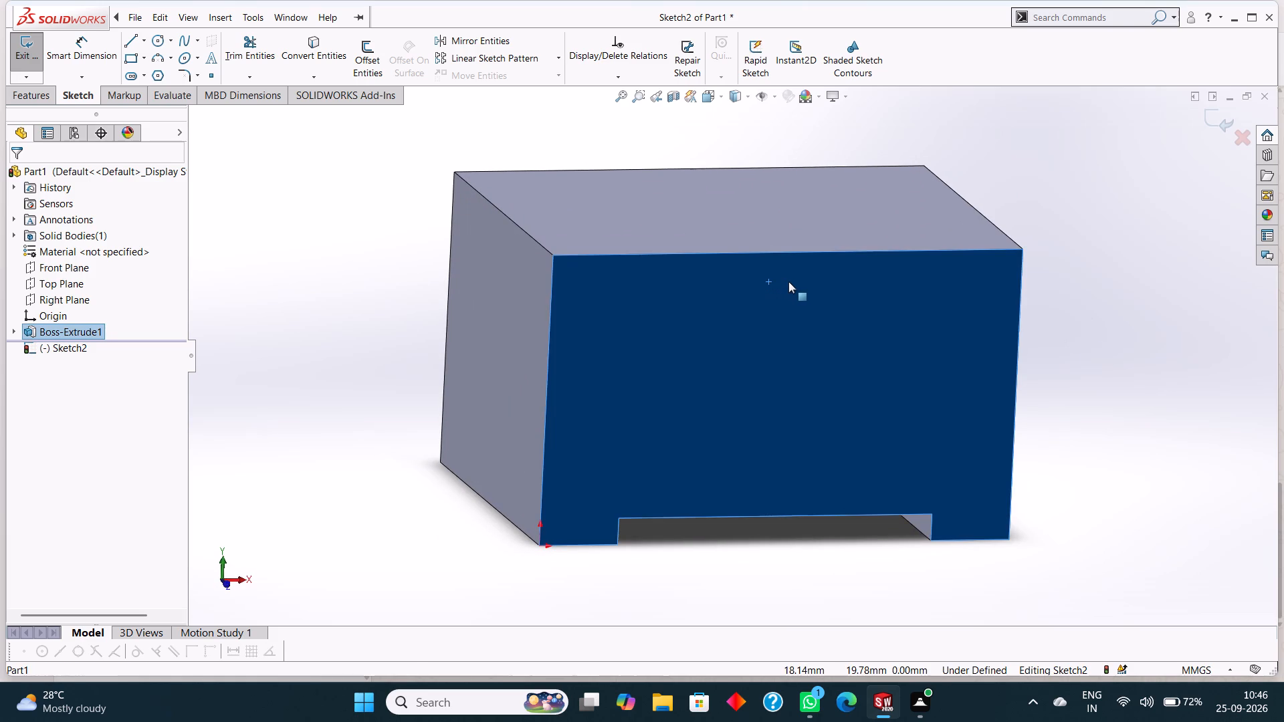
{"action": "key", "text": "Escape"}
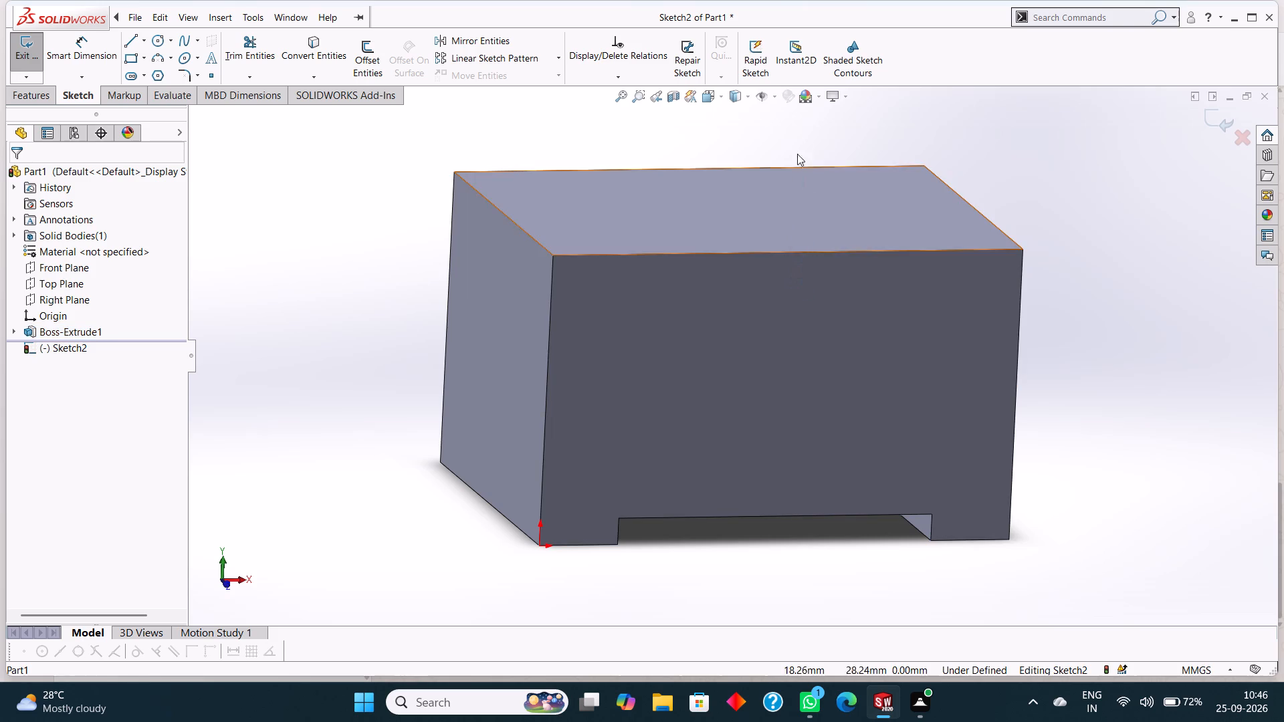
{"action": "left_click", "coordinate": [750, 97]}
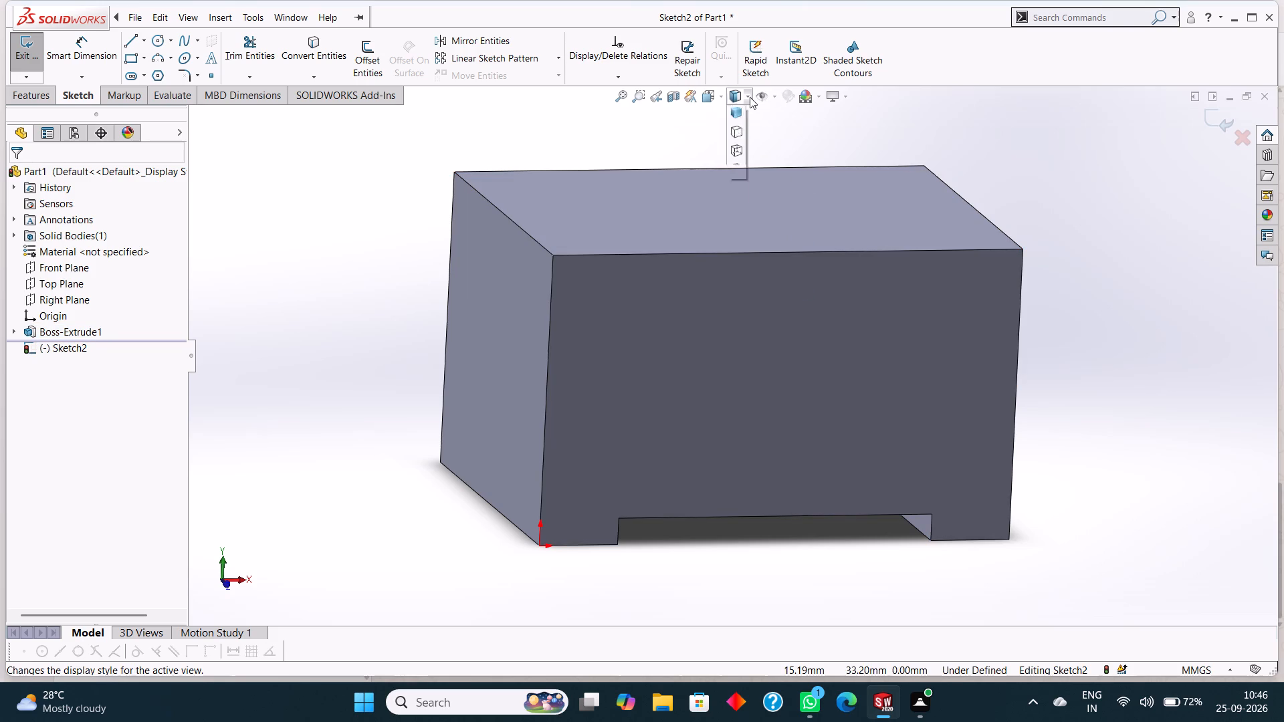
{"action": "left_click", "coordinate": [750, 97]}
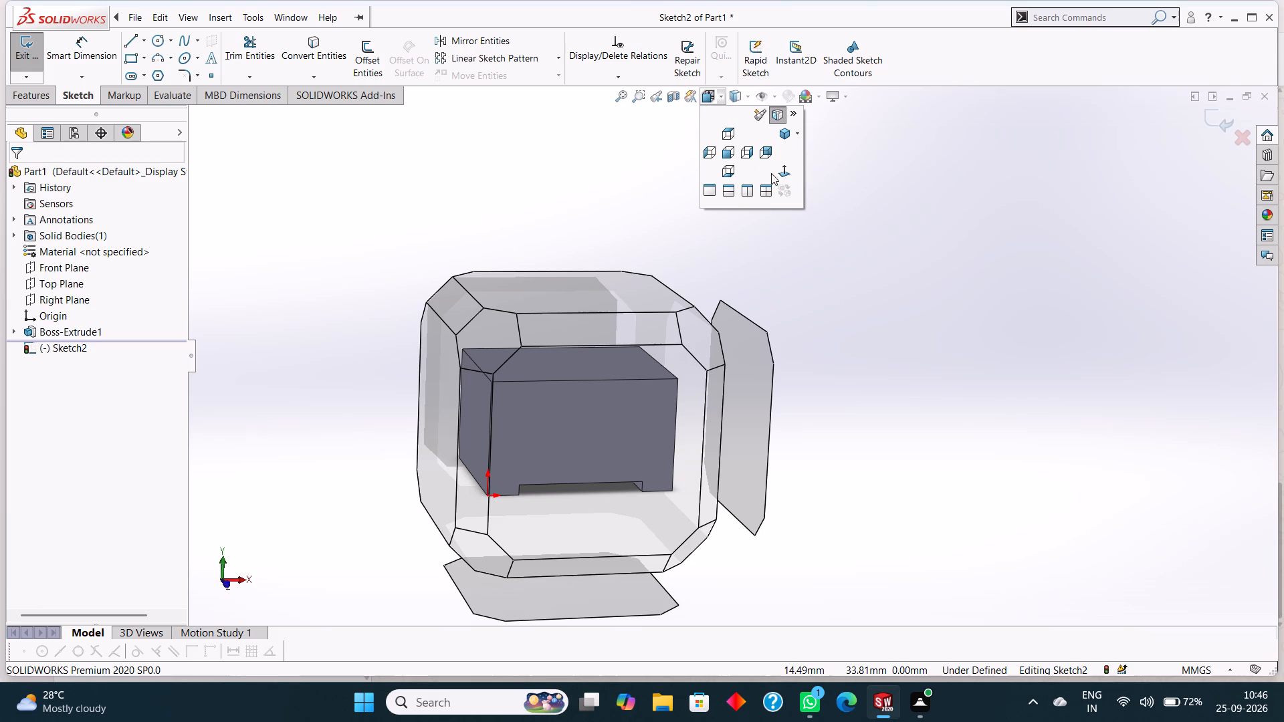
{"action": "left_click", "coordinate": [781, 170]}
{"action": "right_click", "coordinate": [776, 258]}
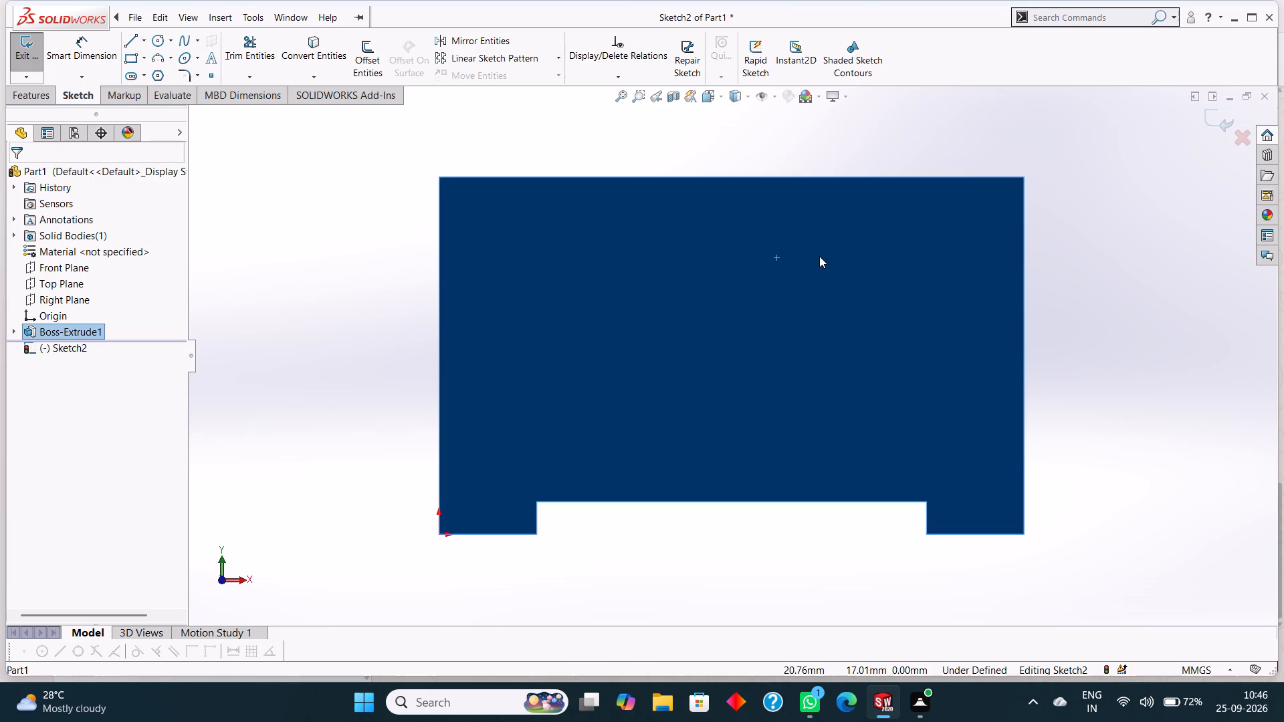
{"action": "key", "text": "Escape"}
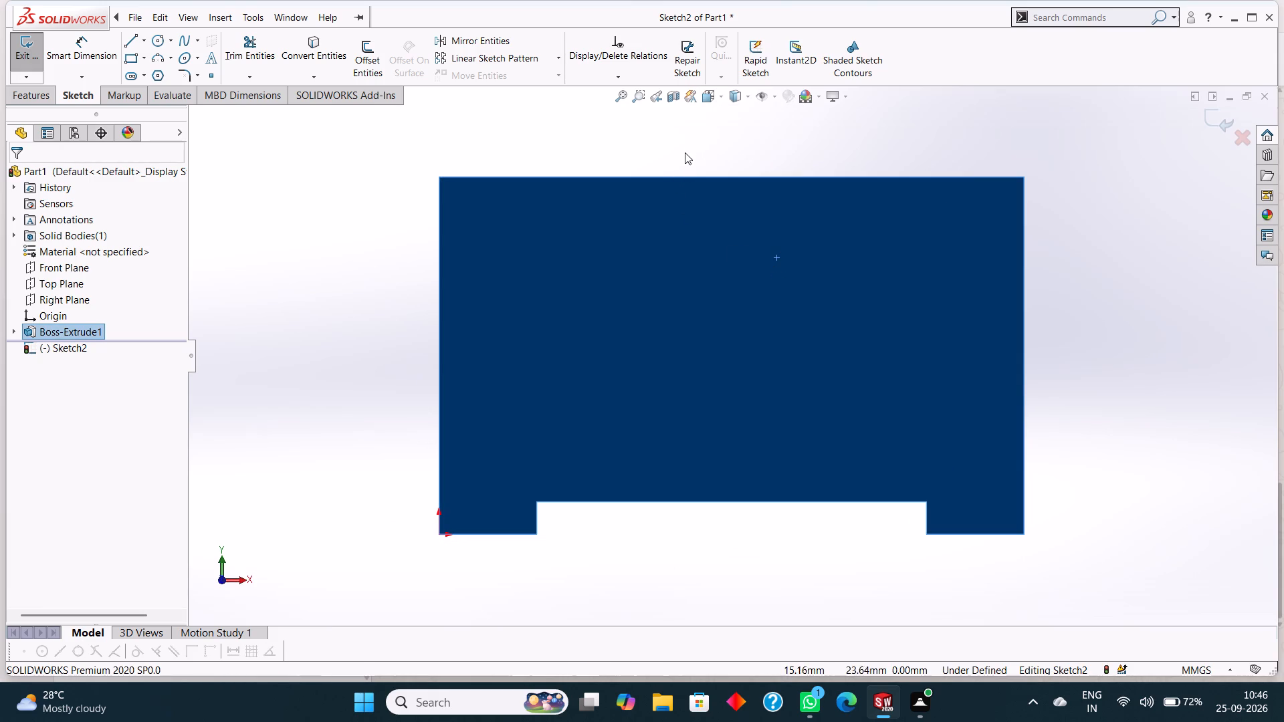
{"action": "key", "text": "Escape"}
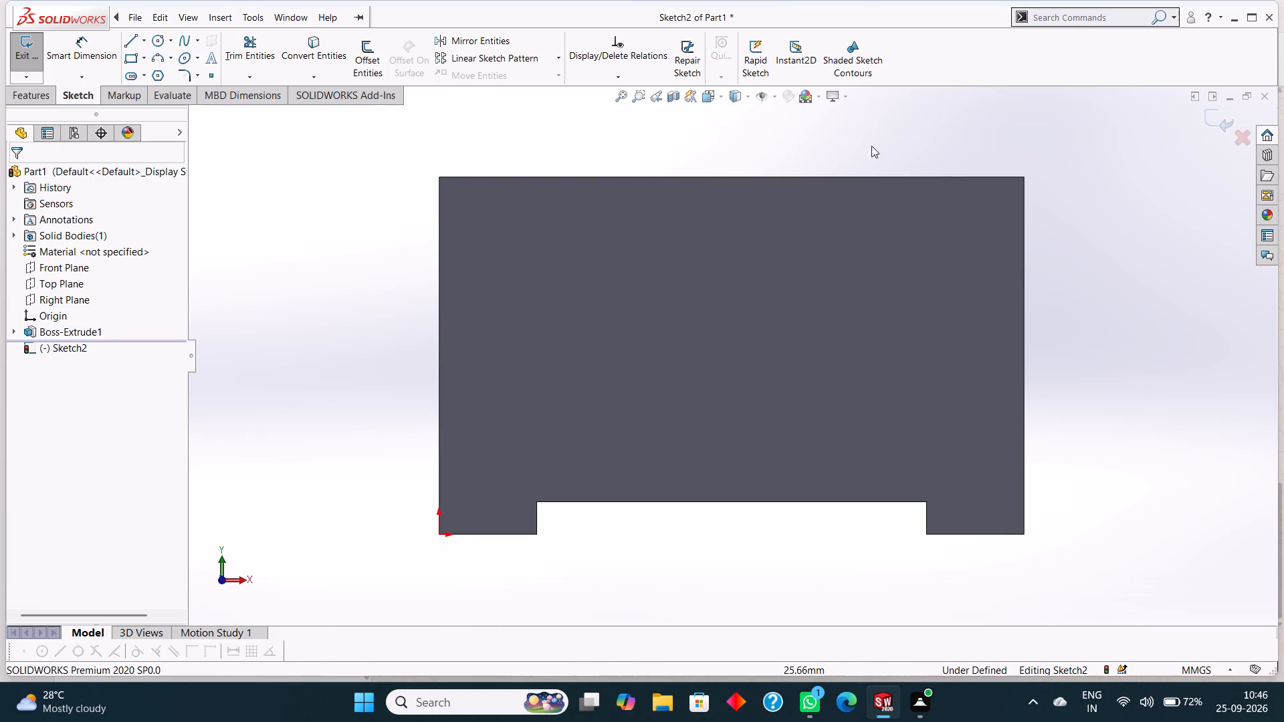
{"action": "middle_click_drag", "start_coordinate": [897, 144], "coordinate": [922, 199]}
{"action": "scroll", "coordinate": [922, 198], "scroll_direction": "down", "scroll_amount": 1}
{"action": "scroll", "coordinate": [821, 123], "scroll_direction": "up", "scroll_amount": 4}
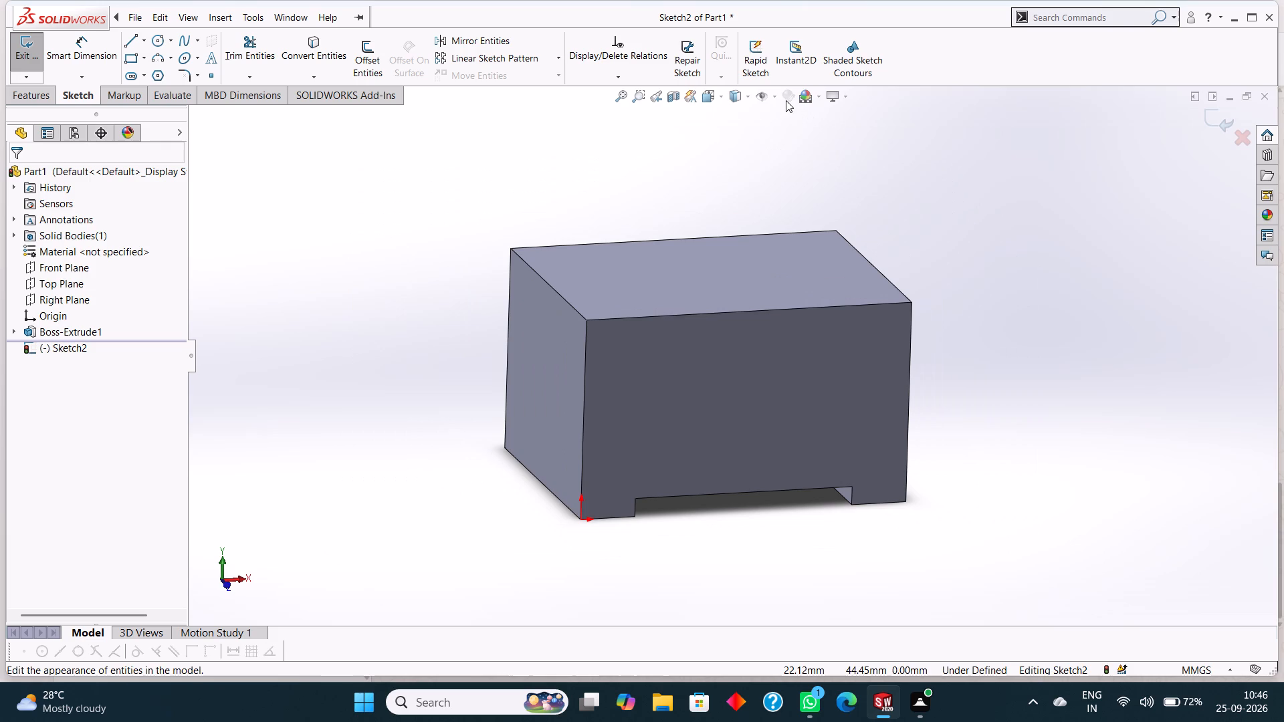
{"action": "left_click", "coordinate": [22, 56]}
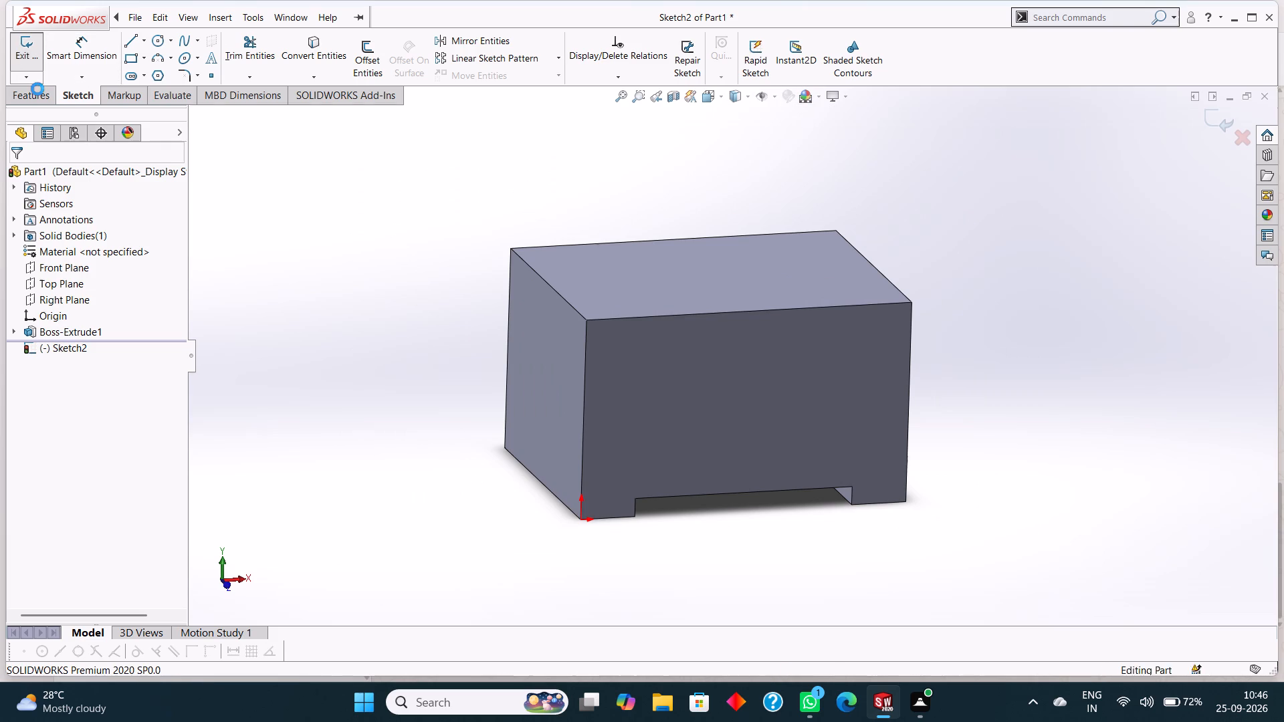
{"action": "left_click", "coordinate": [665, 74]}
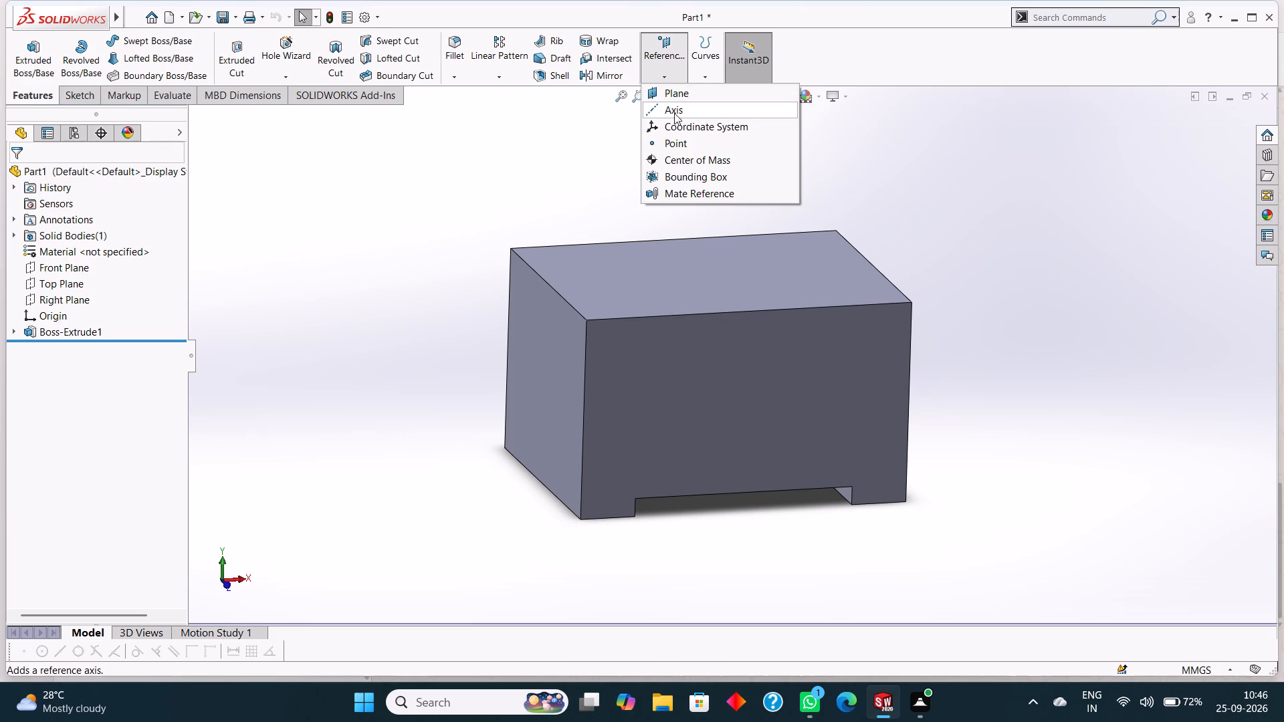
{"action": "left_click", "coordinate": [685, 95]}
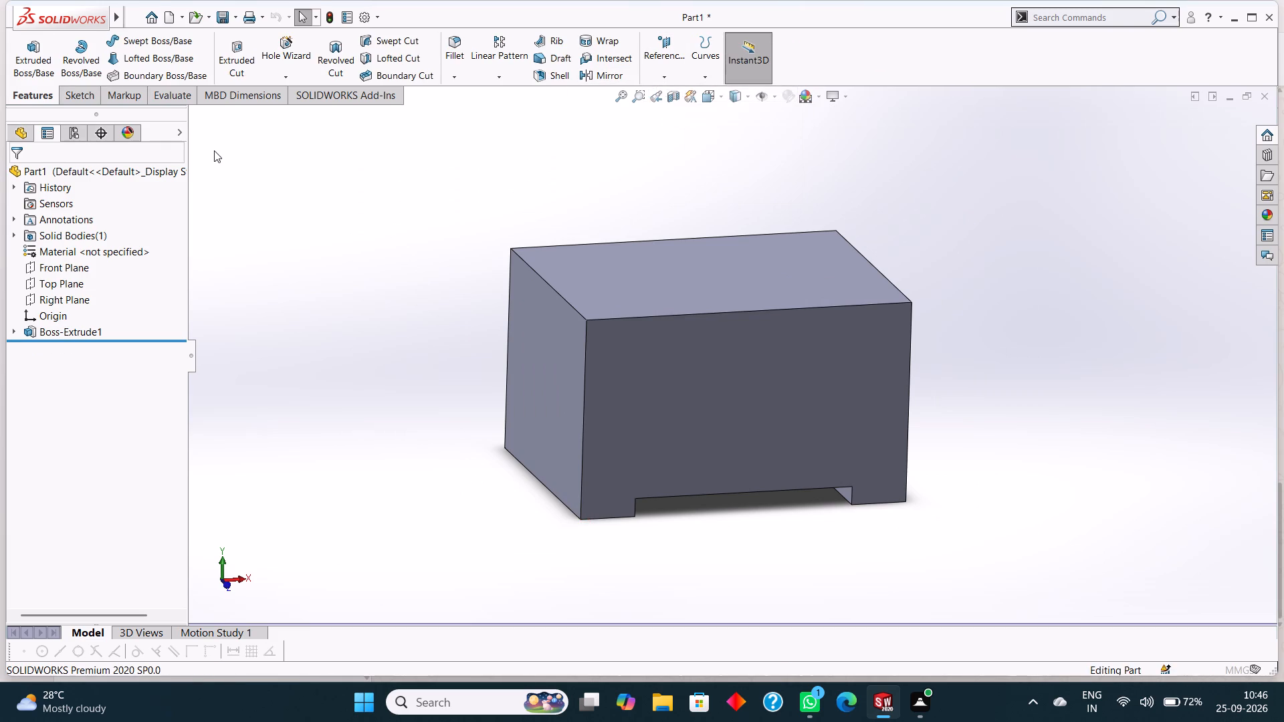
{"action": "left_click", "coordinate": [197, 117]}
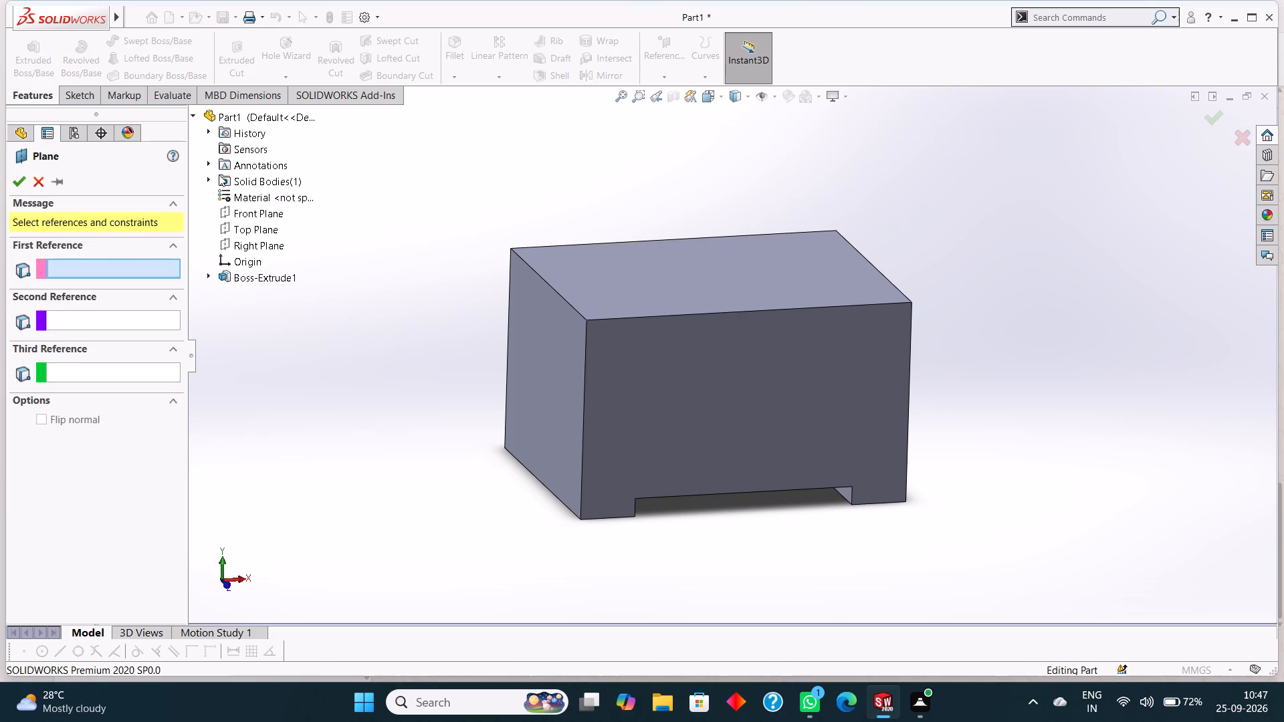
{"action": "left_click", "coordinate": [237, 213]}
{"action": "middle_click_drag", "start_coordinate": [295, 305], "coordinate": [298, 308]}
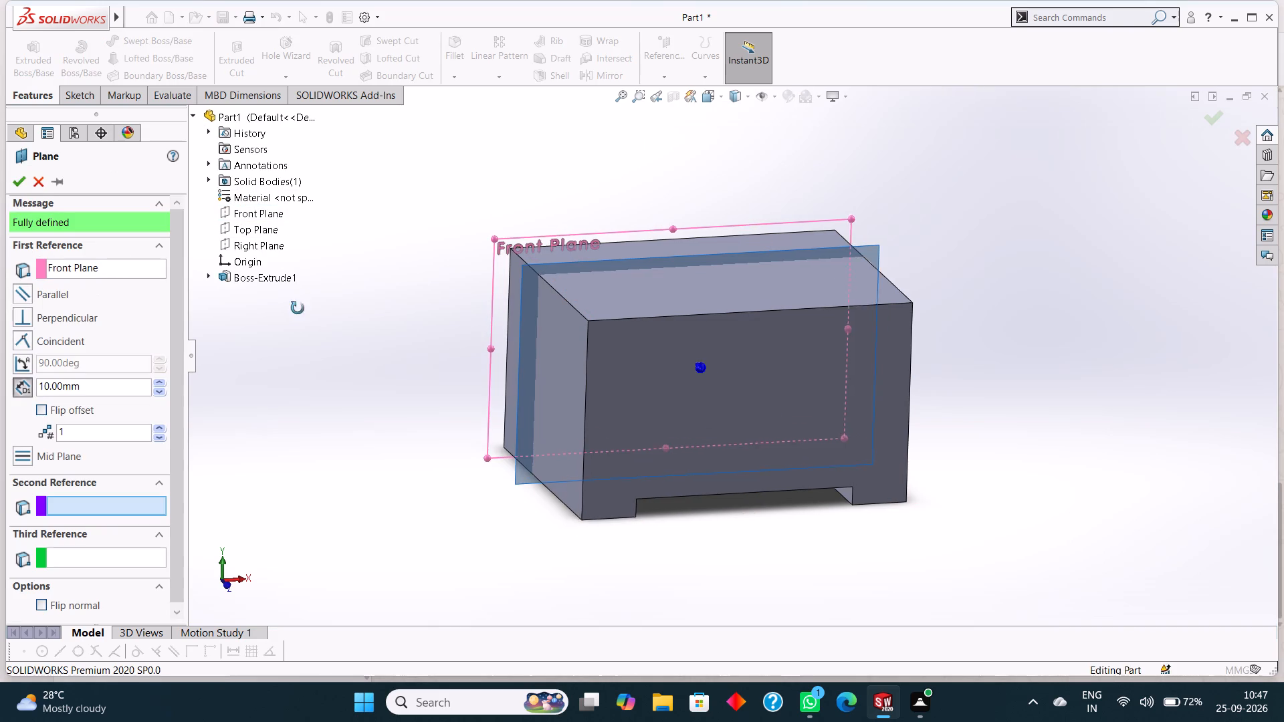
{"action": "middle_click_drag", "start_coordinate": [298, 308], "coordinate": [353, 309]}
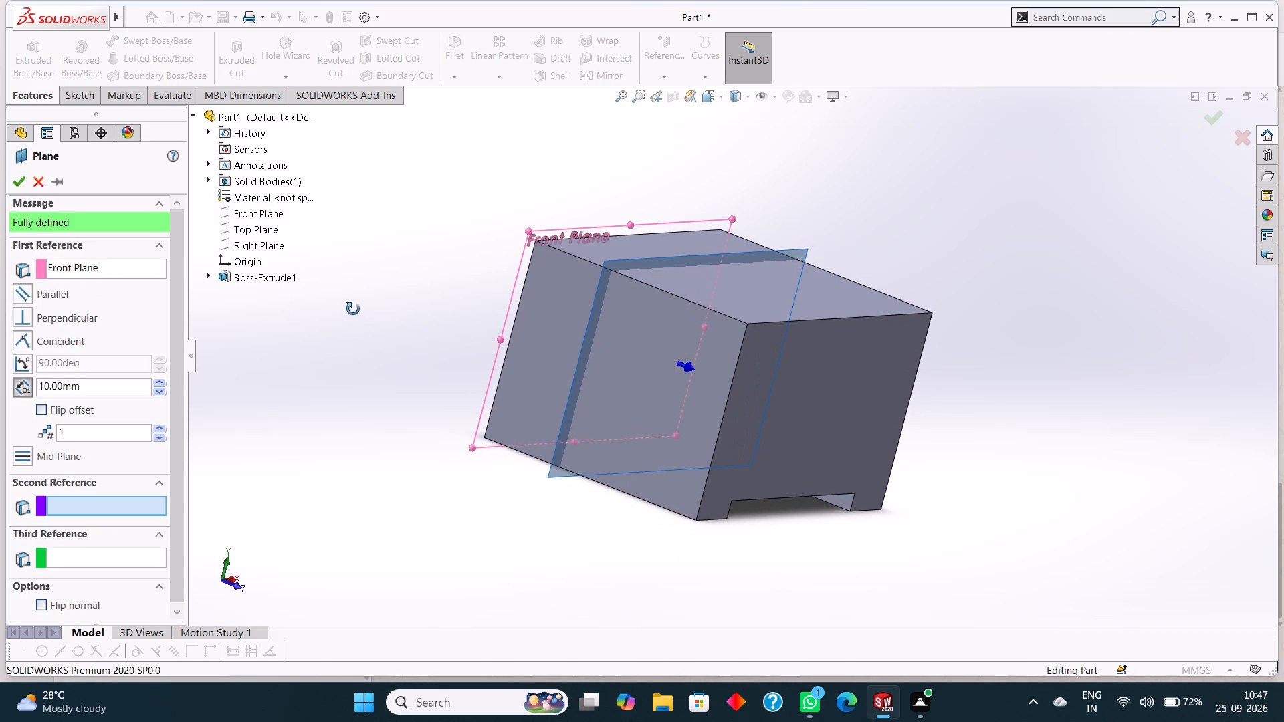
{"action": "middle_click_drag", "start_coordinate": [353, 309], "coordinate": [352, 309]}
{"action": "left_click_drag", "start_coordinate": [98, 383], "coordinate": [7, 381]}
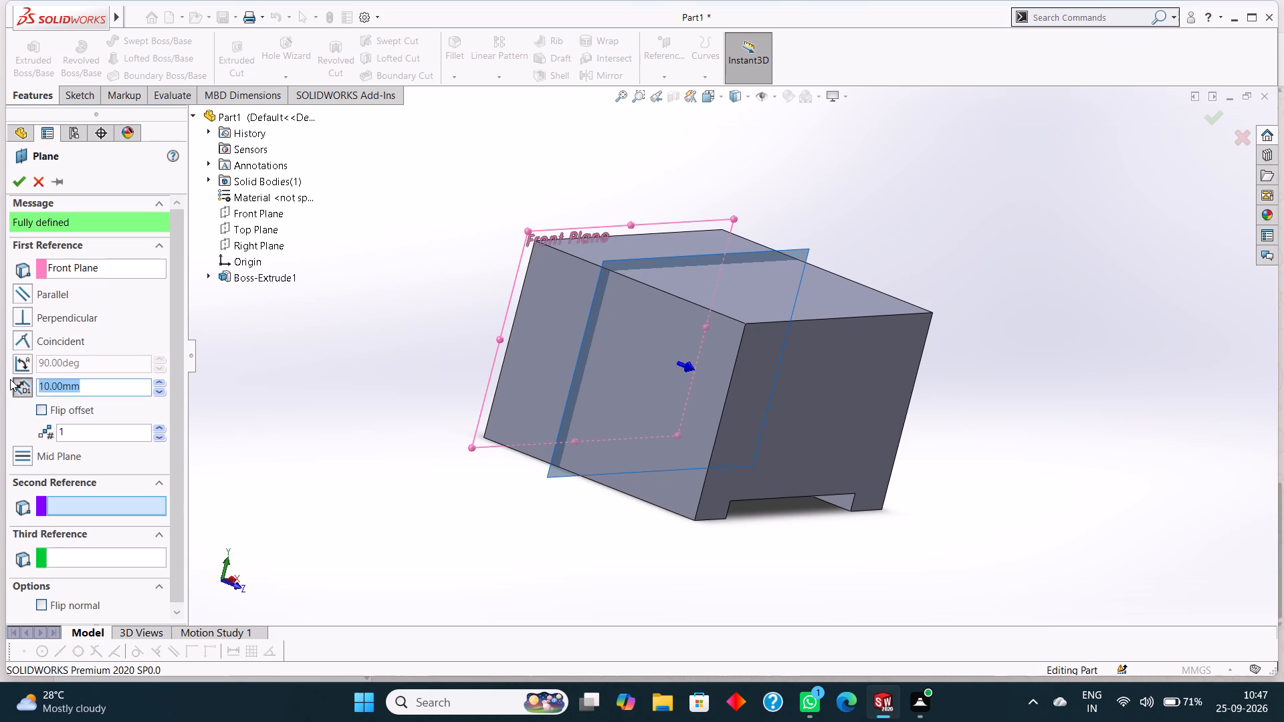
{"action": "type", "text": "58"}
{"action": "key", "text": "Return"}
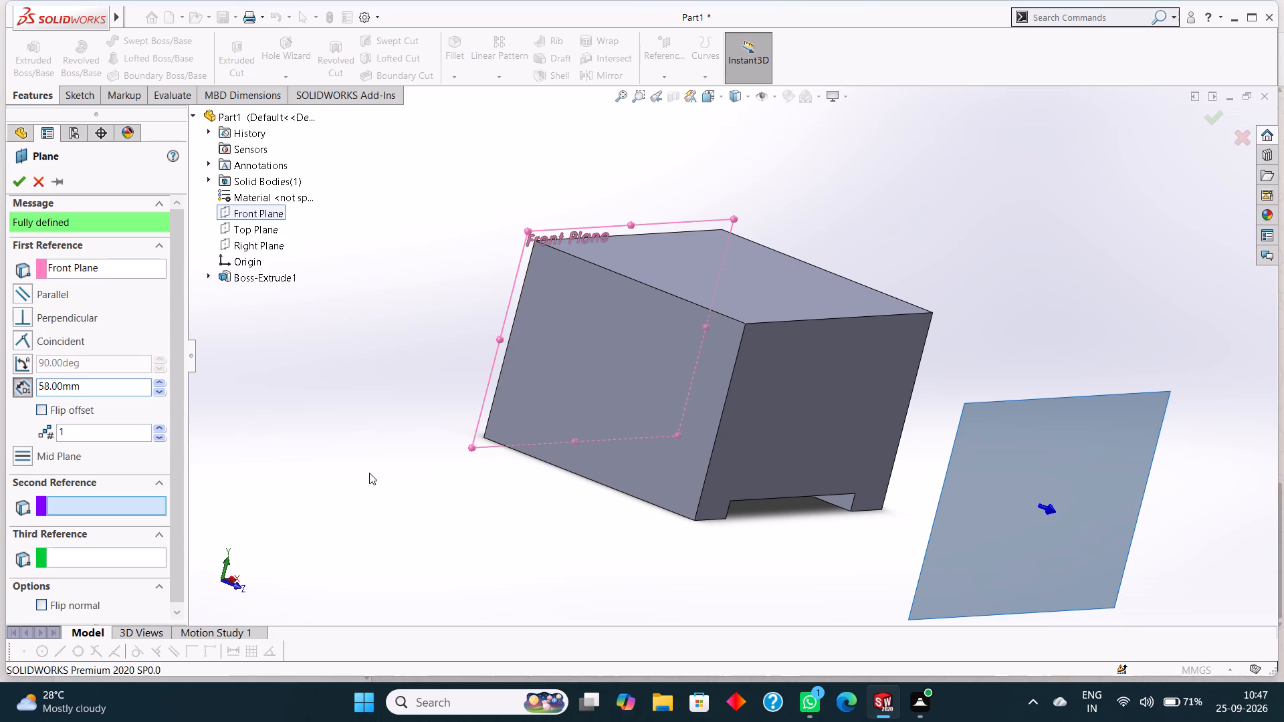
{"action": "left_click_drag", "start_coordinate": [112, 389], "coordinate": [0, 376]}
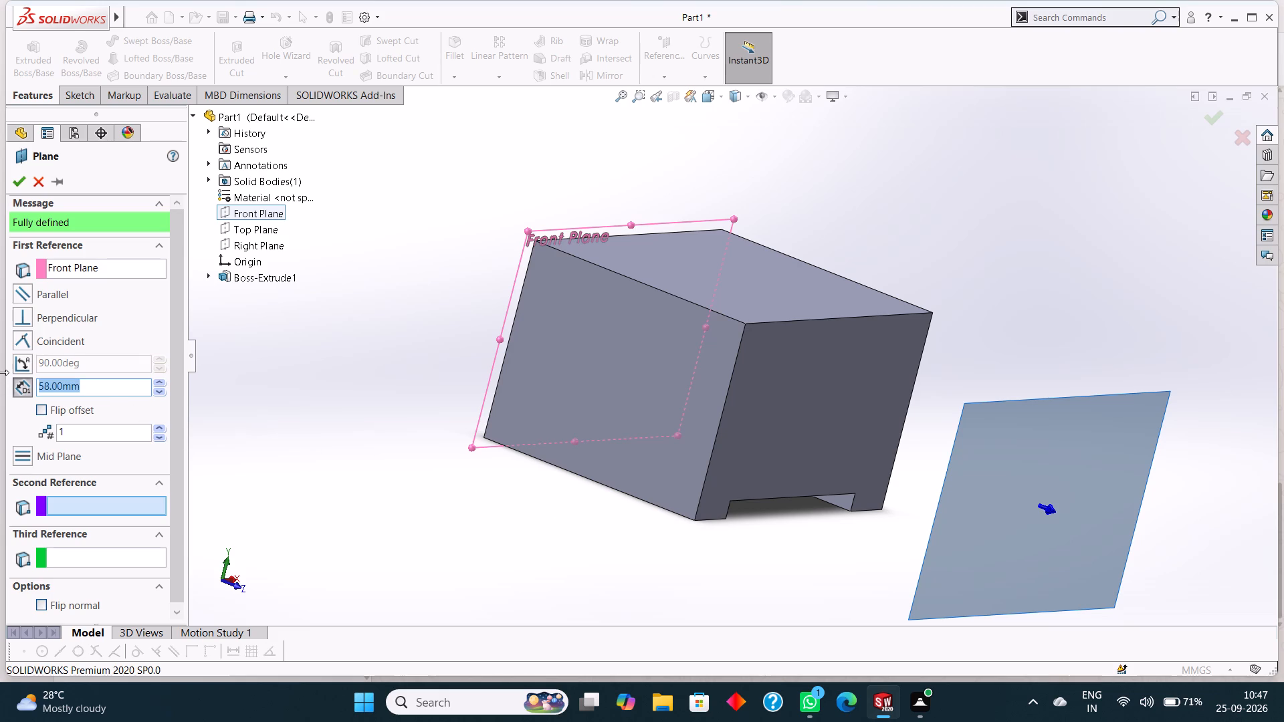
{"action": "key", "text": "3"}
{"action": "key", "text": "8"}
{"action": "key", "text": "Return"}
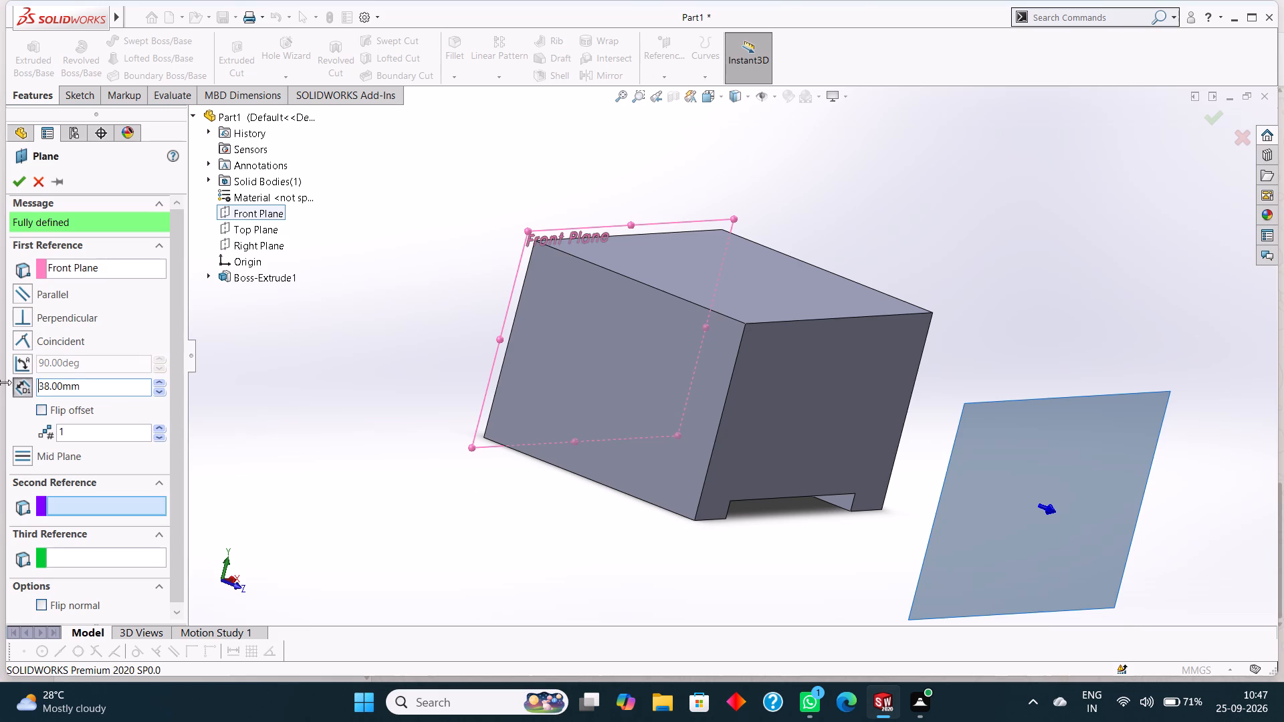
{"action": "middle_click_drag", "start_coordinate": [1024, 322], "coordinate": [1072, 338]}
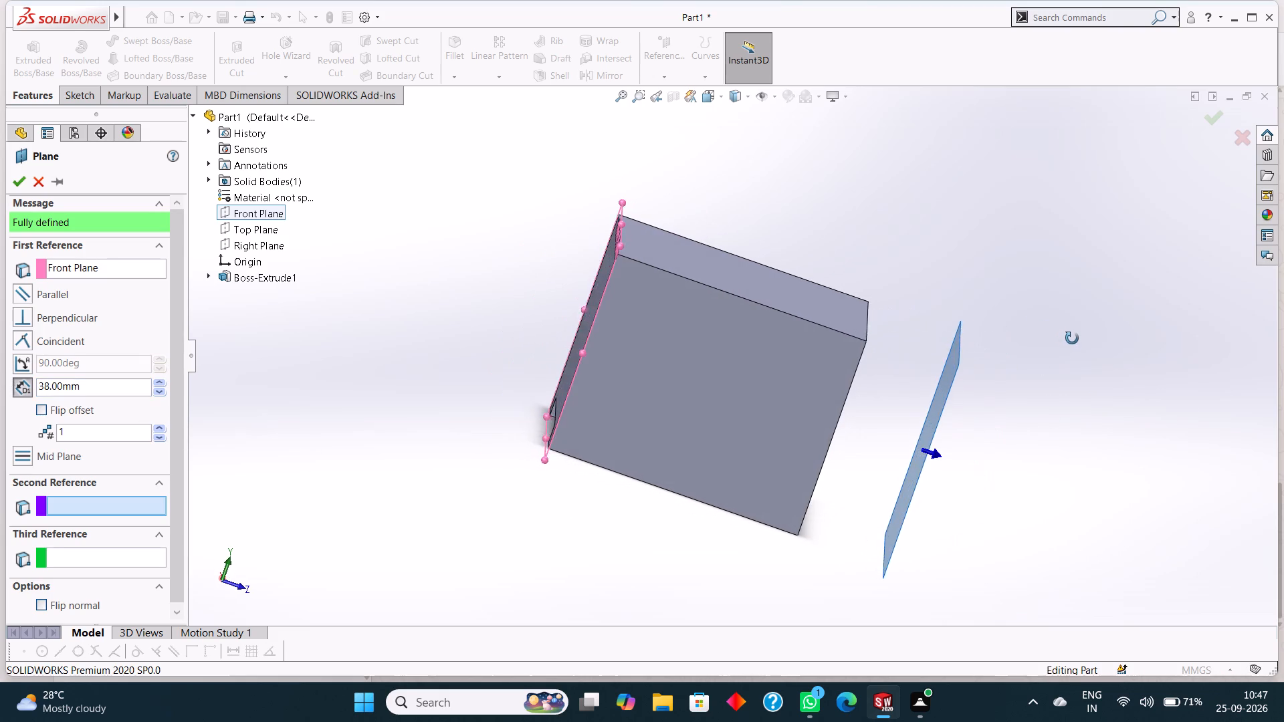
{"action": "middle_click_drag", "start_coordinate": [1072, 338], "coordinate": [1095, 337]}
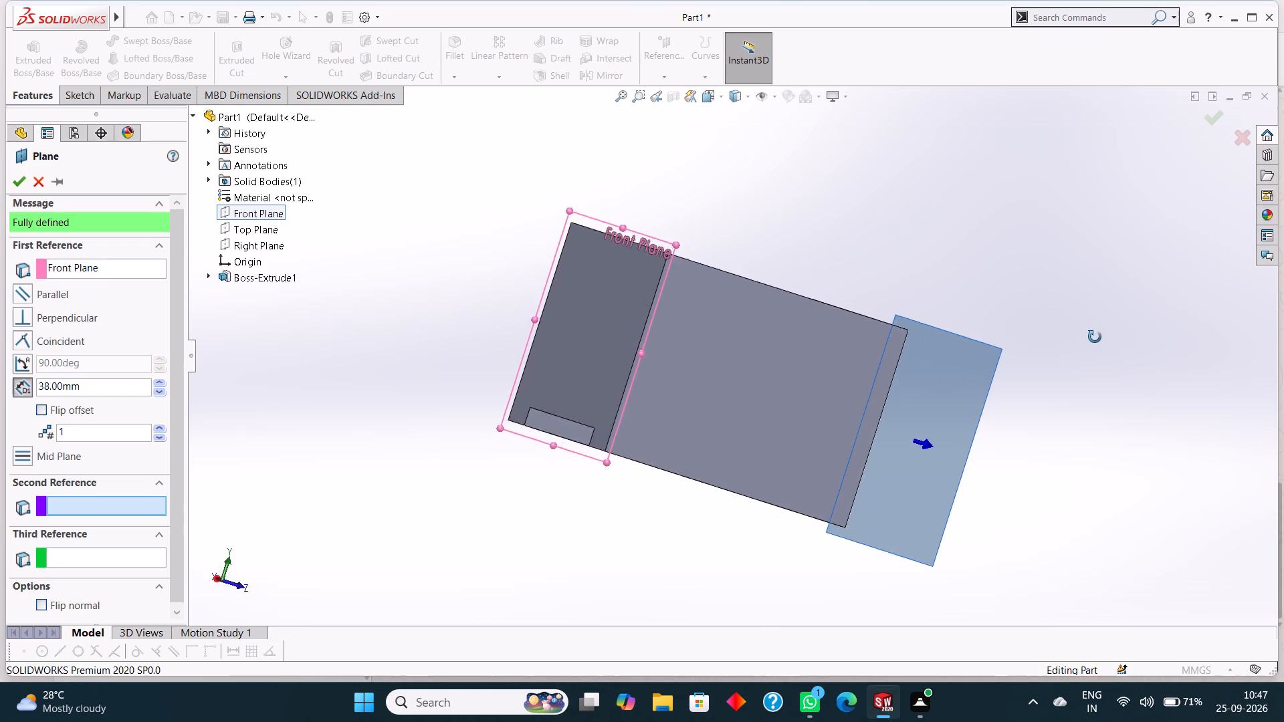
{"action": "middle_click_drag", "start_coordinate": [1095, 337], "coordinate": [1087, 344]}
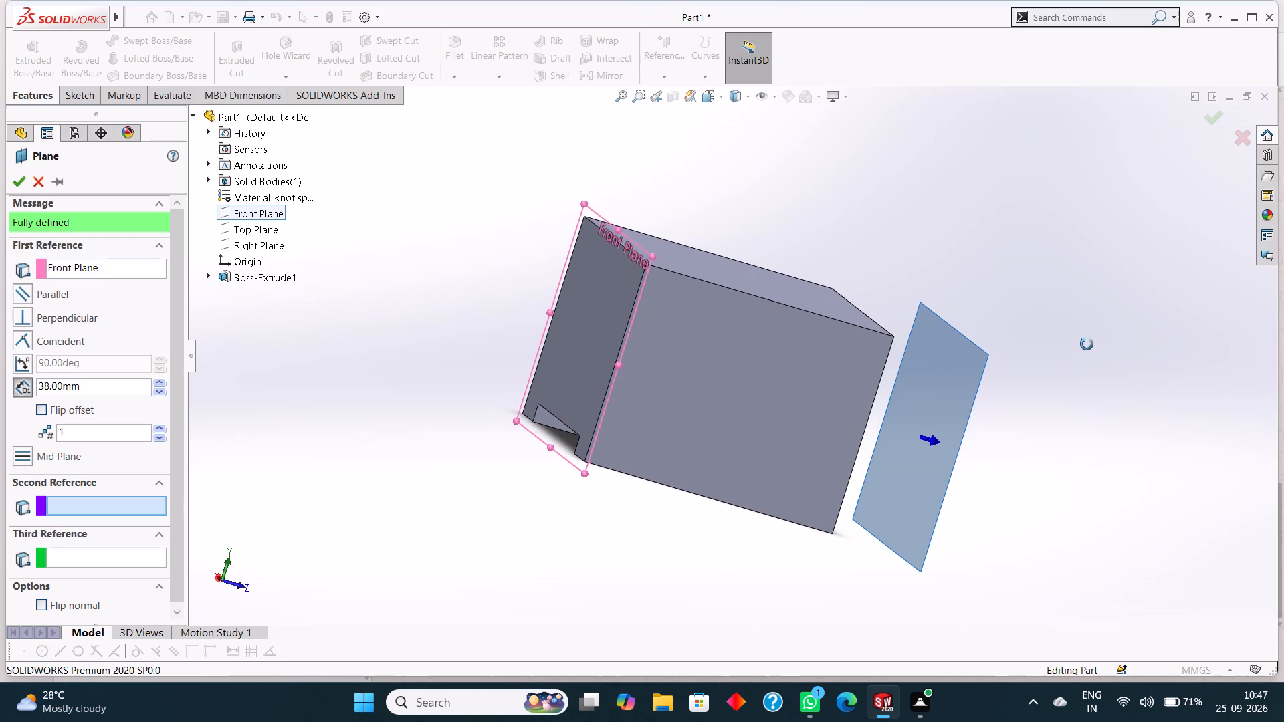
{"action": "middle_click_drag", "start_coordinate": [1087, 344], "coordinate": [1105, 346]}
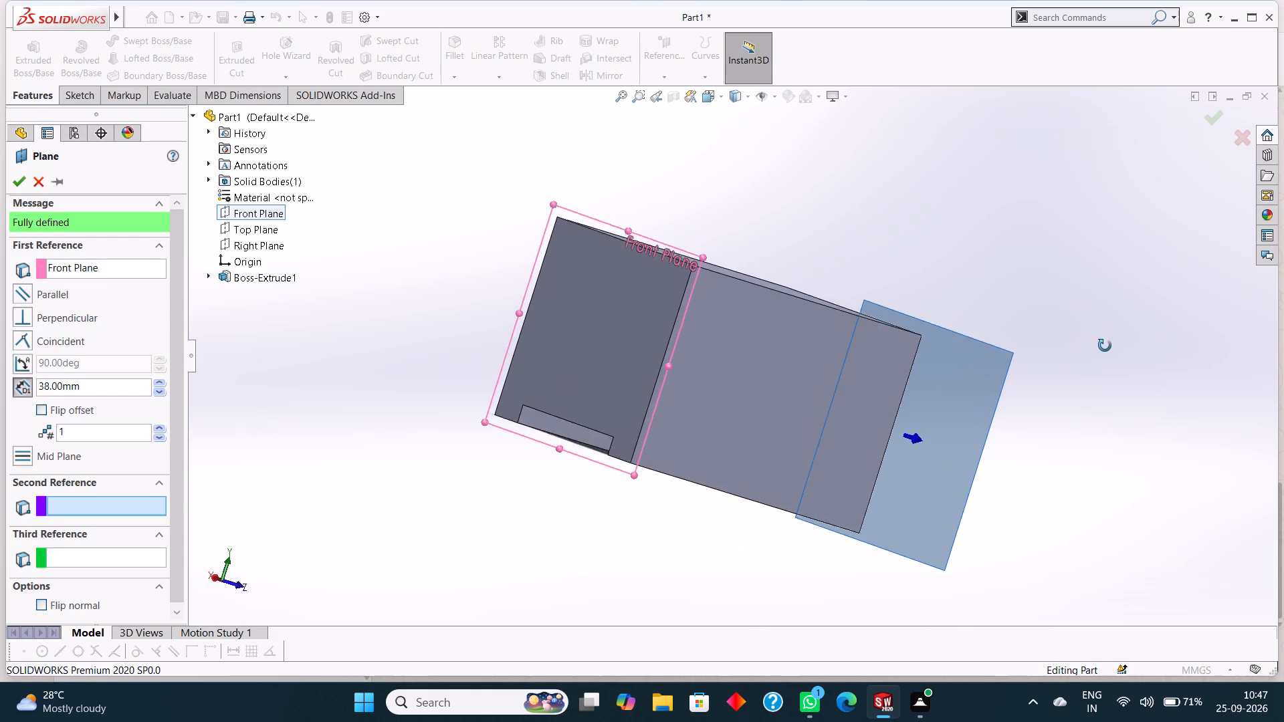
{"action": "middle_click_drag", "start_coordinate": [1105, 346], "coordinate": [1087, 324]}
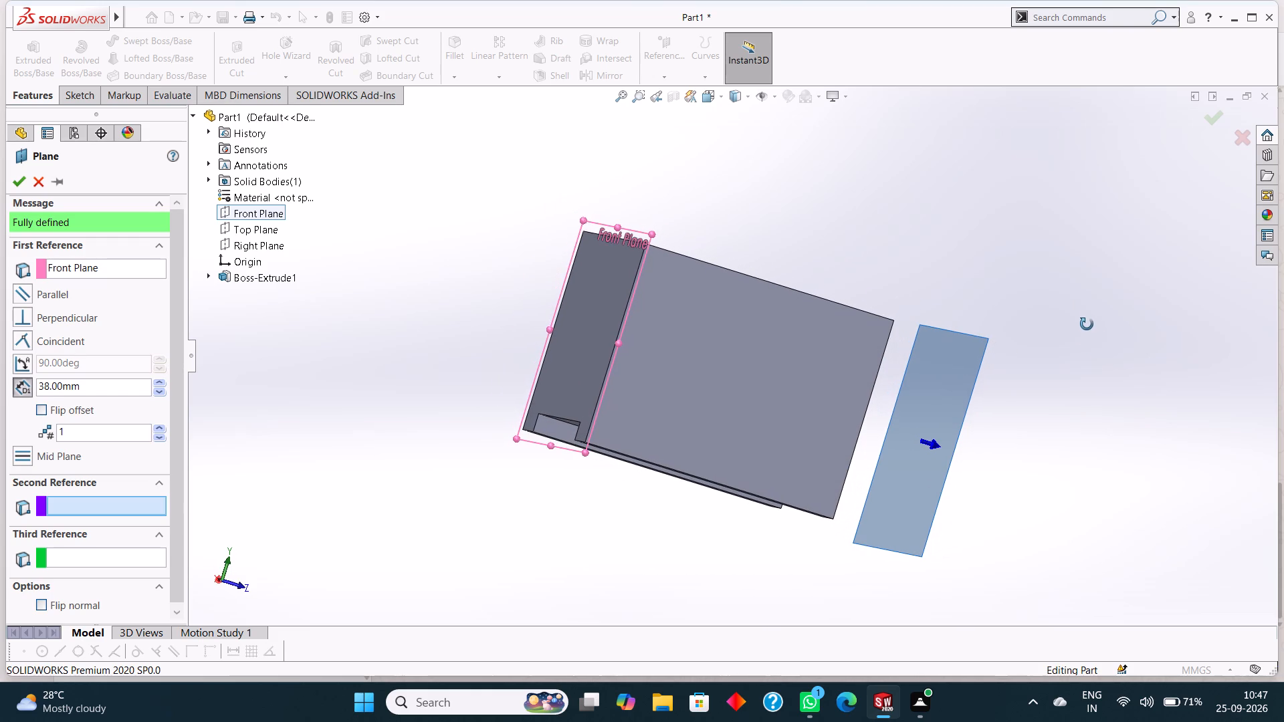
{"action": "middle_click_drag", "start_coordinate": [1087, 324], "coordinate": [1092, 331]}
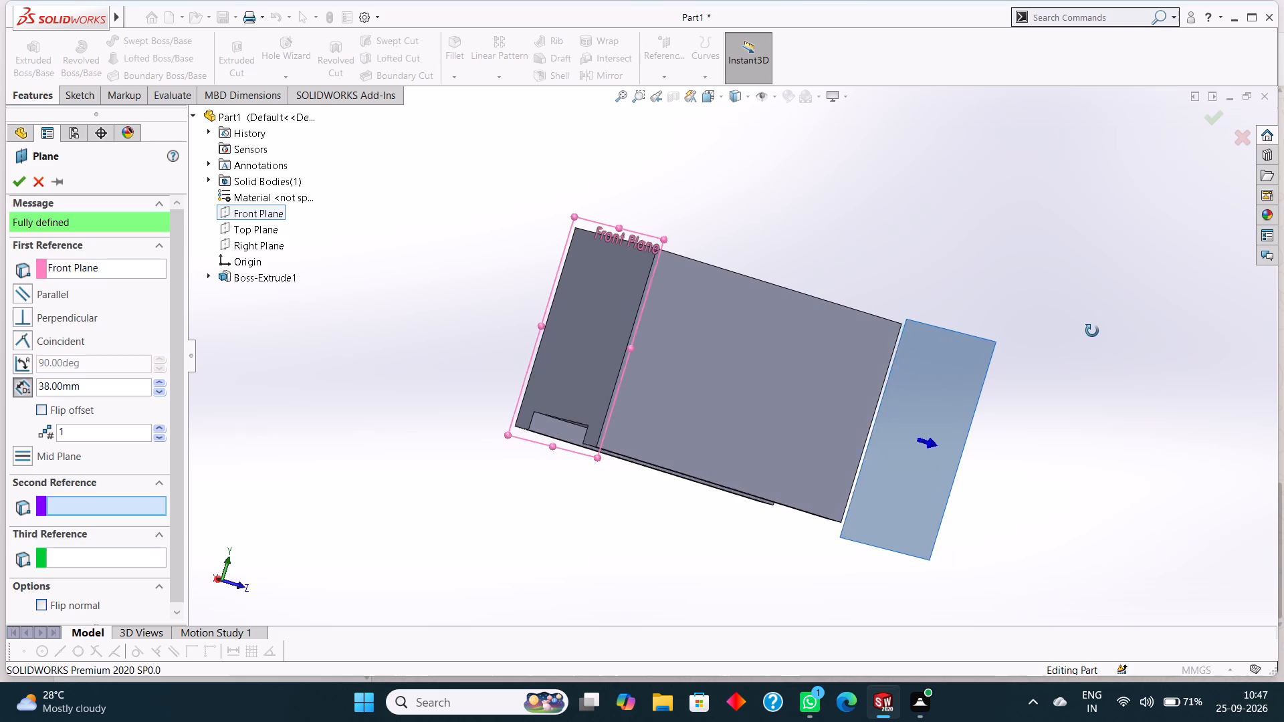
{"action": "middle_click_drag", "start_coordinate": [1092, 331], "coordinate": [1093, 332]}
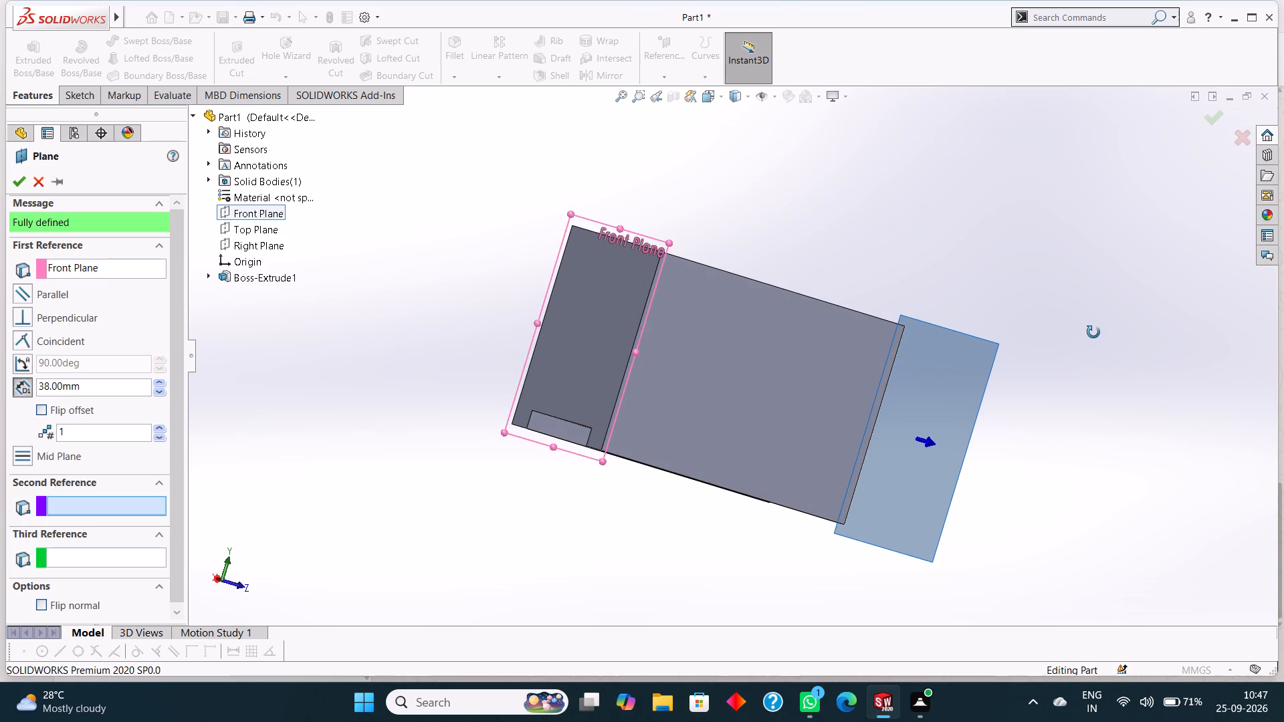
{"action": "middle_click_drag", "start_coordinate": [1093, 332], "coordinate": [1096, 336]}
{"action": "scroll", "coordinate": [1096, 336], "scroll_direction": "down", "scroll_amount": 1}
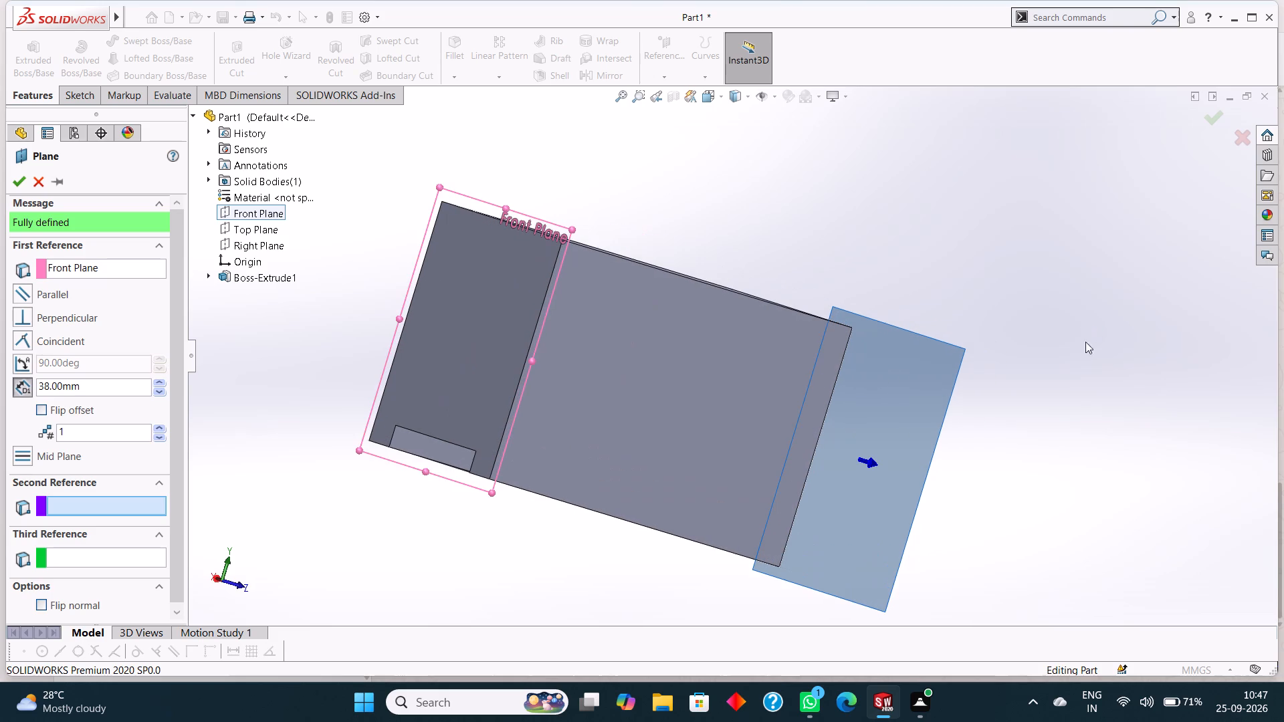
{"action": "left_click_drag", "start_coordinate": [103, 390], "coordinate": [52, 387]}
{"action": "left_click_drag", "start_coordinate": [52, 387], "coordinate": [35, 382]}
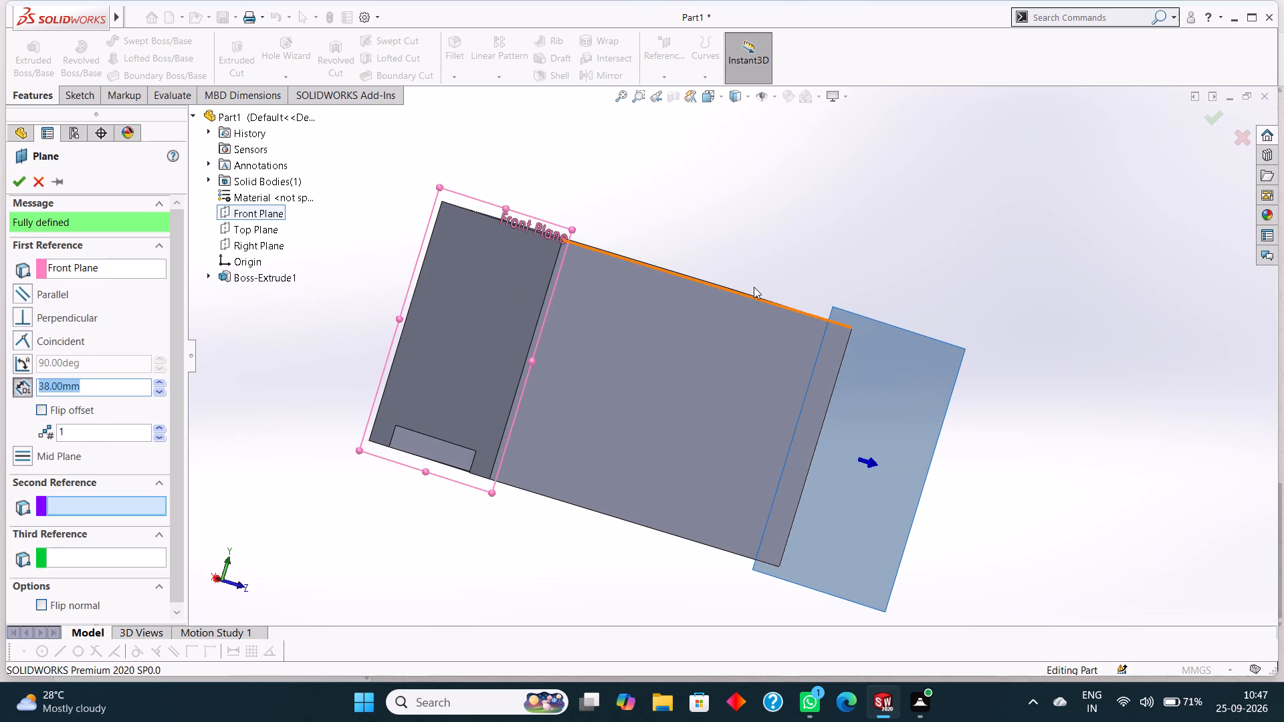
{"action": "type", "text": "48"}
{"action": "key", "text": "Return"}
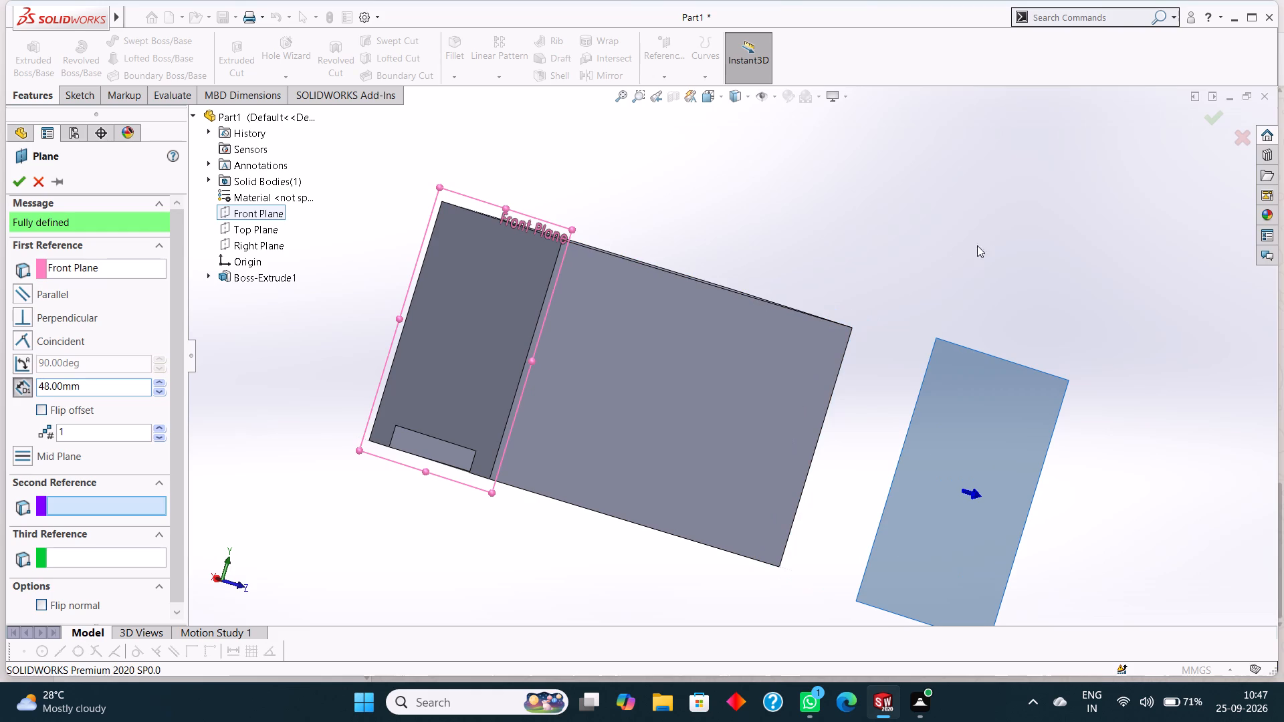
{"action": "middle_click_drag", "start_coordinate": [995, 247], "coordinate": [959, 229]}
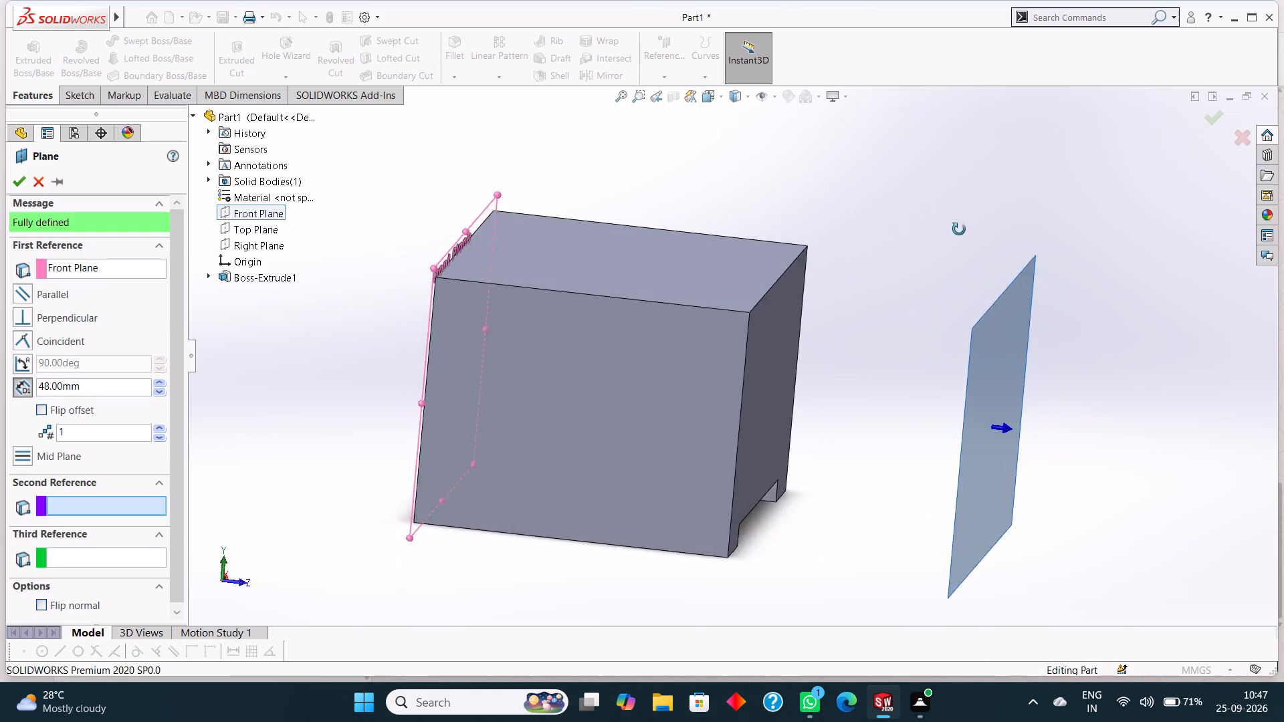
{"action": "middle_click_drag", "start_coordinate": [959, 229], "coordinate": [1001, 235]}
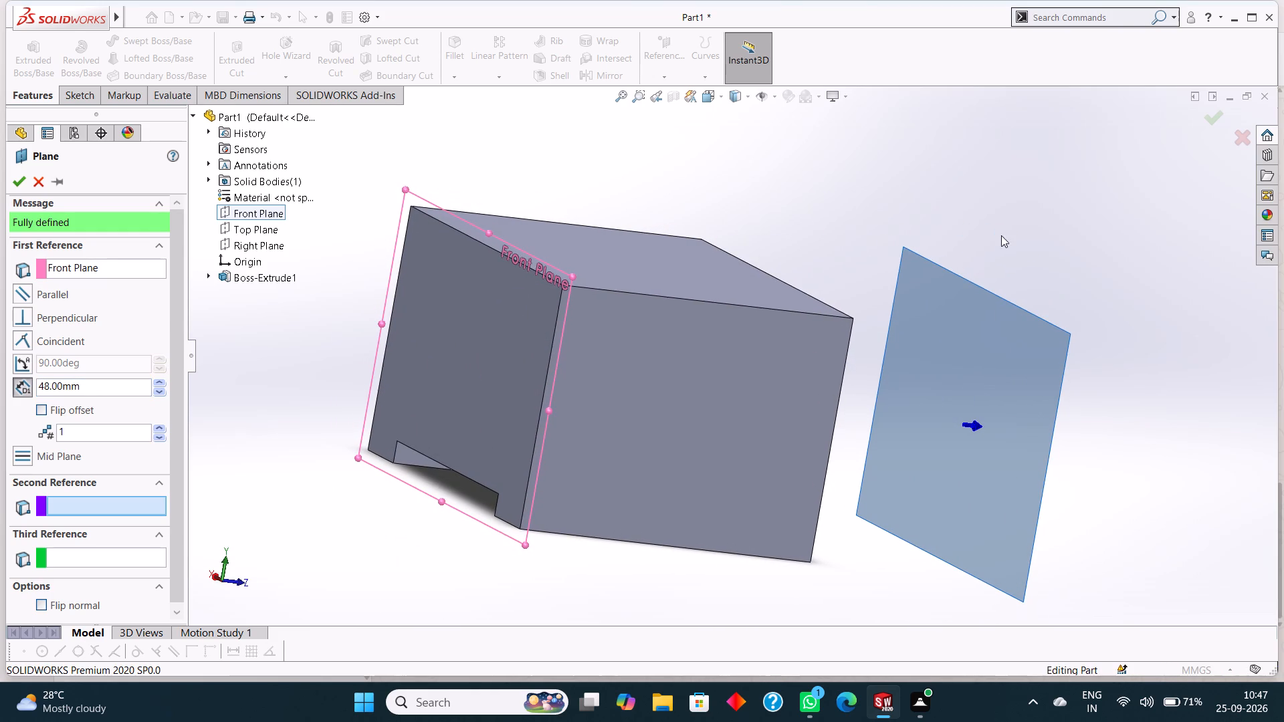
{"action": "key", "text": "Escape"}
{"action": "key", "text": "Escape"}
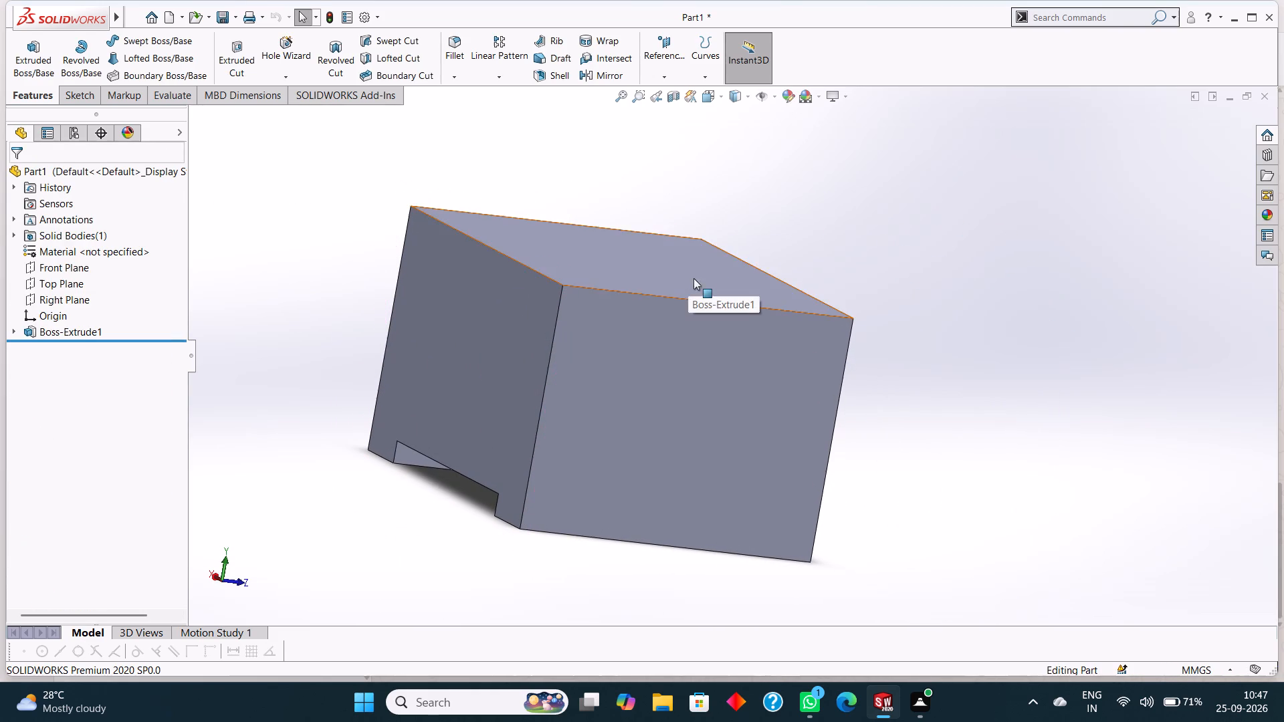
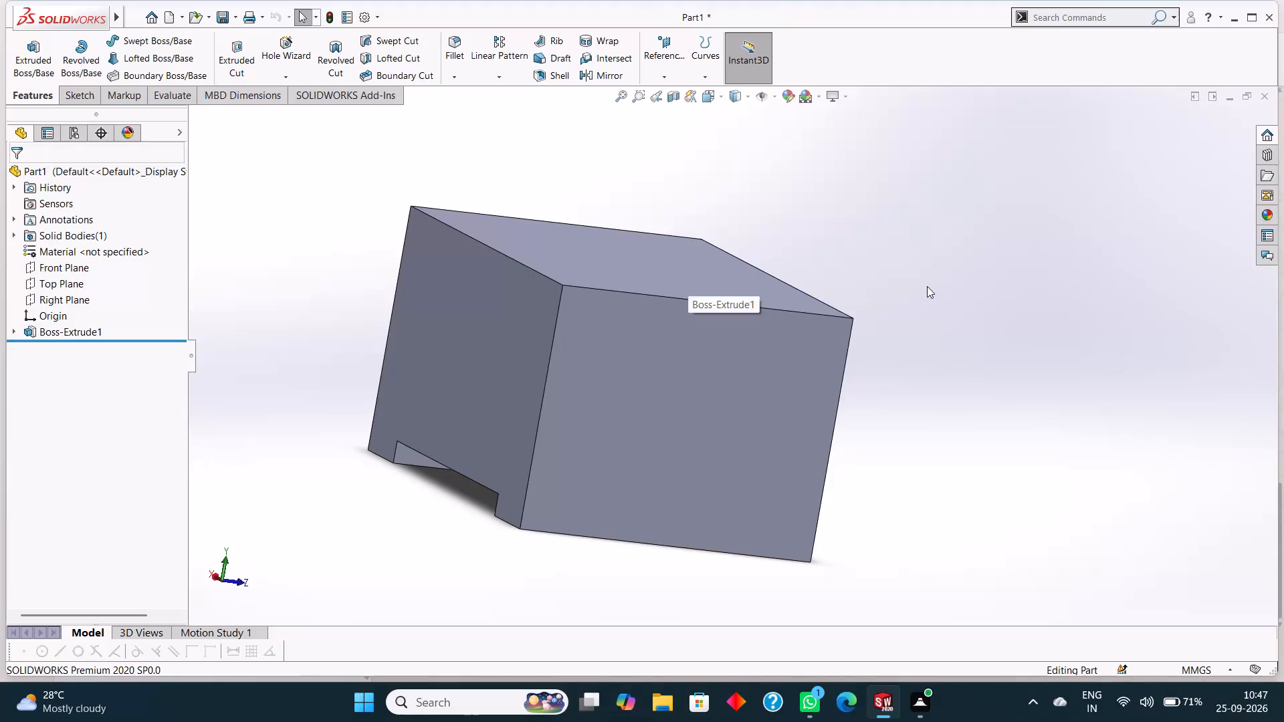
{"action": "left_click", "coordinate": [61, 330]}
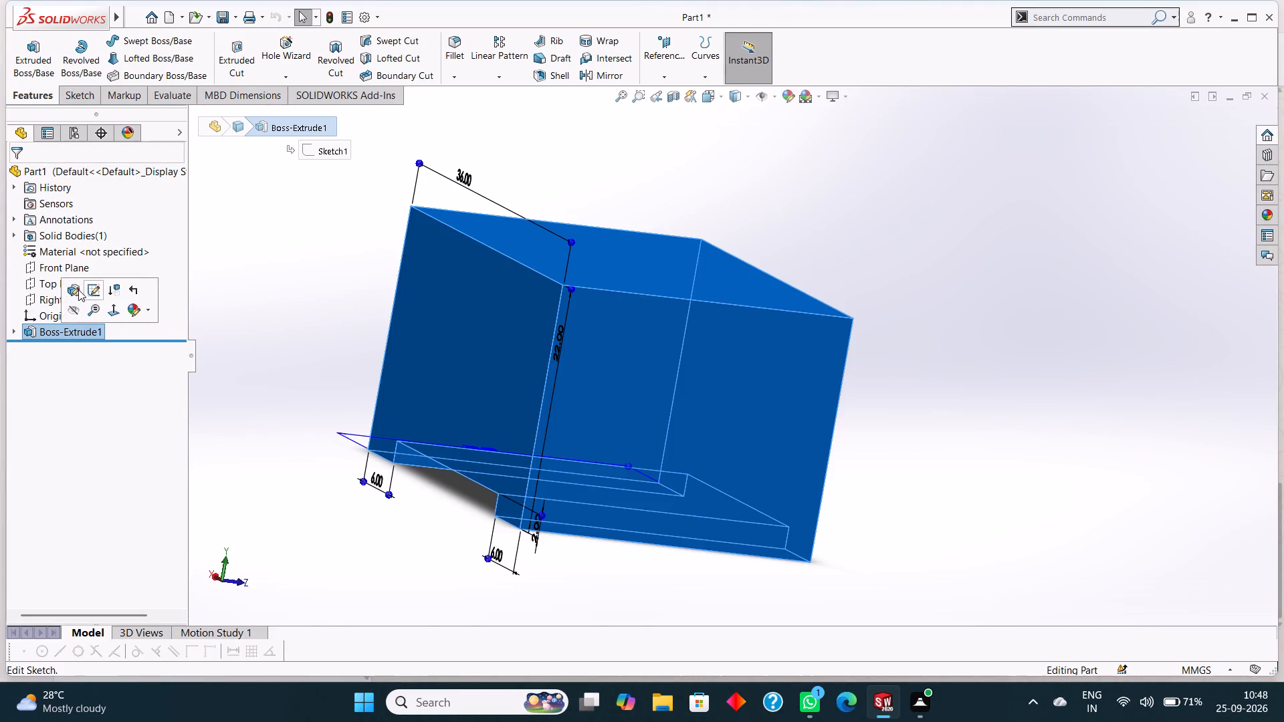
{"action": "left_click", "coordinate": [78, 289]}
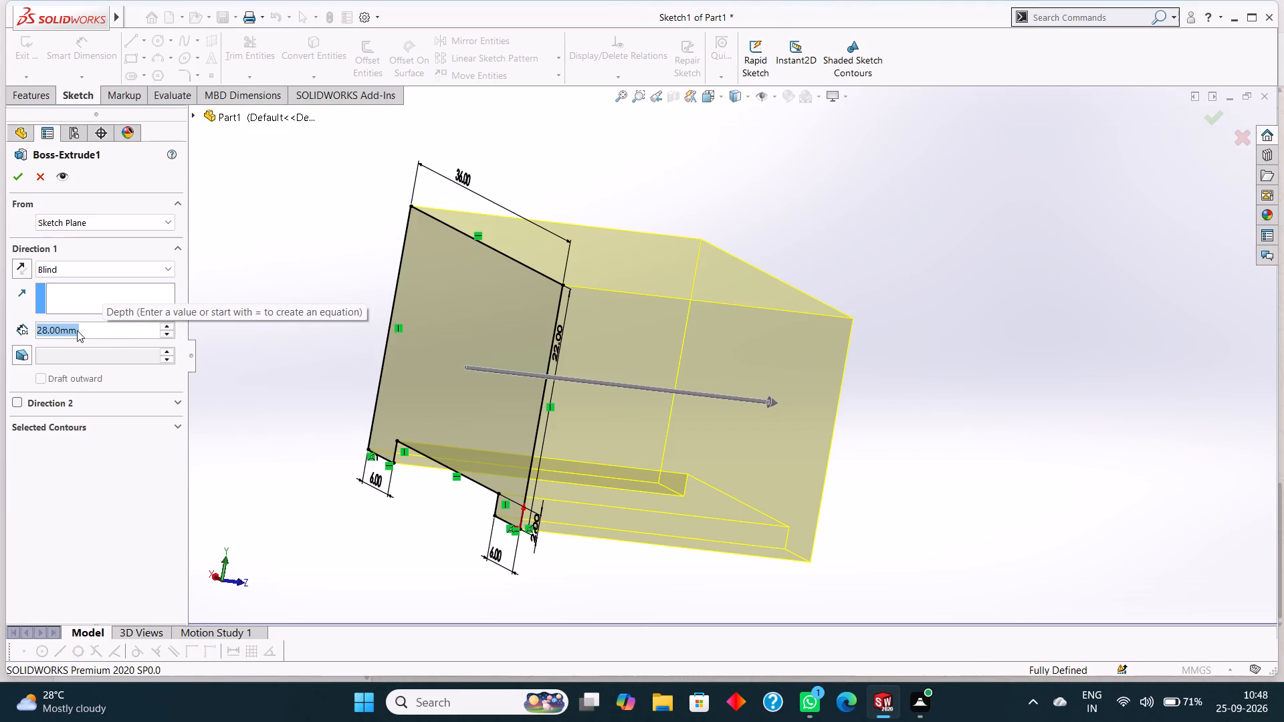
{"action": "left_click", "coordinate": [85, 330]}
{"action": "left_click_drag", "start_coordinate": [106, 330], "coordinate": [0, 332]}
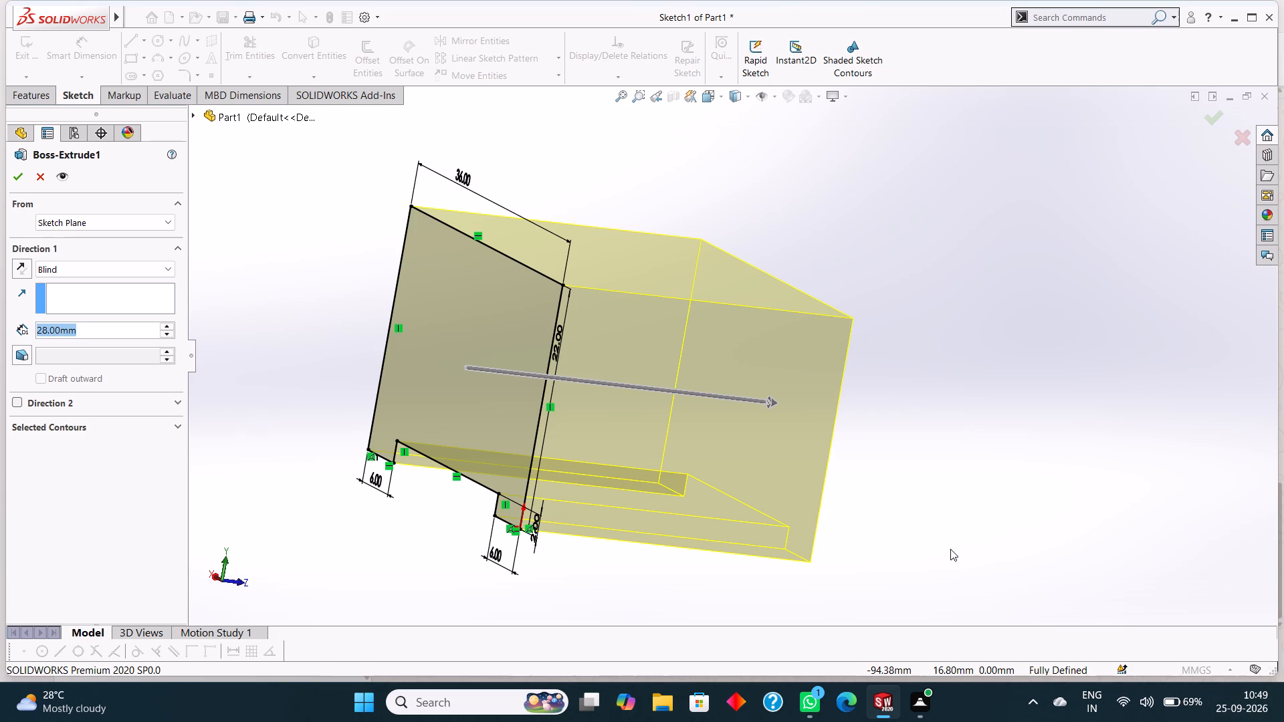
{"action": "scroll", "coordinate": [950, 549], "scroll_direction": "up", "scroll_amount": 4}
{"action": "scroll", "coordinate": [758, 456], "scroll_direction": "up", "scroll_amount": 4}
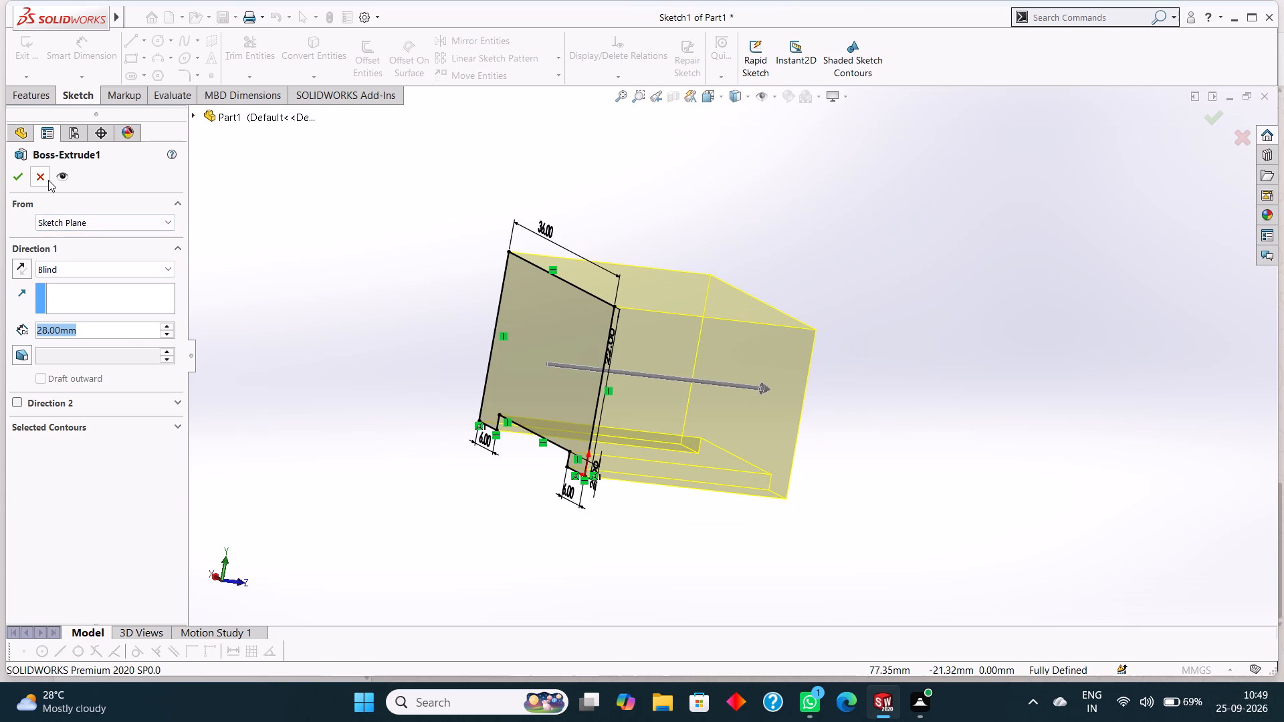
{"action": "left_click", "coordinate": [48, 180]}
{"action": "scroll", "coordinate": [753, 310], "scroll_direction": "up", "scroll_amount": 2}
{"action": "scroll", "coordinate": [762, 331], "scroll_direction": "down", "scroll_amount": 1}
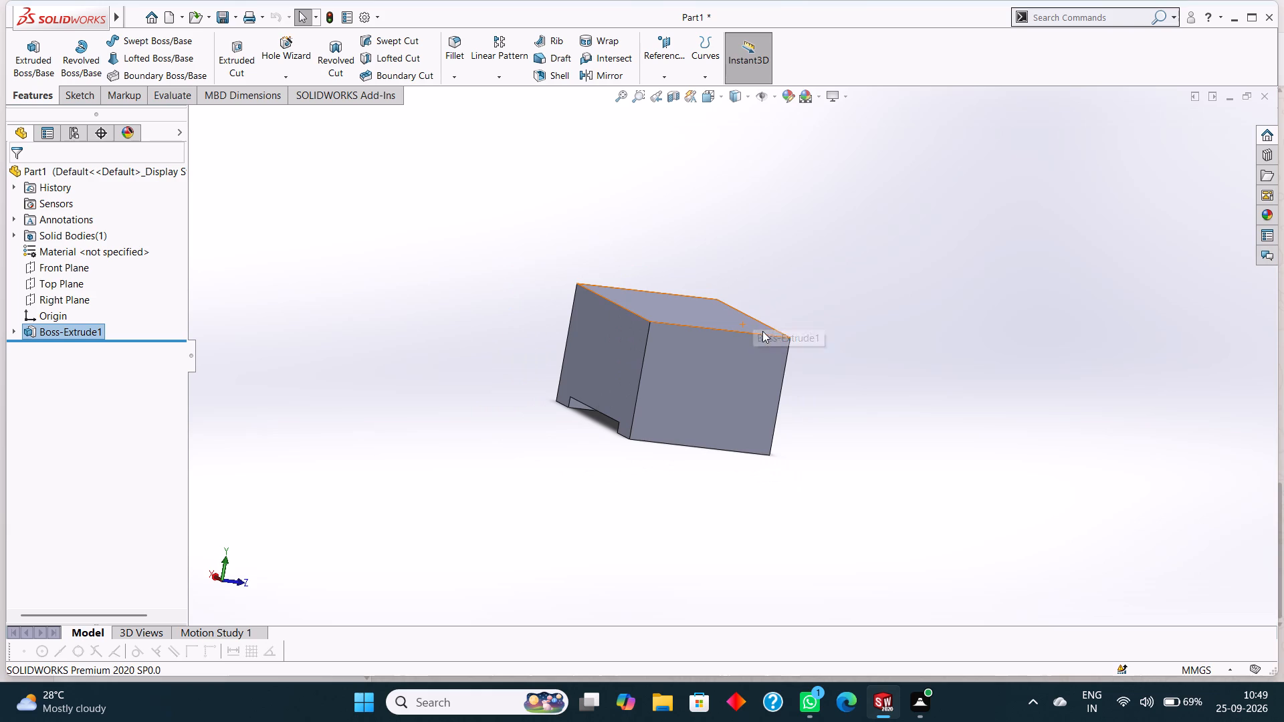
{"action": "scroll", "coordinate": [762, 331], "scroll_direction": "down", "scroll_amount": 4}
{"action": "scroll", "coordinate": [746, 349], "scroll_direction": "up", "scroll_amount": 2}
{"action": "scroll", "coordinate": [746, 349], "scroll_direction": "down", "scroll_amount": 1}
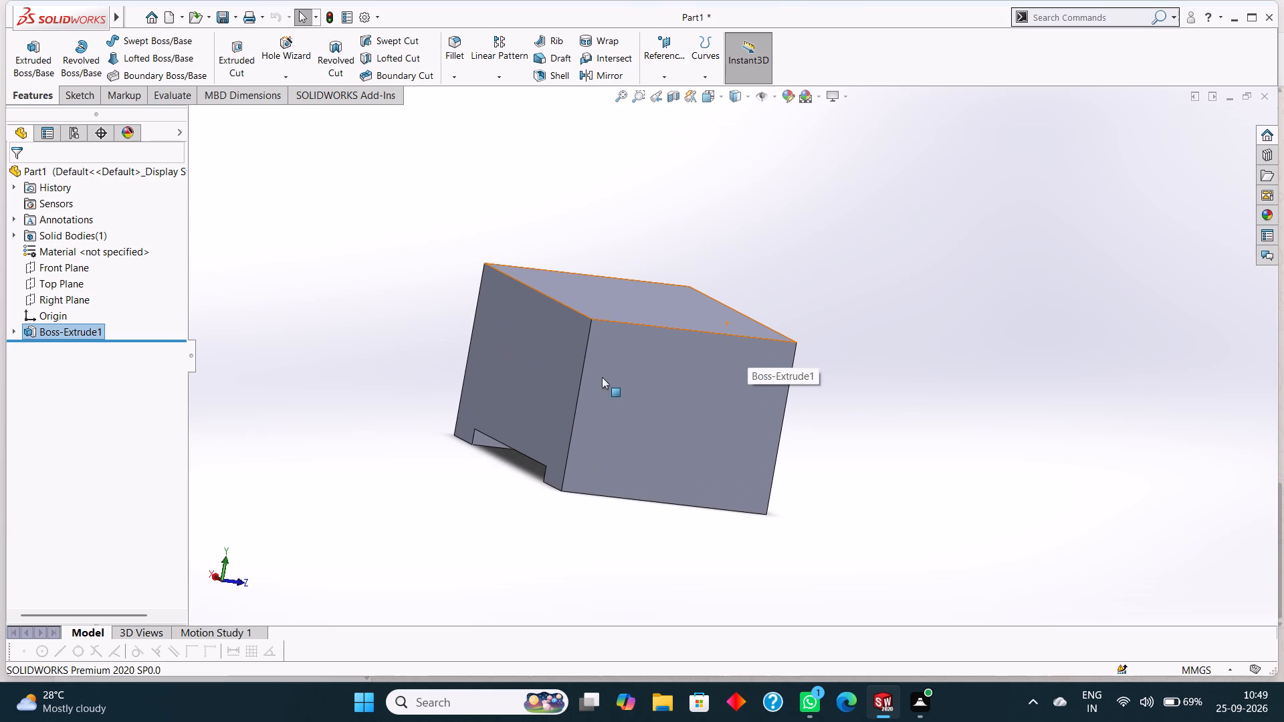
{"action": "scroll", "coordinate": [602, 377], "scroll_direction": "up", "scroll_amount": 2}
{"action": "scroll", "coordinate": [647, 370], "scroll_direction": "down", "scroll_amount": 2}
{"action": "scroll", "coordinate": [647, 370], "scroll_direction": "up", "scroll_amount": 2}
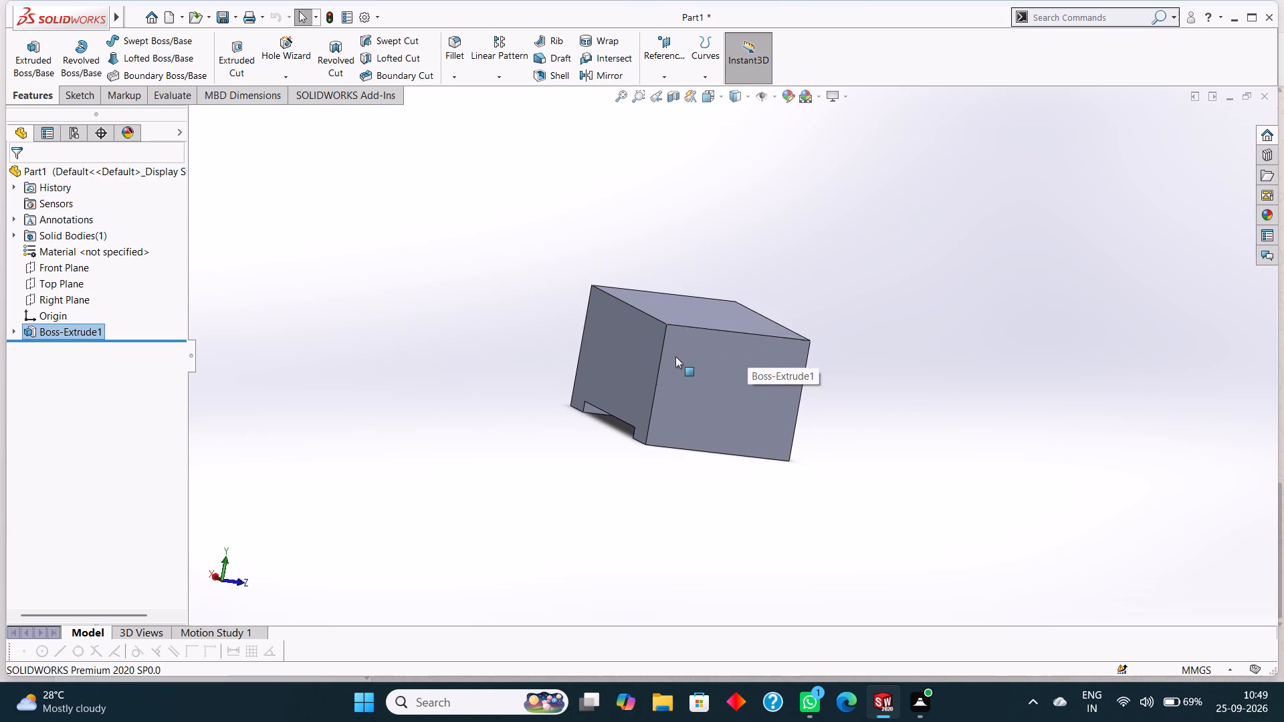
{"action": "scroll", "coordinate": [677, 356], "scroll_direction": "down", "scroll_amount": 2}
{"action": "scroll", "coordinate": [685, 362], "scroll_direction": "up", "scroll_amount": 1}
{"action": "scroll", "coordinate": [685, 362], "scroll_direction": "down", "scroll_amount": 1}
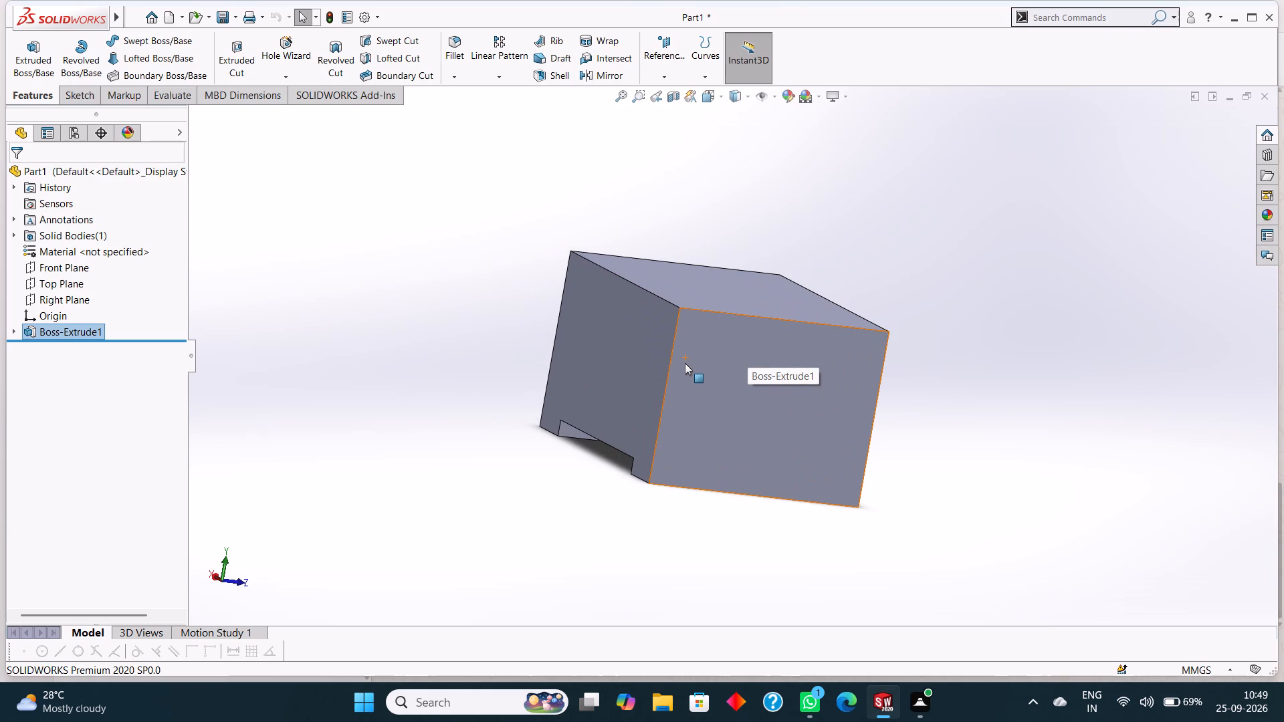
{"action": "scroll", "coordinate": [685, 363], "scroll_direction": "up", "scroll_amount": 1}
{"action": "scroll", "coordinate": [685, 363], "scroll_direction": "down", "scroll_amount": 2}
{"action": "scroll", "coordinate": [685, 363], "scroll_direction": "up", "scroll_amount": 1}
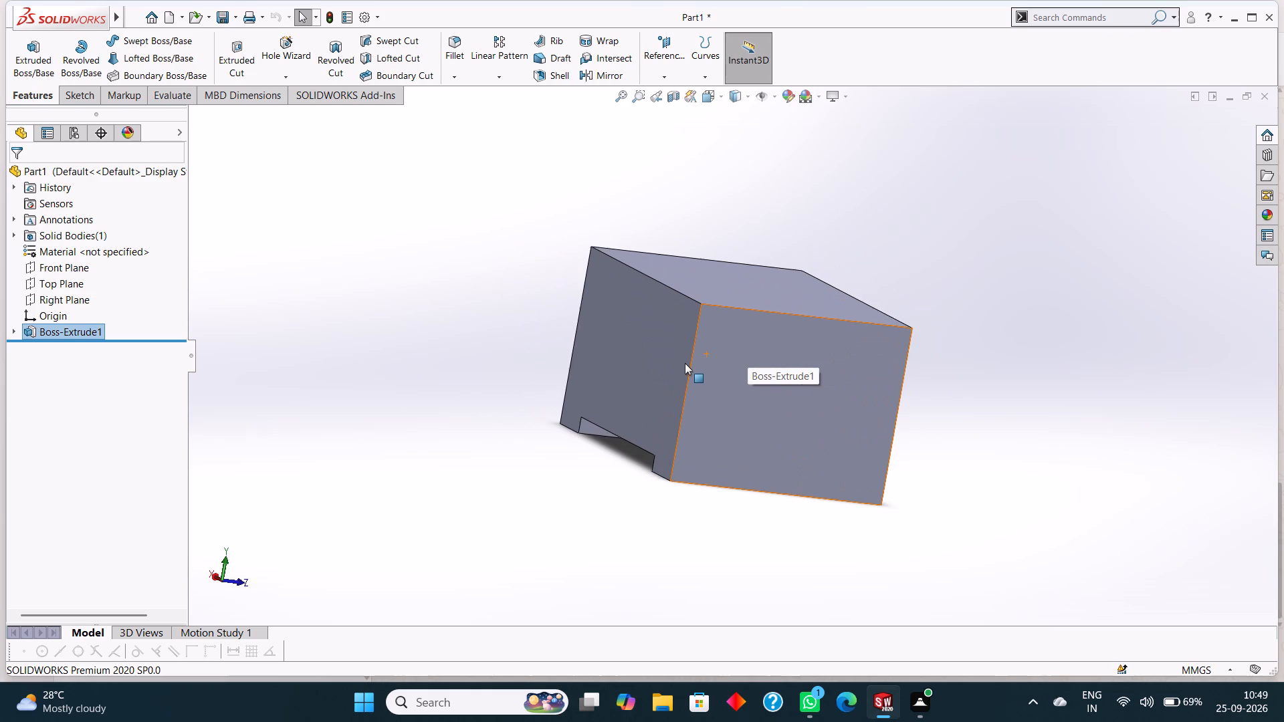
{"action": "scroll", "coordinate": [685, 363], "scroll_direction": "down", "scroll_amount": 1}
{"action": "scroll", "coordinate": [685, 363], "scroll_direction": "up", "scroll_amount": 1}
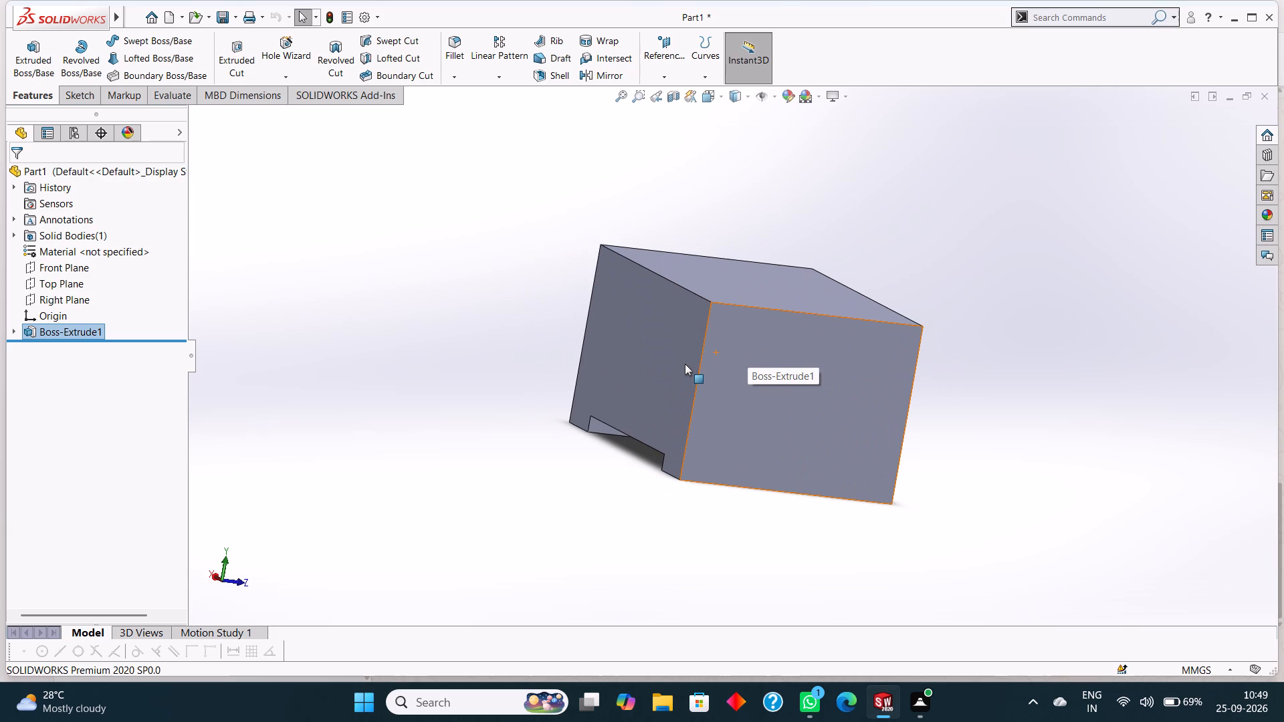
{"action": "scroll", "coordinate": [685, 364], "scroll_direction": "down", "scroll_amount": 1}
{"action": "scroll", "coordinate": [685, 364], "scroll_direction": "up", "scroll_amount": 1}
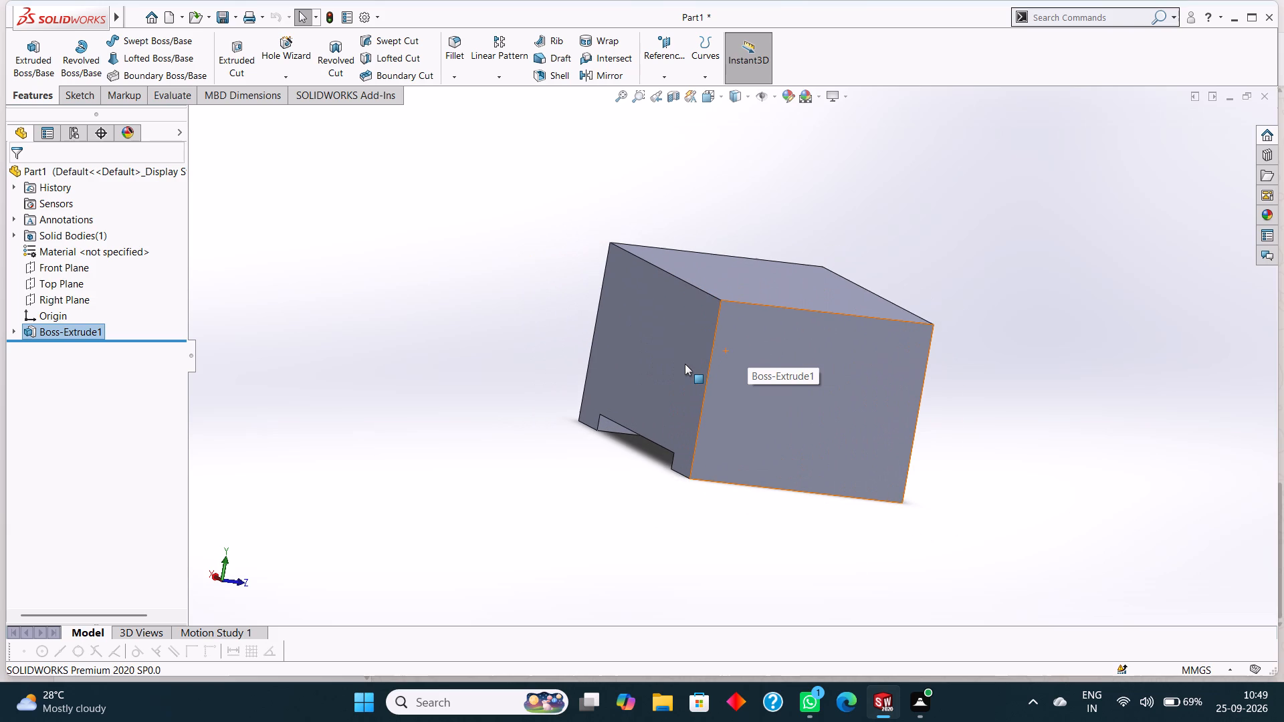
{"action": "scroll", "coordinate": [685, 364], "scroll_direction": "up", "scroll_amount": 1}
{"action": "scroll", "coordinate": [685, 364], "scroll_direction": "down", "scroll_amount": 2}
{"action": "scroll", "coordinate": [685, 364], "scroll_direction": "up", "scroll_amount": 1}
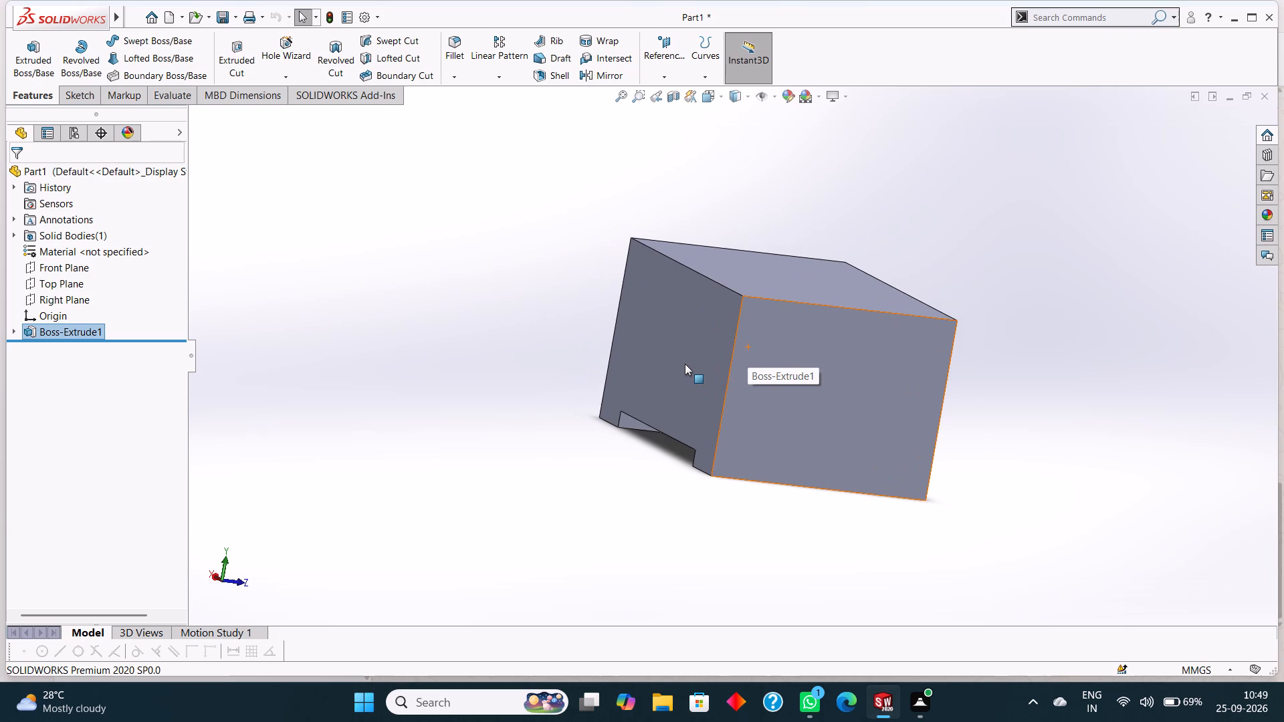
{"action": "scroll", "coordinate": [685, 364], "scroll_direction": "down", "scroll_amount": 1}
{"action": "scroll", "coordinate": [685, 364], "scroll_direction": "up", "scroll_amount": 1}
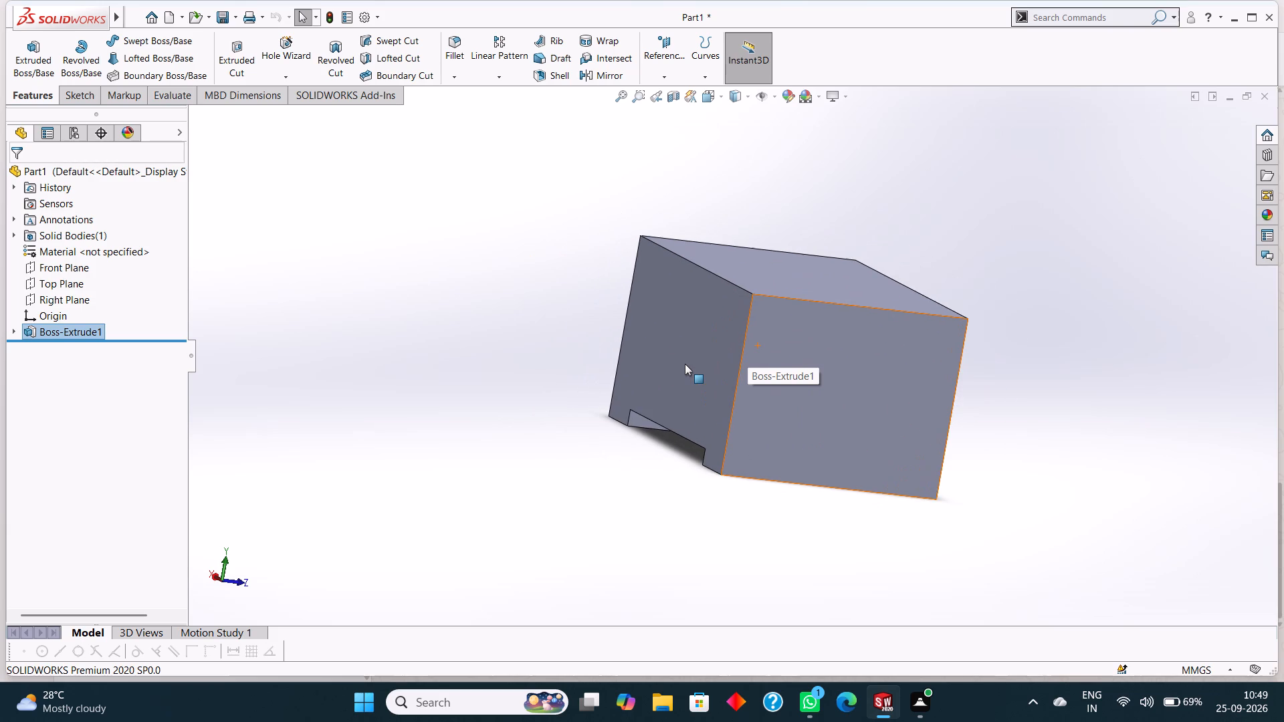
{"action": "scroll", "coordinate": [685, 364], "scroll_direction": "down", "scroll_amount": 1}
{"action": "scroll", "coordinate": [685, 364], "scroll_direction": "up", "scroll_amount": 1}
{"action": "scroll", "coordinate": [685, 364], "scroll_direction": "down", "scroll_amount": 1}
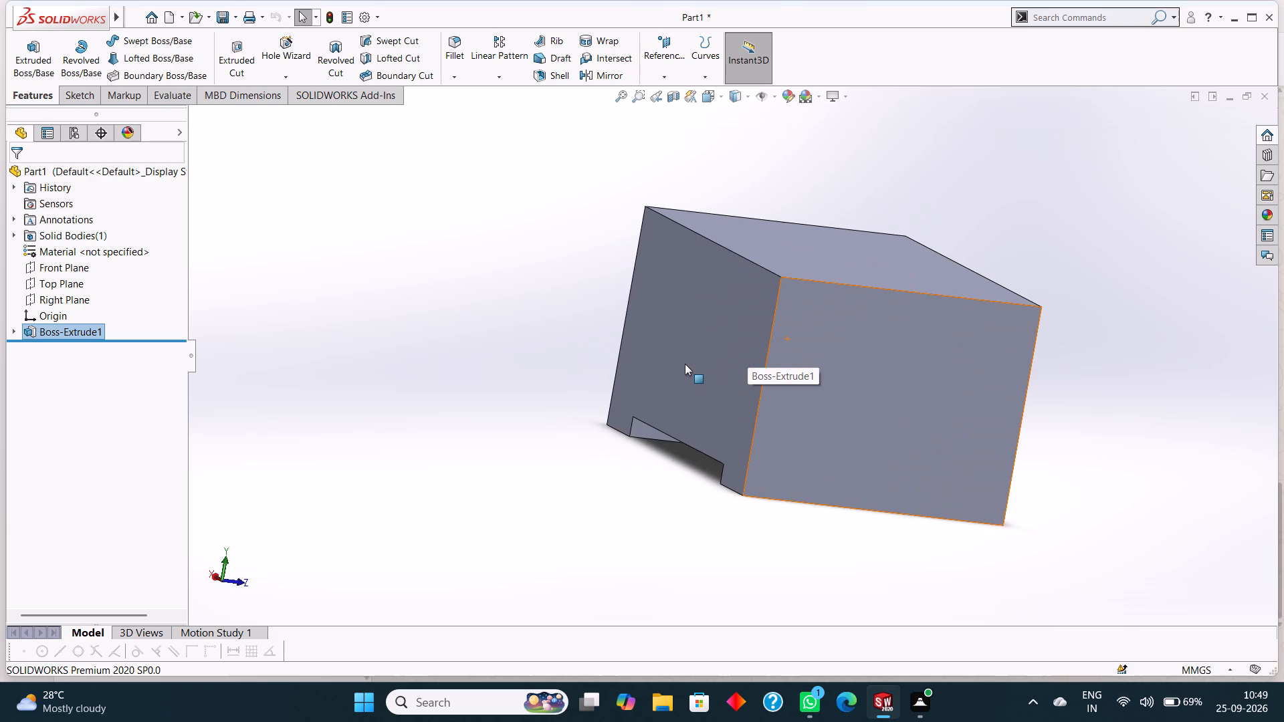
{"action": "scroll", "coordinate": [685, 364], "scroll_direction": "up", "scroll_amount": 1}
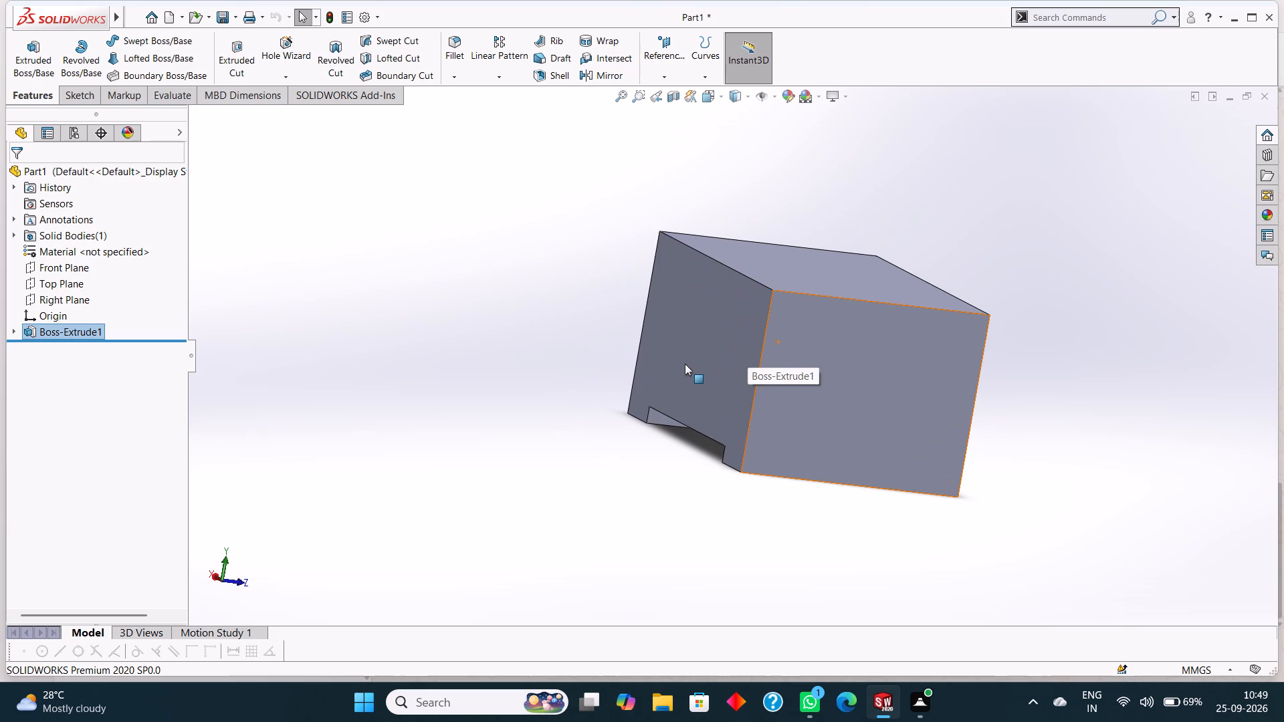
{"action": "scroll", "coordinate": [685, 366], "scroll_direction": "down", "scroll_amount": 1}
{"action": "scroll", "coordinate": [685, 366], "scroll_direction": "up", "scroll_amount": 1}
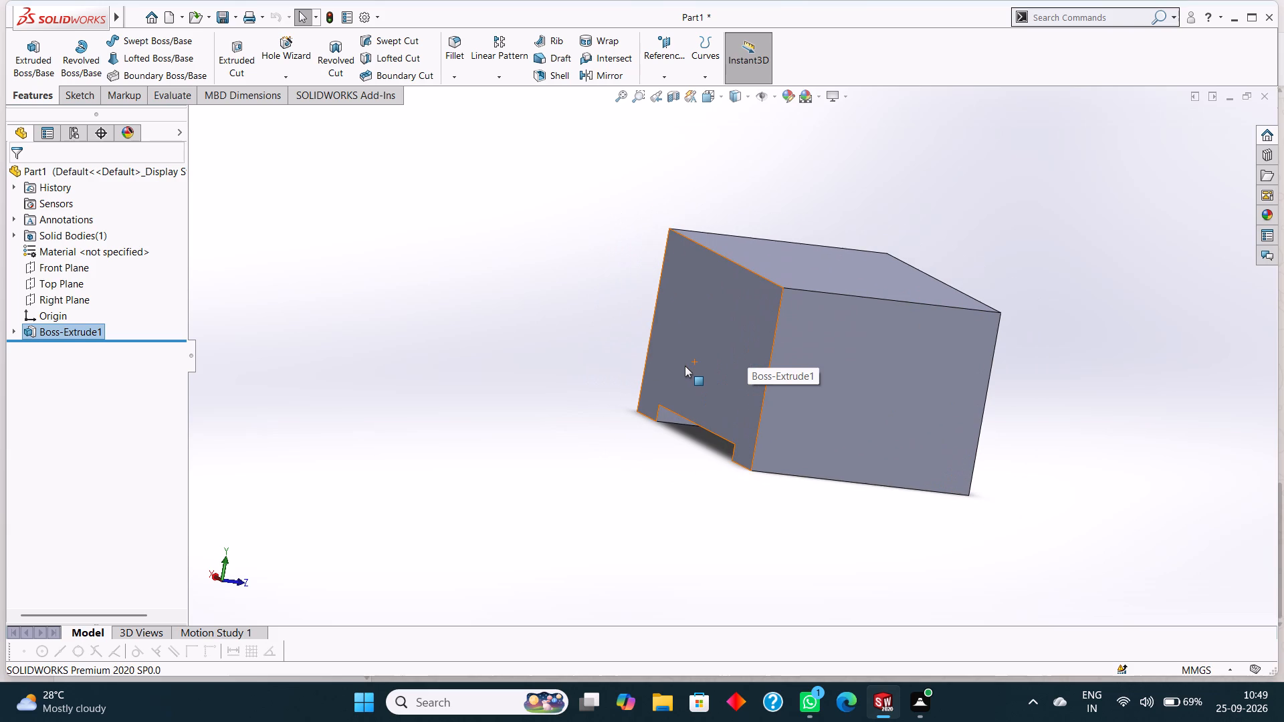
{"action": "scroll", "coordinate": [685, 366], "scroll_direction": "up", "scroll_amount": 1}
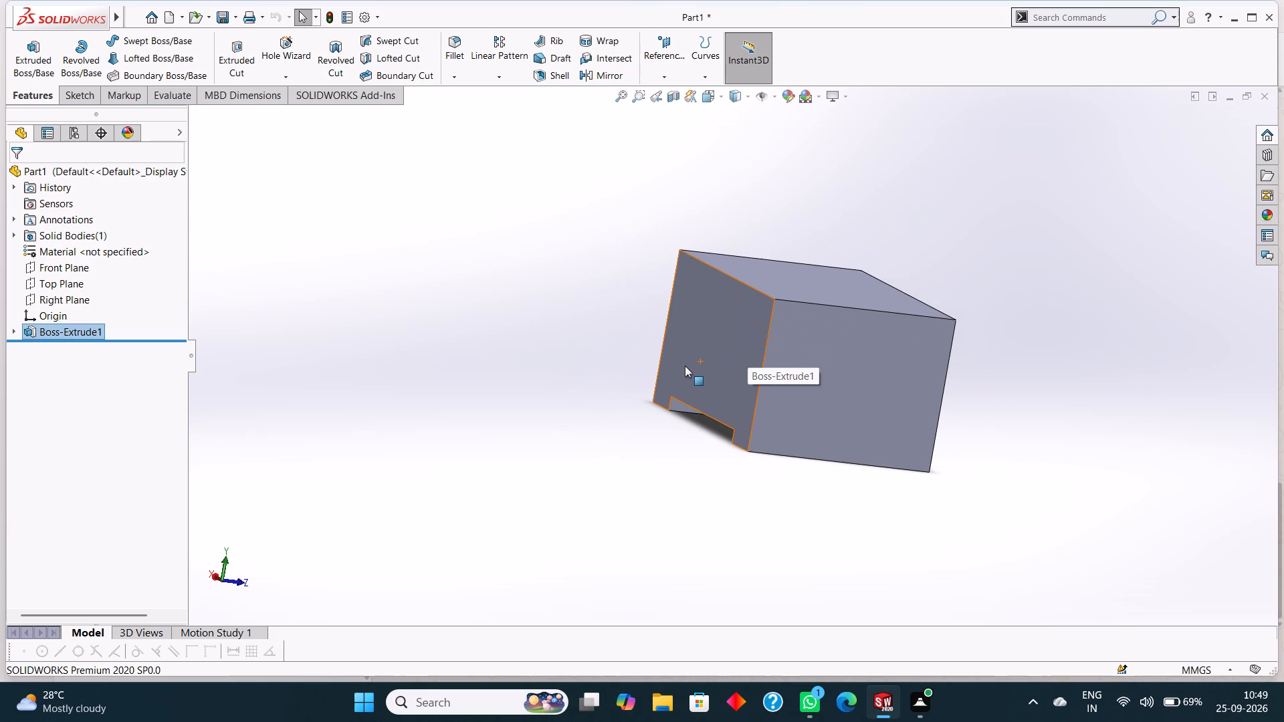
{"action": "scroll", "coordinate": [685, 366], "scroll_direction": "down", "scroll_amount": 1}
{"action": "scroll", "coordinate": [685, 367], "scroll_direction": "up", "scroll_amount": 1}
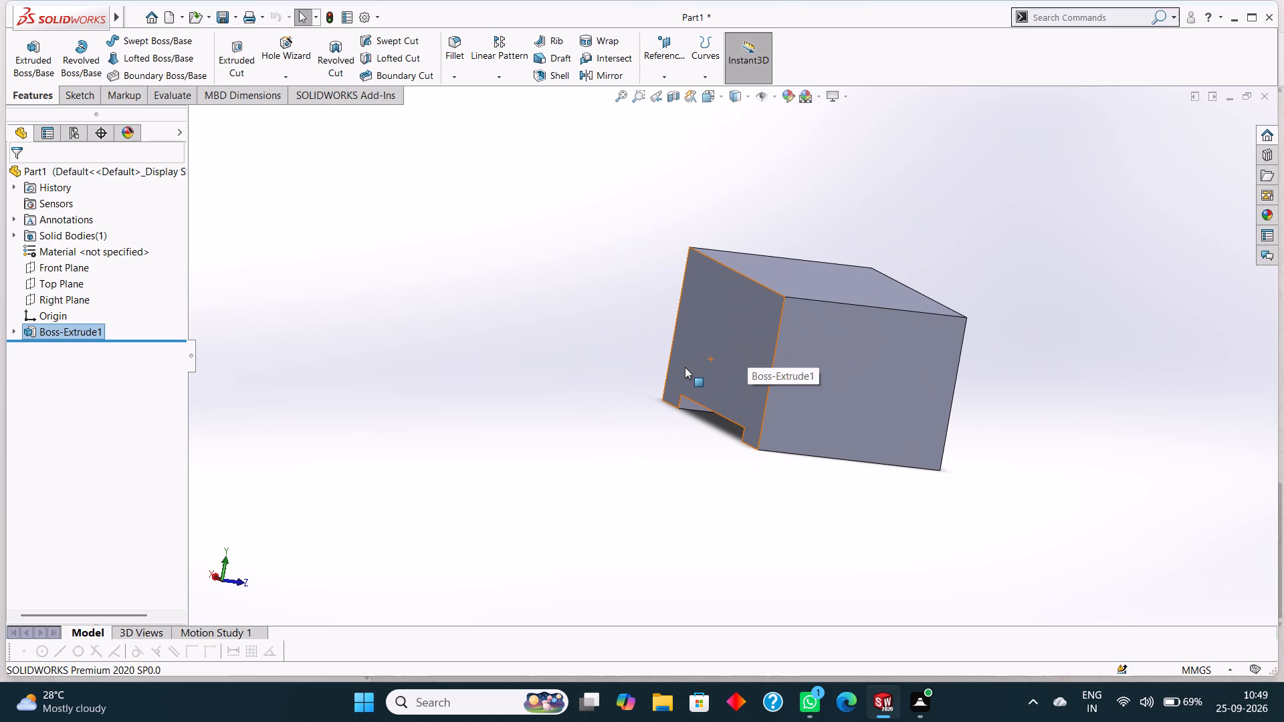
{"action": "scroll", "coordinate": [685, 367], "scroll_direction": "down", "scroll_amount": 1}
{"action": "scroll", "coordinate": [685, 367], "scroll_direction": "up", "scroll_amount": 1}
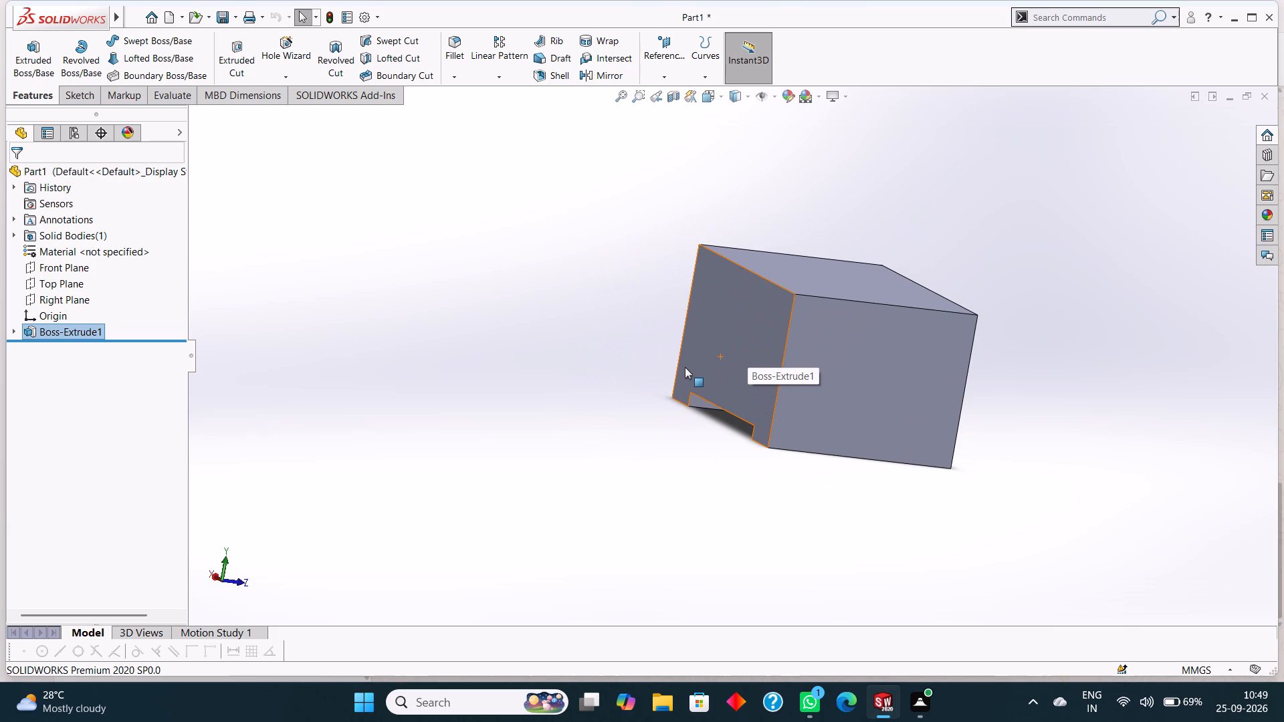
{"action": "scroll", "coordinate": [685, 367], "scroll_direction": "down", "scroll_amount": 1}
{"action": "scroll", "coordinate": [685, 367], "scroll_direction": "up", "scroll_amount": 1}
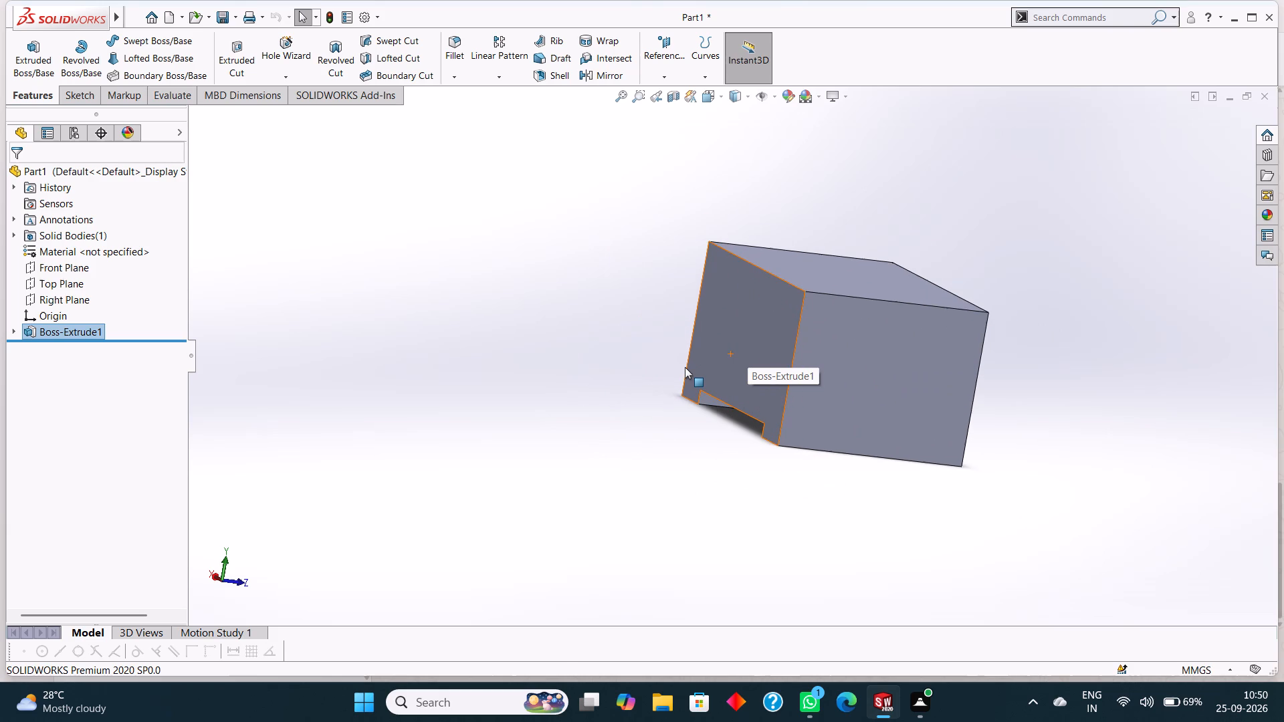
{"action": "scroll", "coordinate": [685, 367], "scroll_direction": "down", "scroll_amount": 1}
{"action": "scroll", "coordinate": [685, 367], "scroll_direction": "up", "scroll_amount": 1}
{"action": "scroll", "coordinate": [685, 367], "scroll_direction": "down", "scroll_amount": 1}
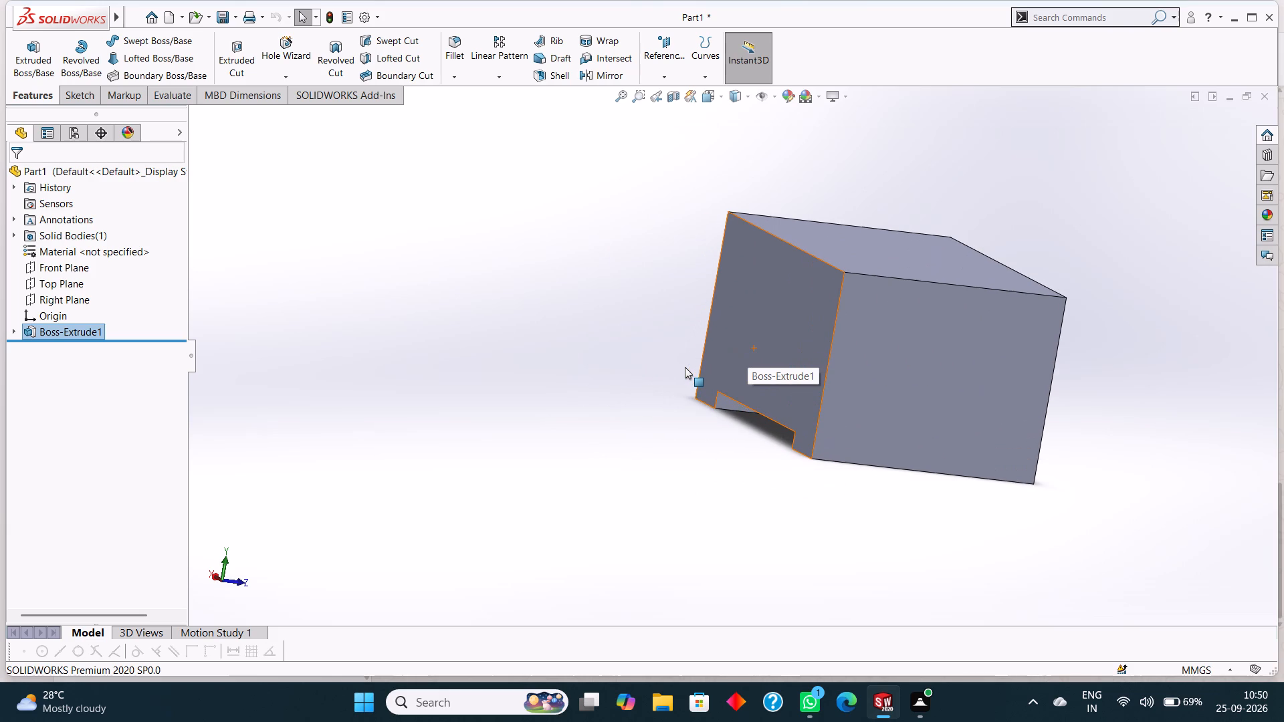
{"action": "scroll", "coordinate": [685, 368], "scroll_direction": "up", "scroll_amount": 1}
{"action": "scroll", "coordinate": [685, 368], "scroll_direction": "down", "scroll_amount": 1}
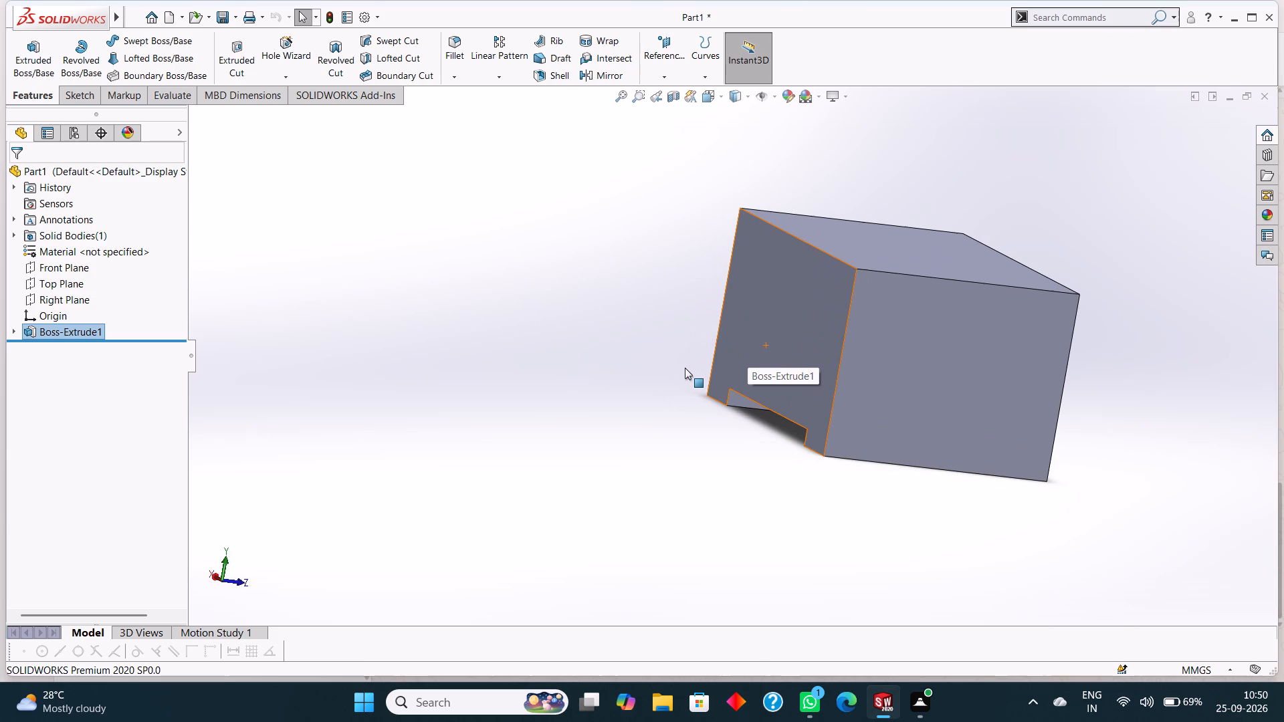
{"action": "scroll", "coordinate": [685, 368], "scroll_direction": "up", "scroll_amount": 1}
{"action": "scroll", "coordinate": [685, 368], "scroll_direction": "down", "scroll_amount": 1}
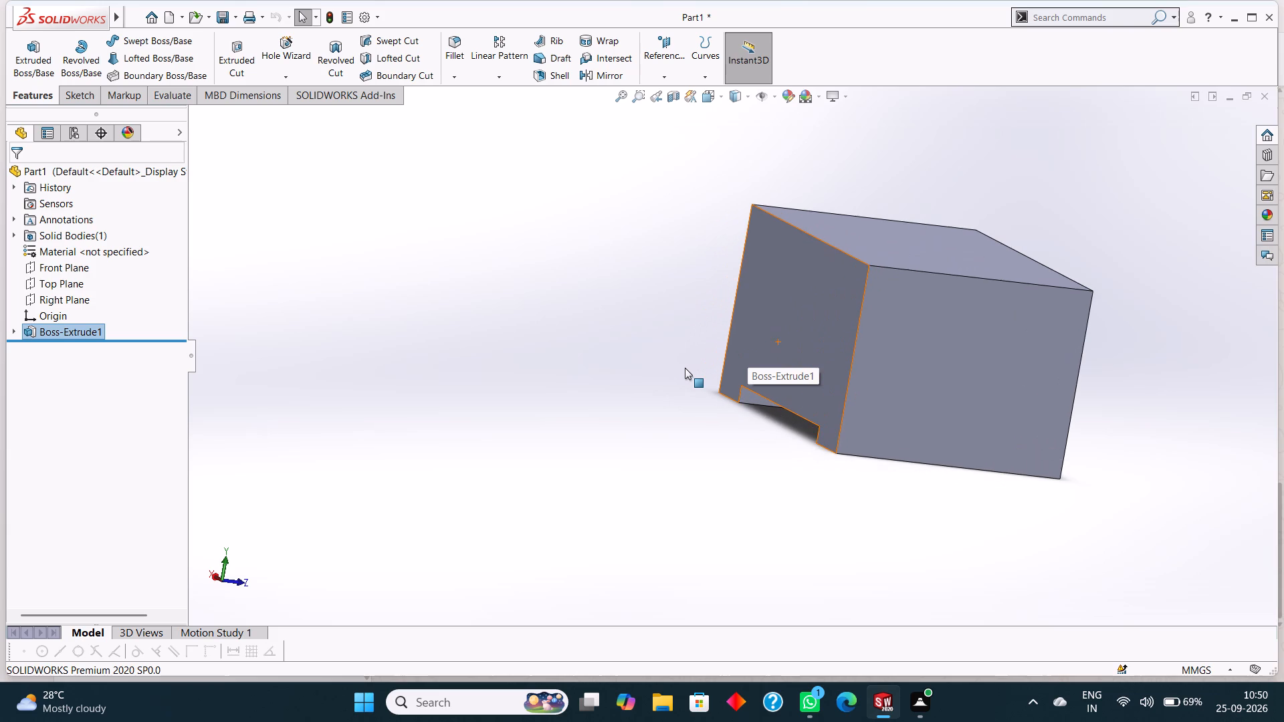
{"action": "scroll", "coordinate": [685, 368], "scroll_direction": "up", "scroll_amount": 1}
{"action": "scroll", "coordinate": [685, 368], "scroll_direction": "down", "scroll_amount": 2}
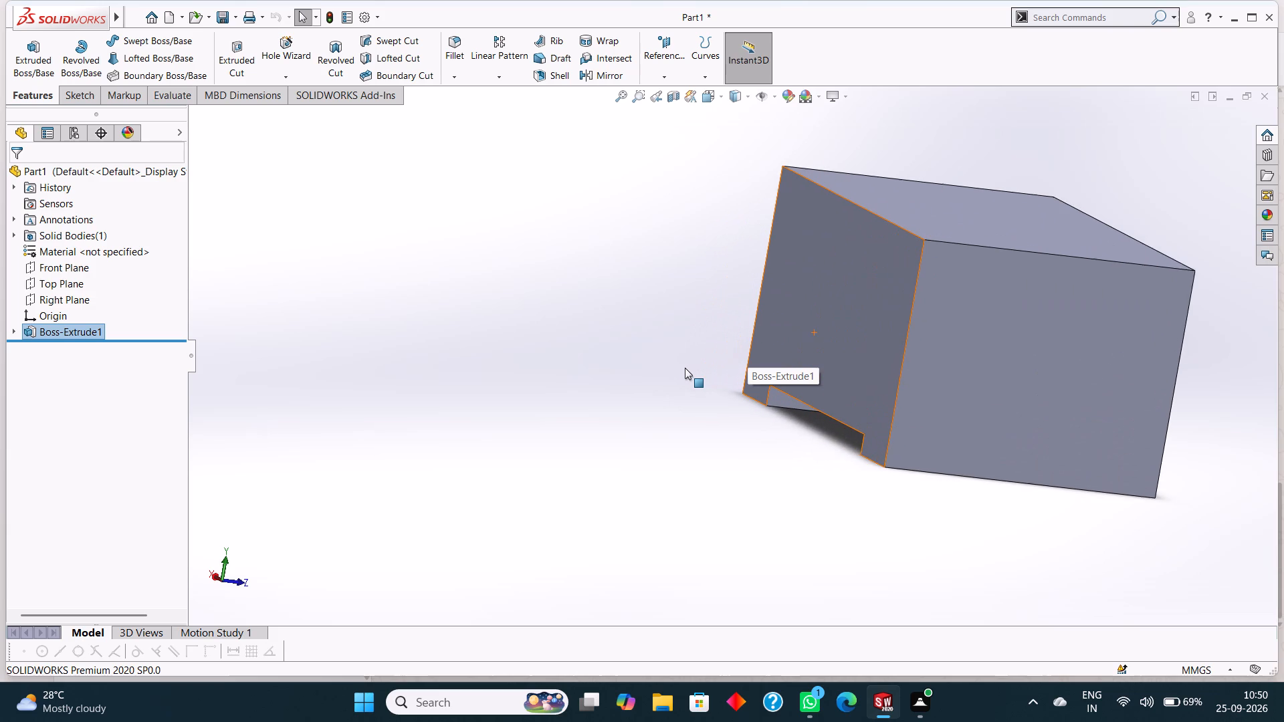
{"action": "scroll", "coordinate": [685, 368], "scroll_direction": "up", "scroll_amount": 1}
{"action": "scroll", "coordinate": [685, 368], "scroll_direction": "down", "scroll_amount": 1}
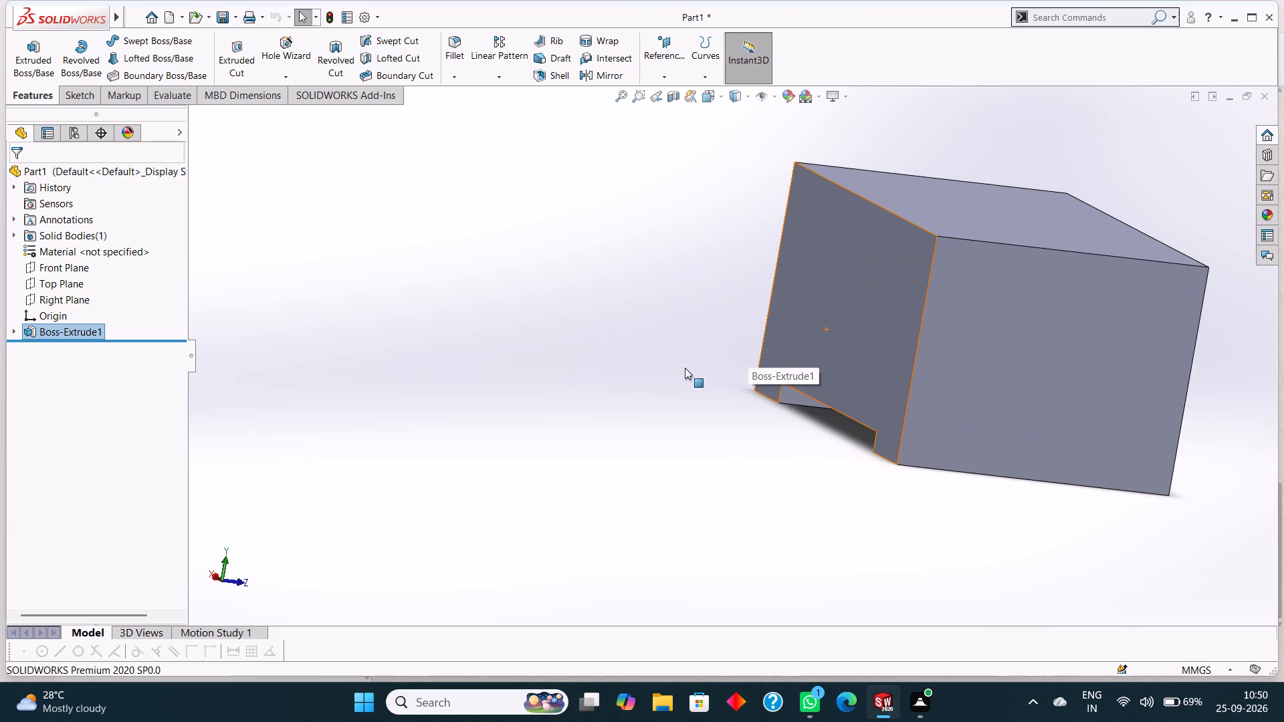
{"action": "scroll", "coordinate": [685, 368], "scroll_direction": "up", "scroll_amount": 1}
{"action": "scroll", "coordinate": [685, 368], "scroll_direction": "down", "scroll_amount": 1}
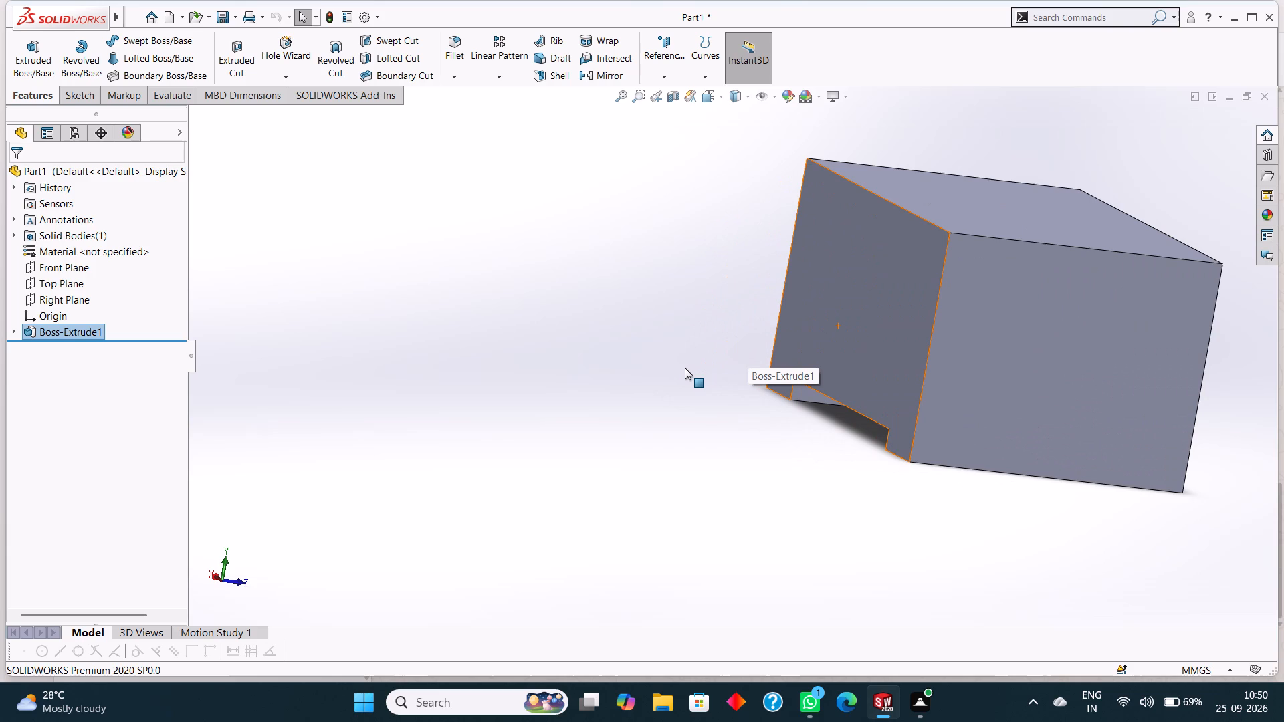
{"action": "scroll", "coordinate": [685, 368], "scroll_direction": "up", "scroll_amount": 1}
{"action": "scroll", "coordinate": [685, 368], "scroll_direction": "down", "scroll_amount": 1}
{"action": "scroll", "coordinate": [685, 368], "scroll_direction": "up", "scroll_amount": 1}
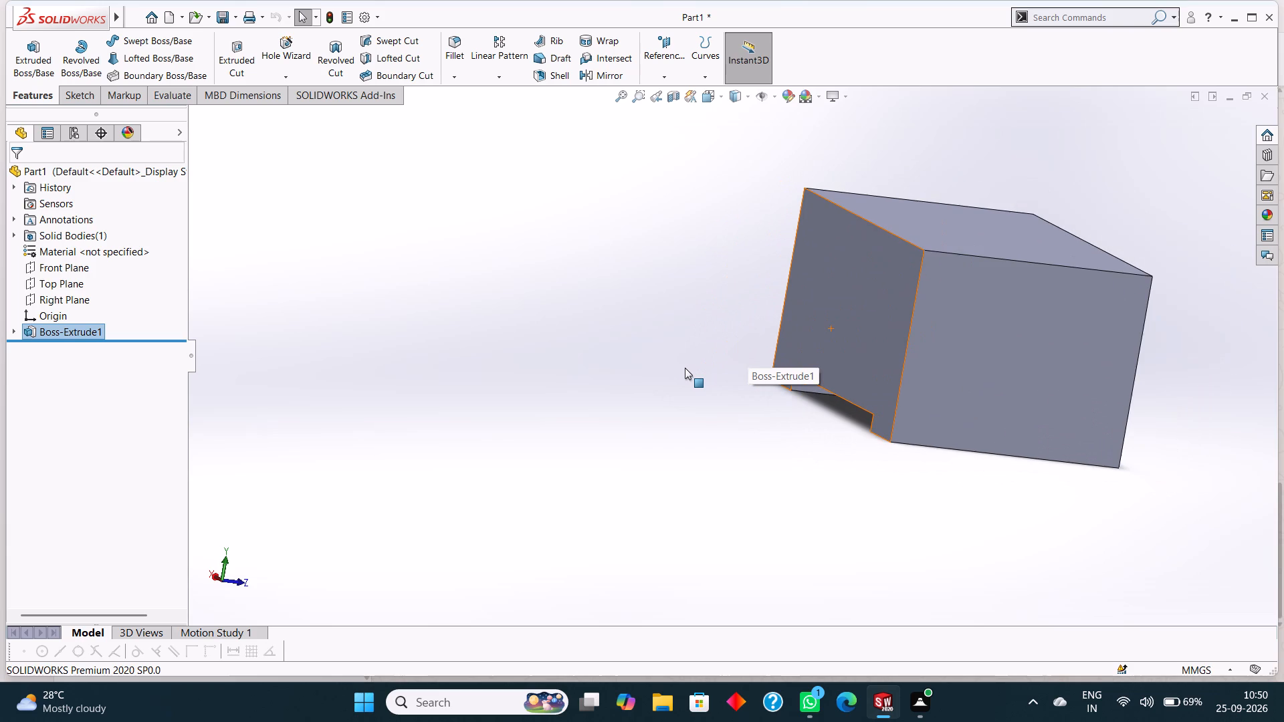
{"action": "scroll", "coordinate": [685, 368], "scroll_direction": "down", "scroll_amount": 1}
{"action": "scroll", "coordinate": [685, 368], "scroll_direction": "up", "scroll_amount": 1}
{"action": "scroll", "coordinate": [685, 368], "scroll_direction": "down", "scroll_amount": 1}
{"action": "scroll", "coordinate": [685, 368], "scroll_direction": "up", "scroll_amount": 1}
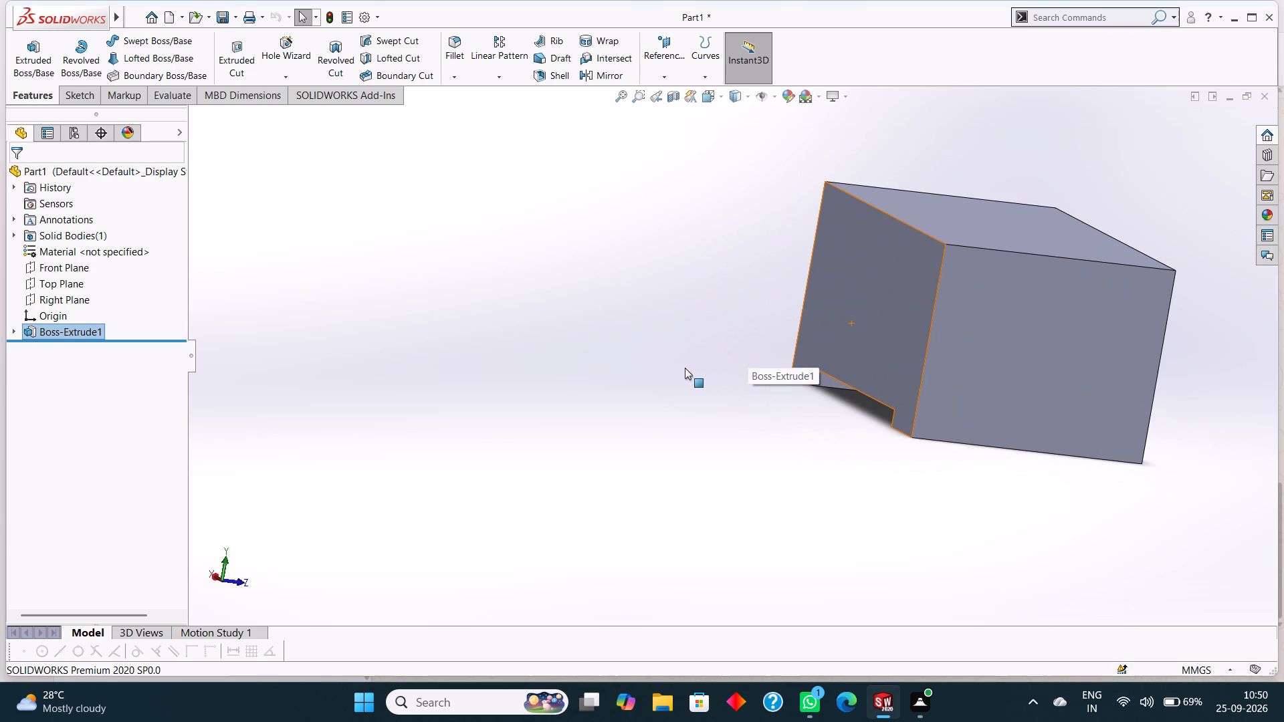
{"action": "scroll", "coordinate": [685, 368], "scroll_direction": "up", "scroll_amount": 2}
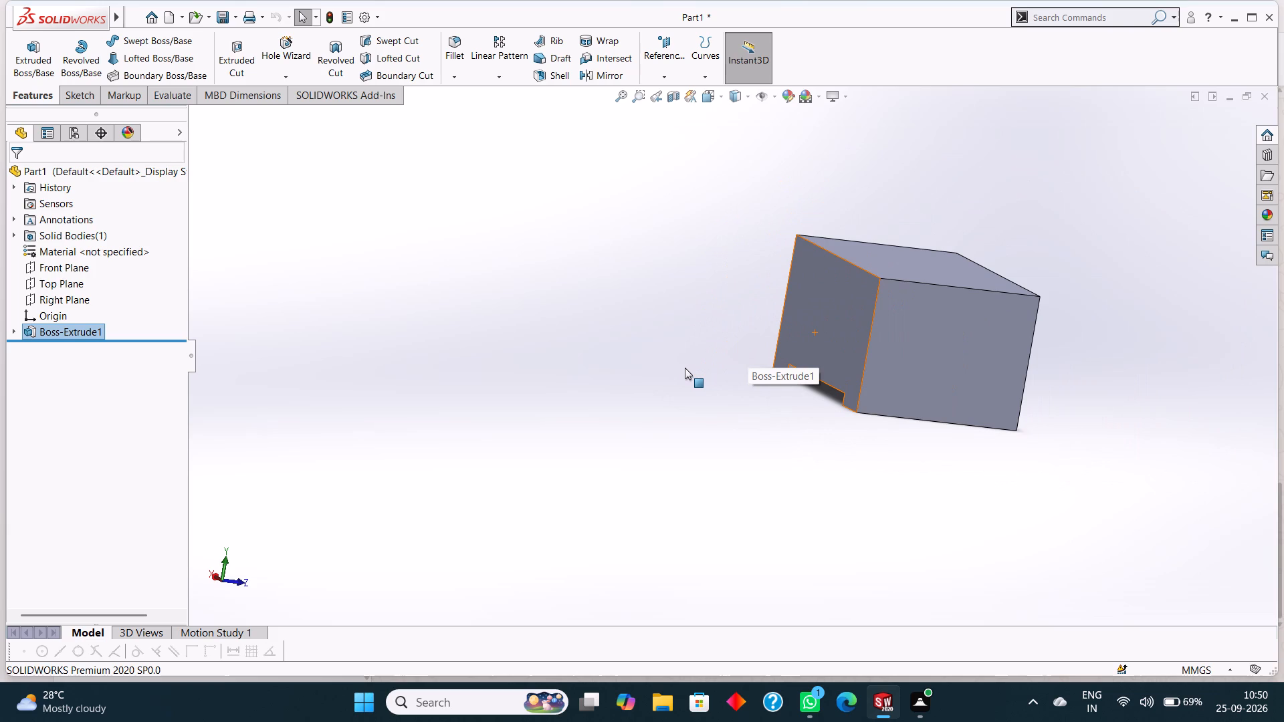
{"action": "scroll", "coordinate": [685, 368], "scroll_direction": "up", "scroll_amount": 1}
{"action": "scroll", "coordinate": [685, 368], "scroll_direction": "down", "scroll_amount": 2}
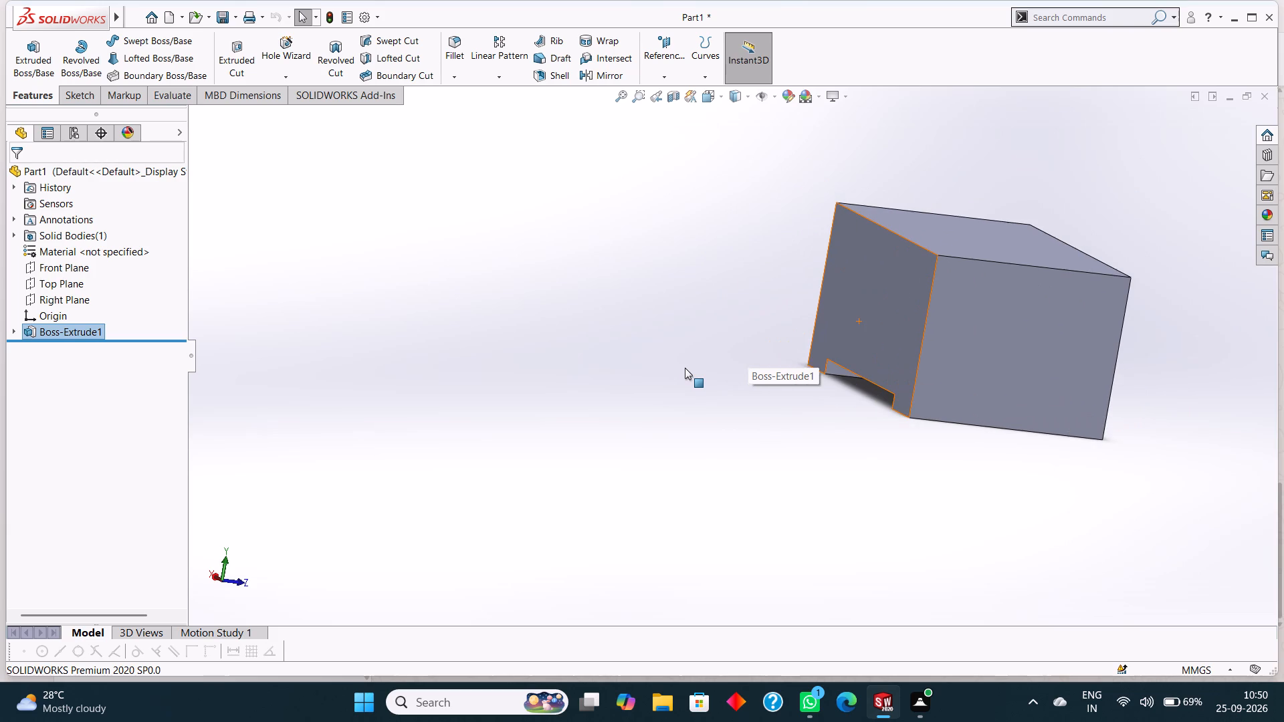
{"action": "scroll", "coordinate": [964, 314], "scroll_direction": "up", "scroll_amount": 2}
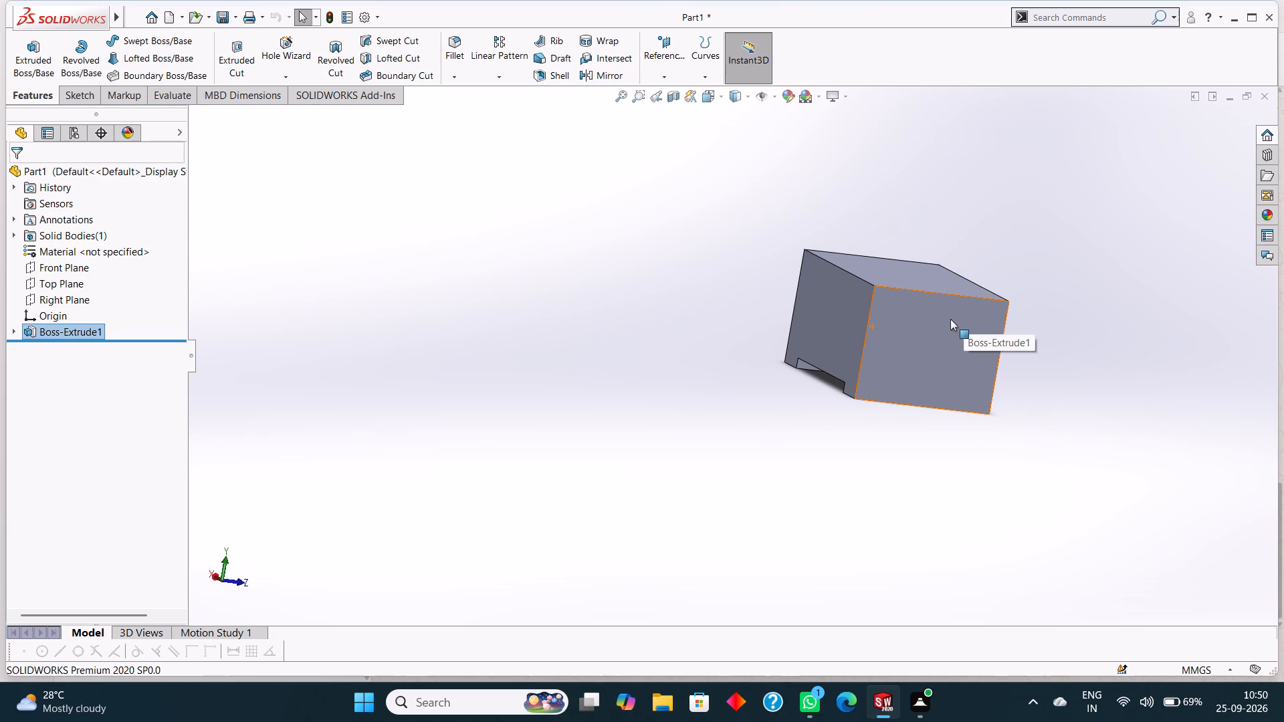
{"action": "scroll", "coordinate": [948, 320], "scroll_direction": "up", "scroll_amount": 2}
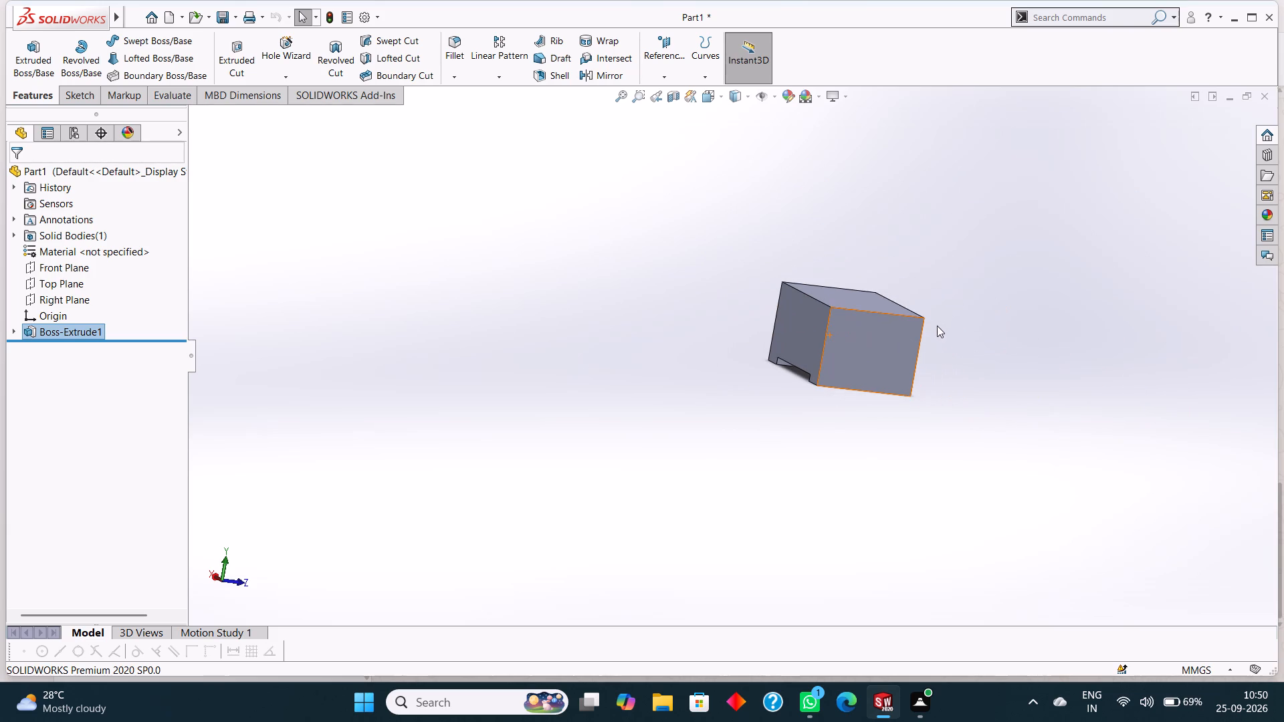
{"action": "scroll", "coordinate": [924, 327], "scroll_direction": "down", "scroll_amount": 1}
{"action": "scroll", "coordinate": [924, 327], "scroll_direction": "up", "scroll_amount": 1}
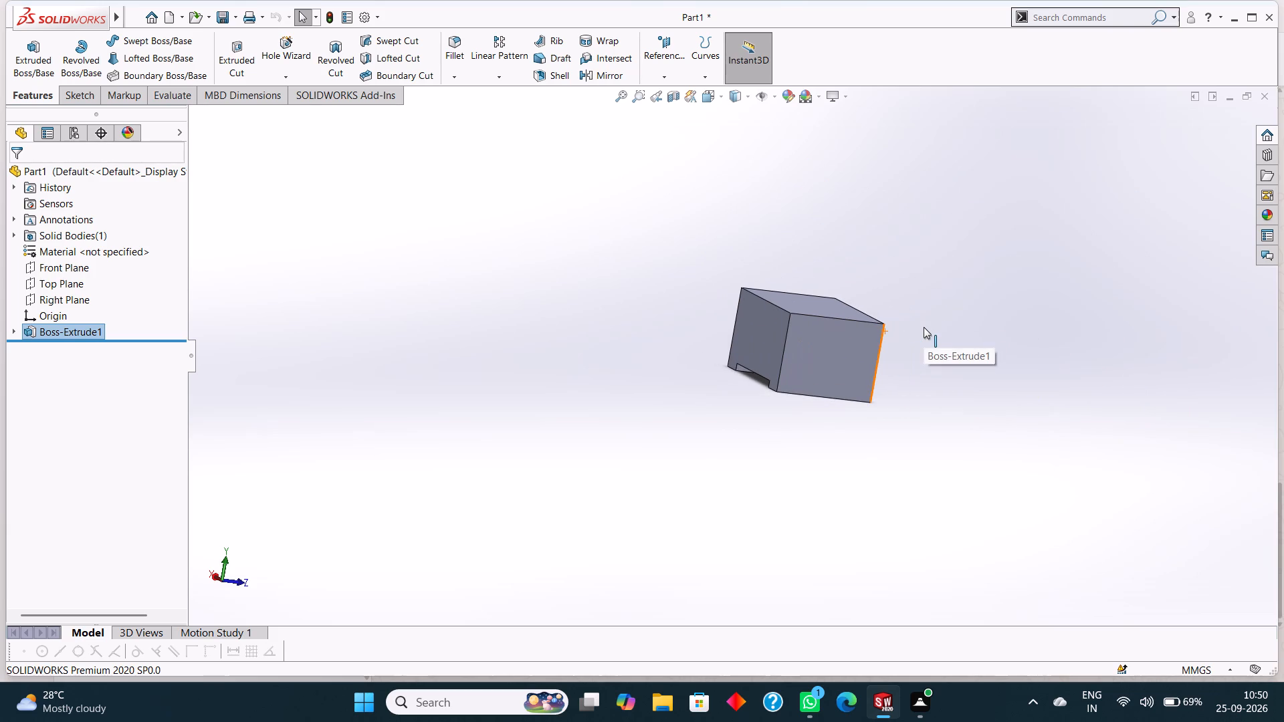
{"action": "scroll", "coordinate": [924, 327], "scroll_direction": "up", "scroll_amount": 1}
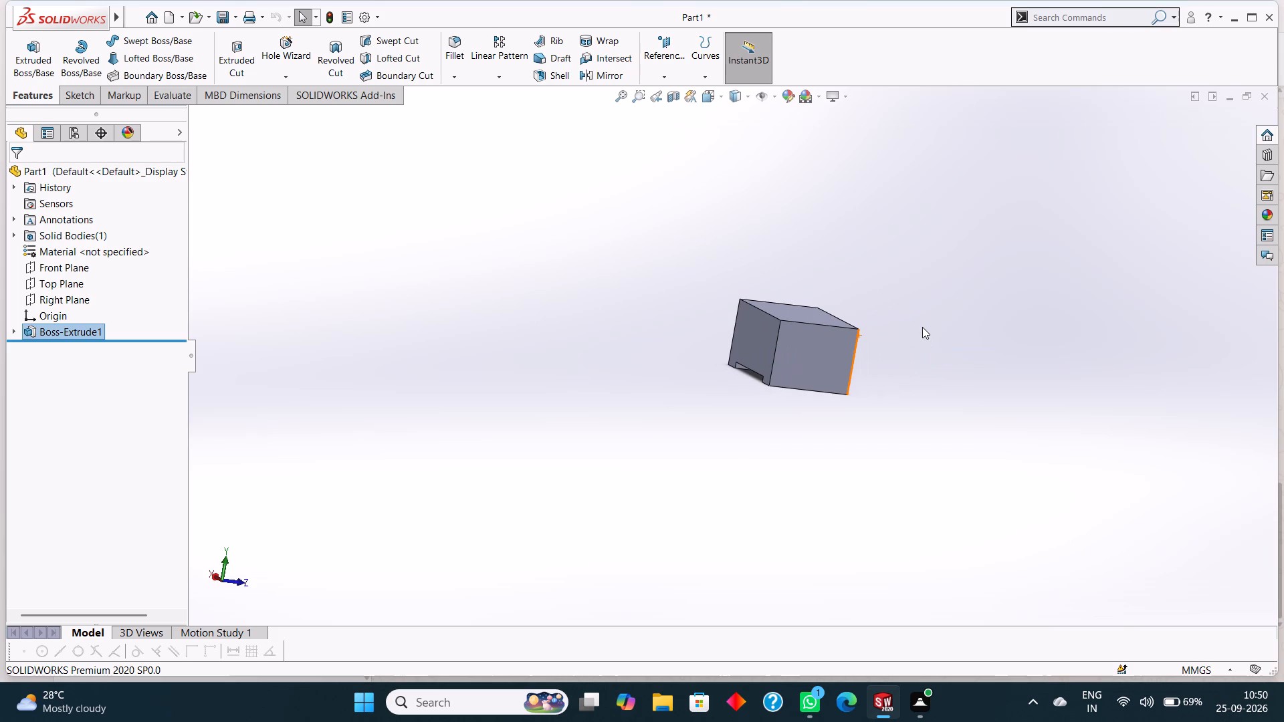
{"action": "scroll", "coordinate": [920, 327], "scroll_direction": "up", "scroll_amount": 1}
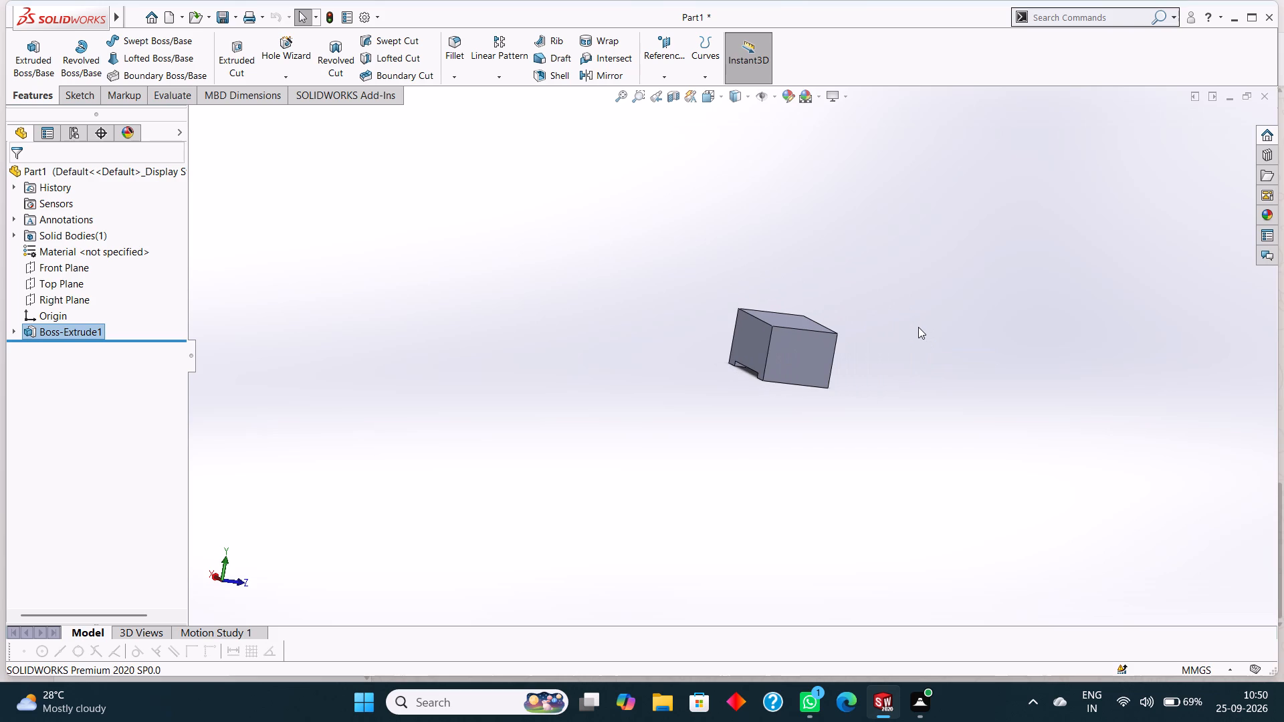
Examine the extruded block's overall shape and recess from several angles and distances.
{"action": "scroll", "coordinate": [918, 327], "scroll_direction": "down", "scroll_amount": 1}
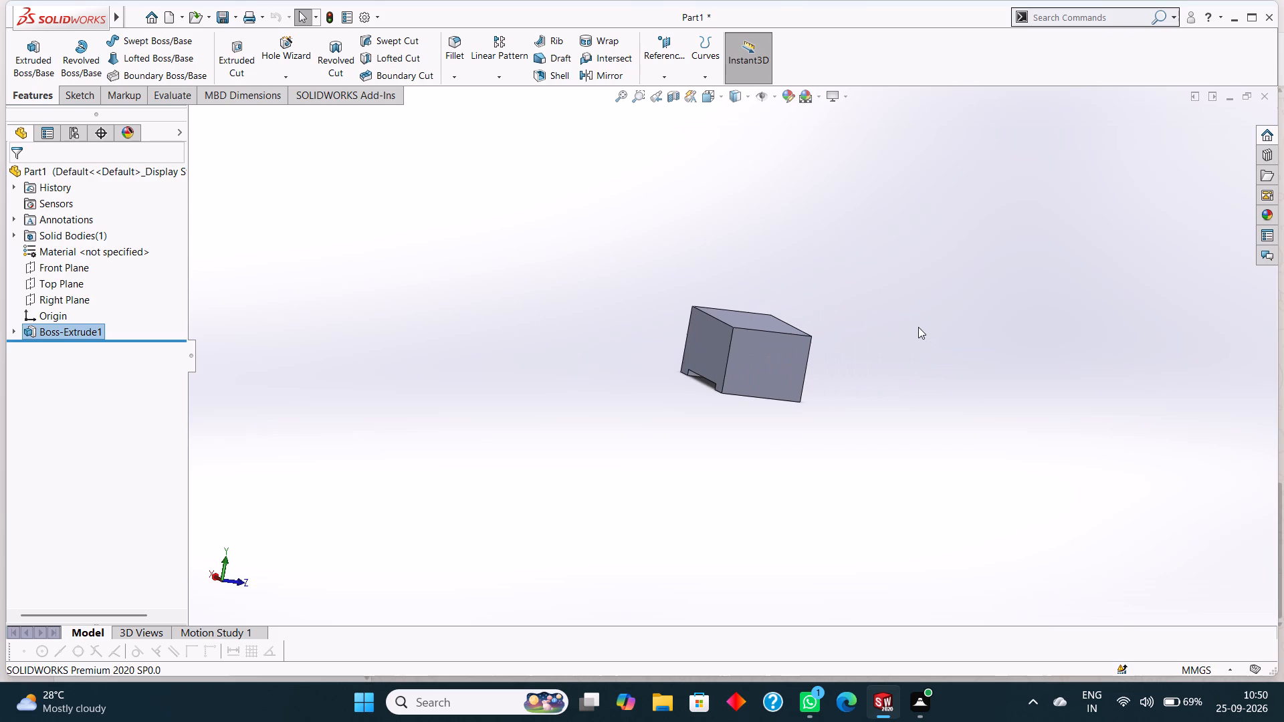
{"action": "scroll", "coordinate": [917, 327], "scroll_direction": "up", "scroll_amount": 1}
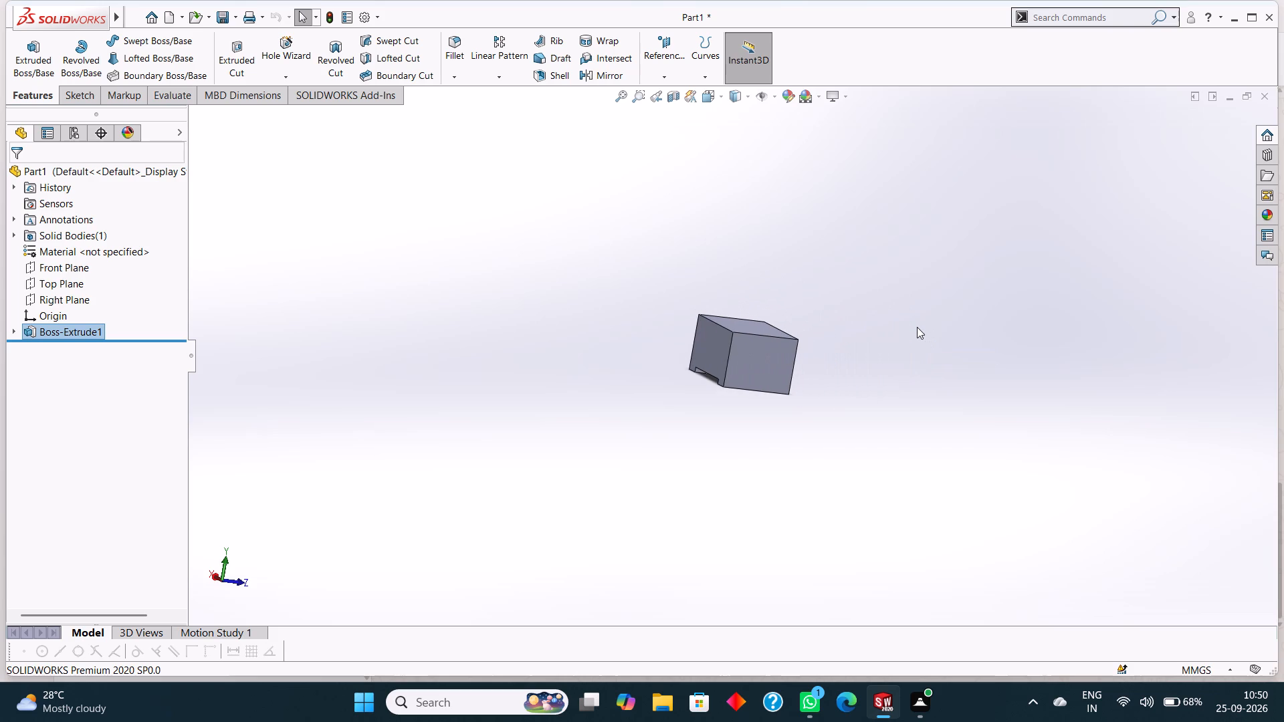
{"action": "scroll", "coordinate": [917, 327], "scroll_direction": "up", "scroll_amount": 2}
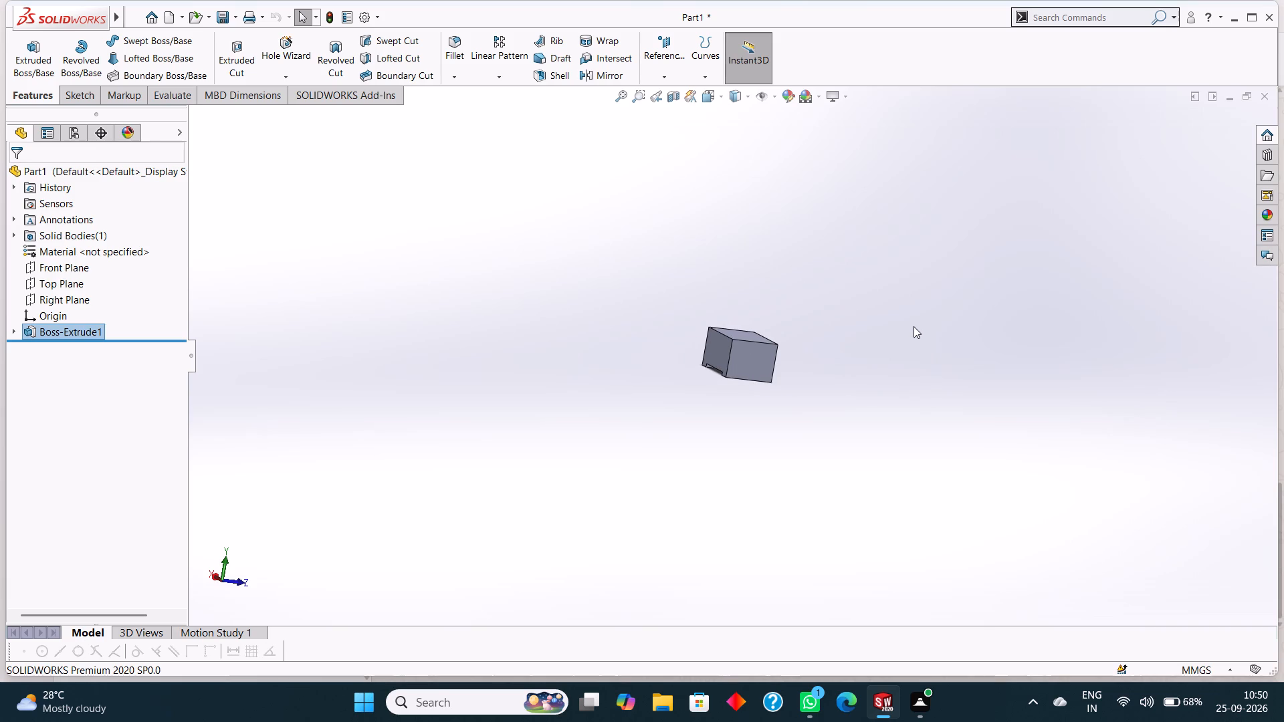
{"action": "scroll", "coordinate": [907, 328], "scroll_direction": "up", "scroll_amount": 1}
{"action": "scroll", "coordinate": [906, 328], "scroll_direction": "down", "scroll_amount": 1}
{"action": "scroll", "coordinate": [905, 328], "scroll_direction": "up", "scroll_amount": 1}
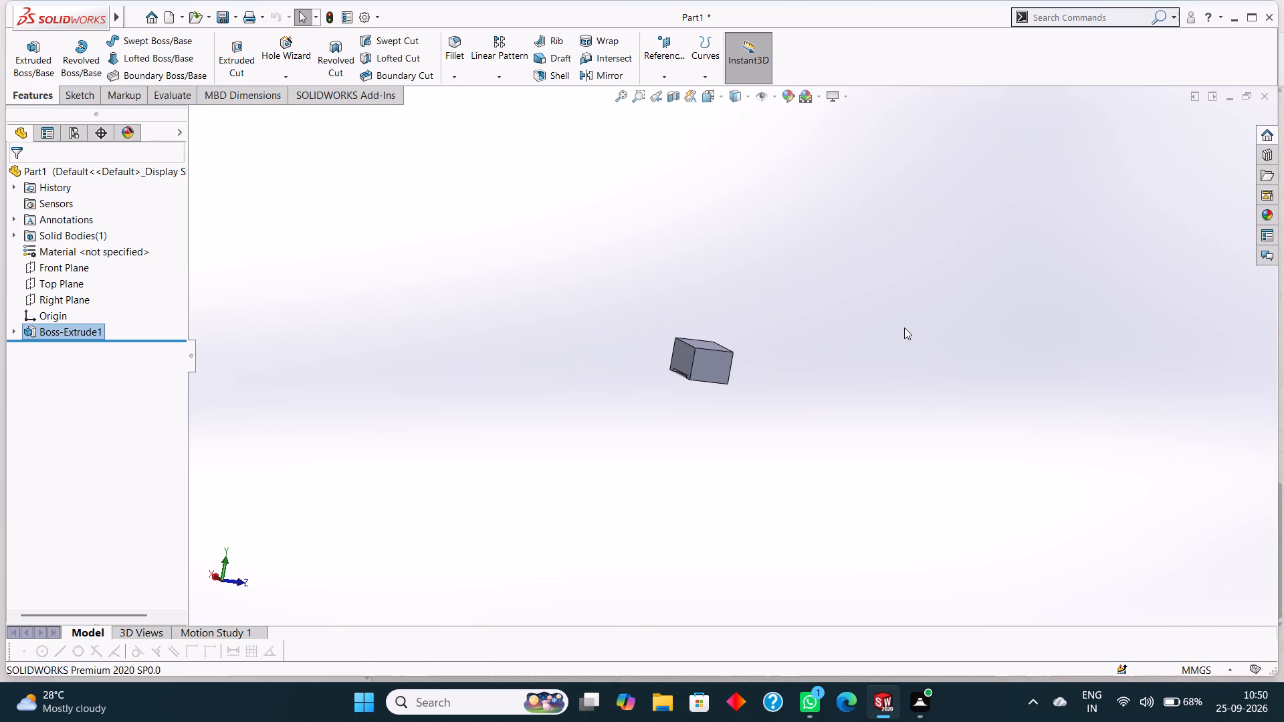
{"action": "scroll", "coordinate": [904, 328], "scroll_direction": "up", "scroll_amount": 1}
{"action": "scroll", "coordinate": [904, 328], "scroll_direction": "down", "scroll_amount": 1}
{"action": "scroll", "coordinate": [882, 318], "scroll_direction": "up", "scroll_amount": 1}
{"action": "middle_click_drag", "start_coordinate": [878, 319], "coordinate": [845, 392]}
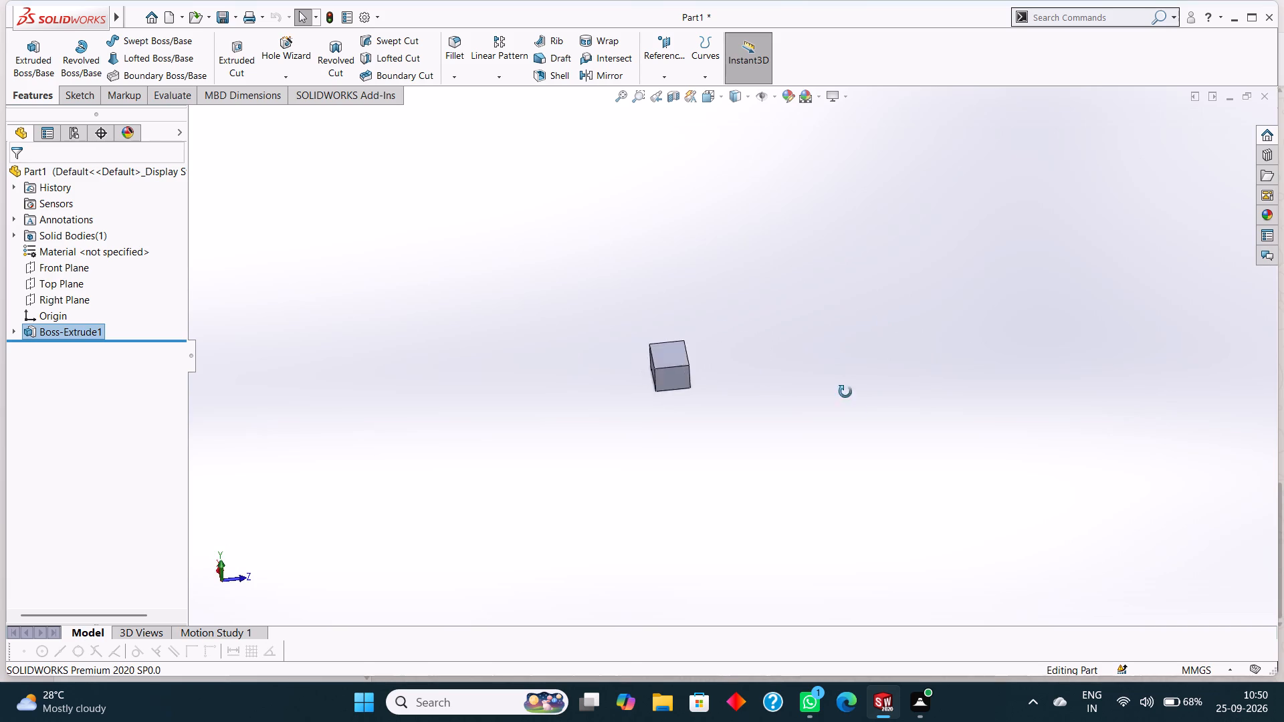
{"action": "middle_click_drag", "start_coordinate": [845, 392], "coordinate": [907, 414]}
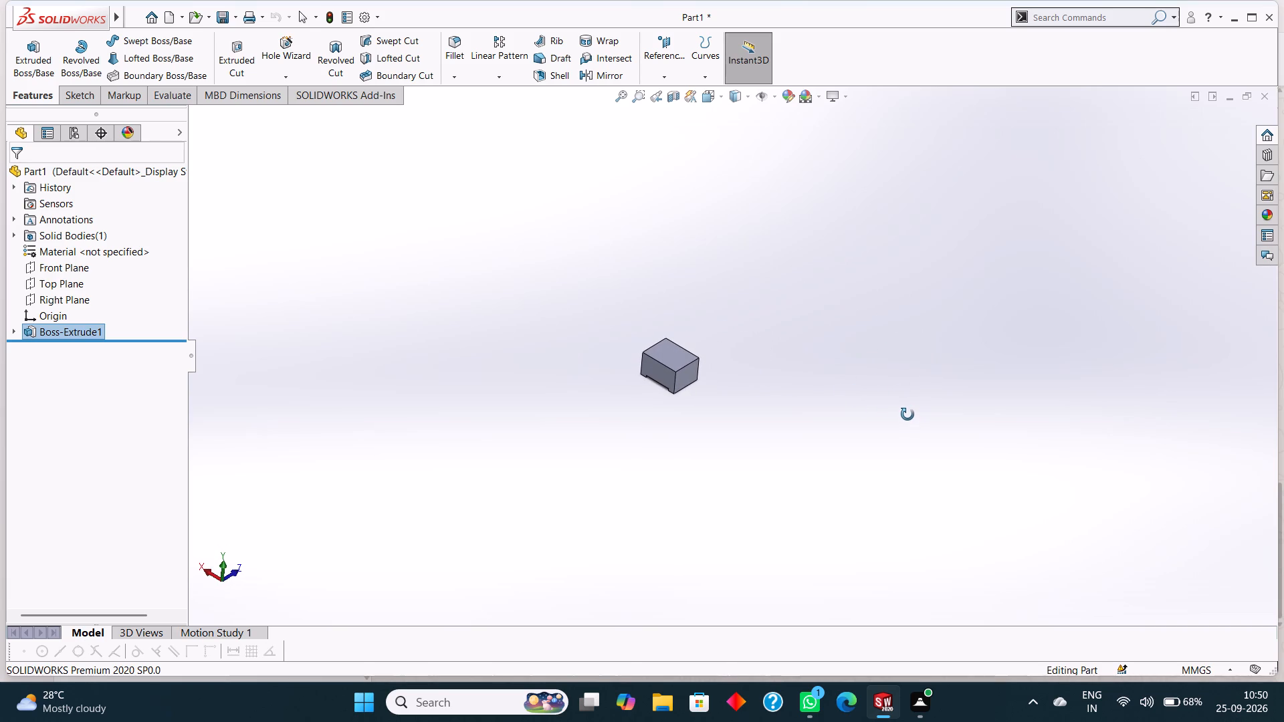
{"action": "middle_click_drag", "start_coordinate": [907, 414], "coordinate": [913, 414]}
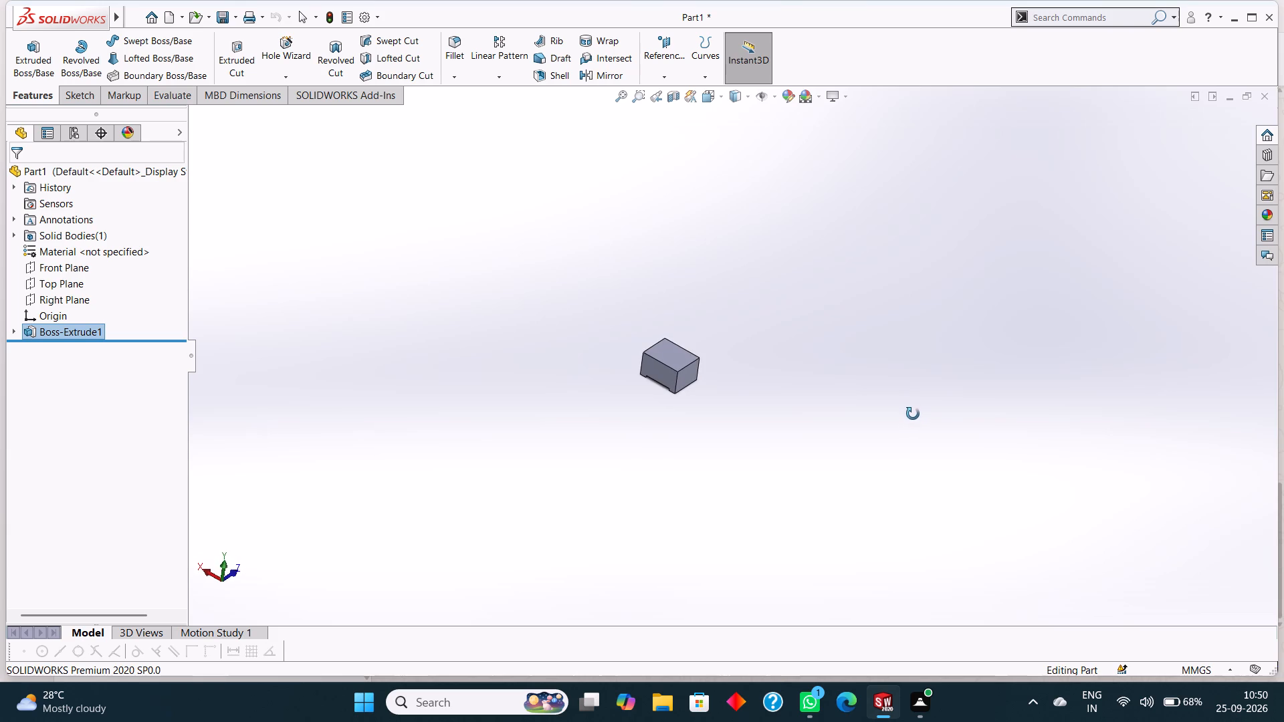
{"action": "middle_click_drag", "start_coordinate": [913, 414], "coordinate": [918, 425]}
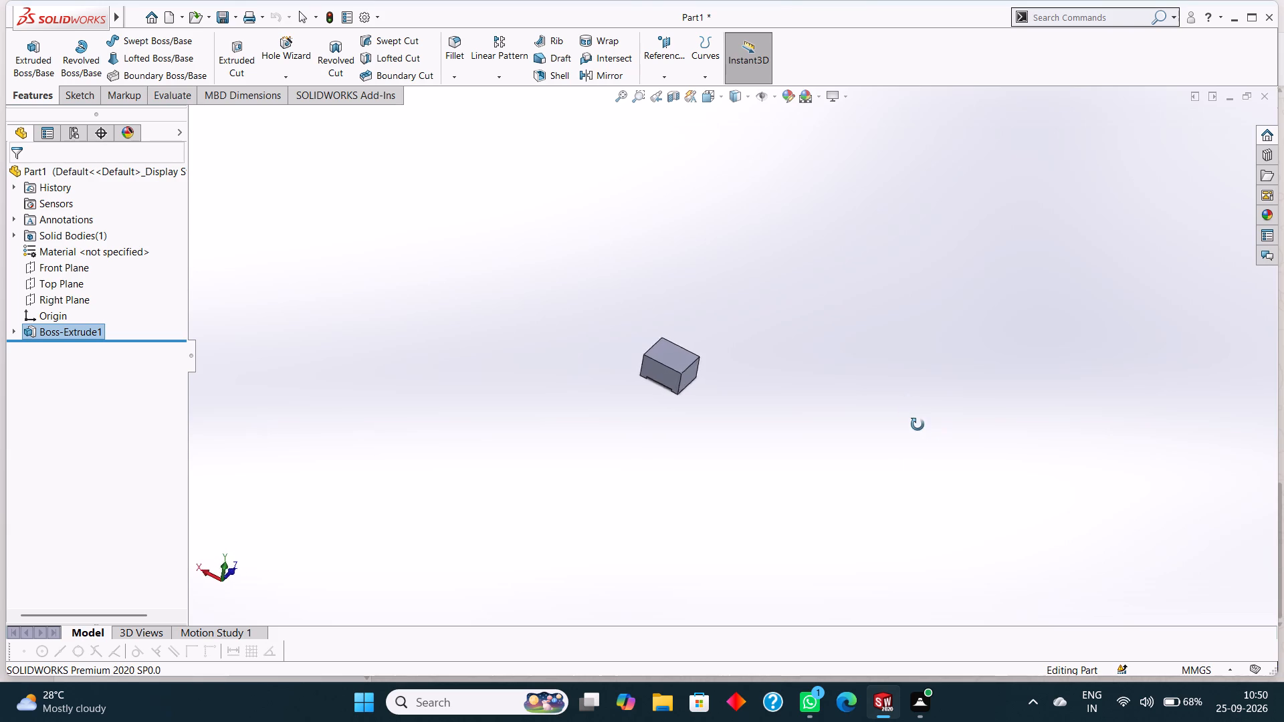
{"action": "middle_click_drag", "start_coordinate": [918, 425], "coordinate": [899, 407]}
{"action": "scroll", "coordinate": [954, 410], "scroll_direction": "down", "scroll_amount": 1}
{"action": "middle_click_drag", "start_coordinate": [899, 407], "coordinate": [909, 405]}
{"action": "middle_click_drag", "start_coordinate": [908, 419], "coordinate": [916, 405]}
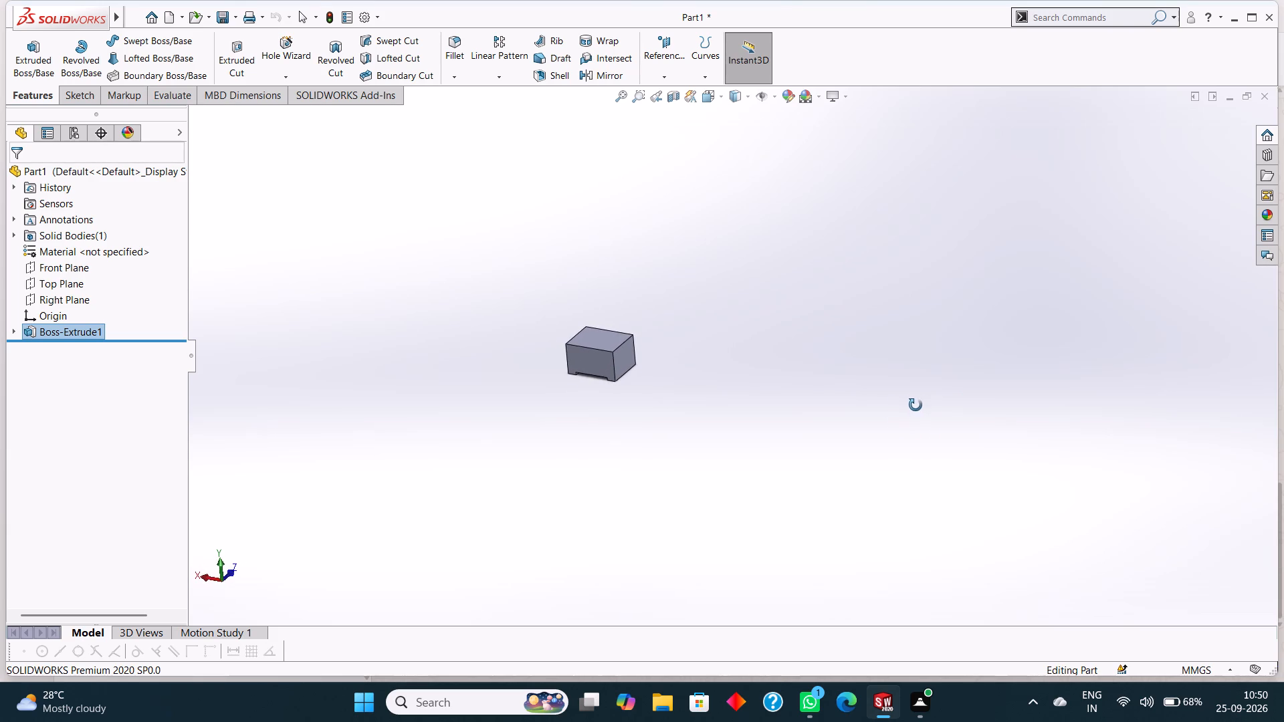
{"action": "middle_click_drag", "start_coordinate": [916, 405], "coordinate": [928, 445]}
{"action": "middle_click", "coordinate": [928, 445]}
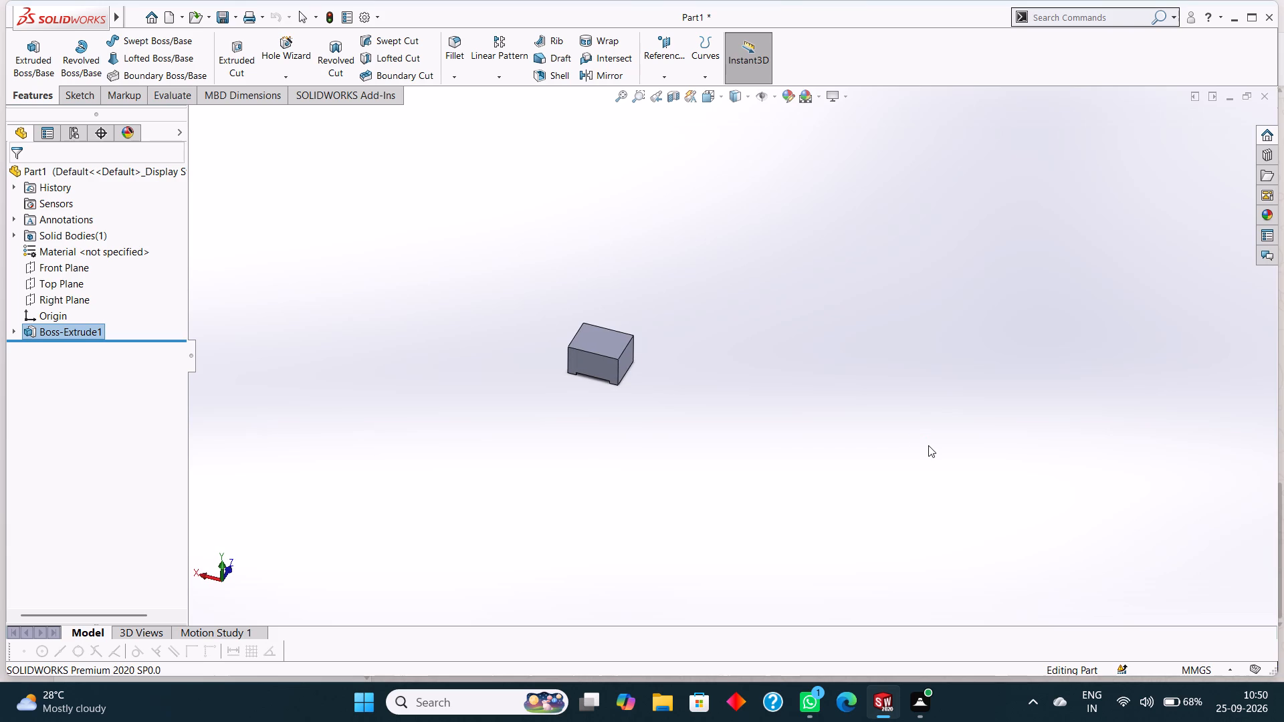
{"action": "scroll", "coordinate": [898, 428], "scroll_direction": "up", "scroll_amount": 2}
{"action": "middle_click_drag", "start_coordinate": [897, 426], "coordinate": [903, 437]}
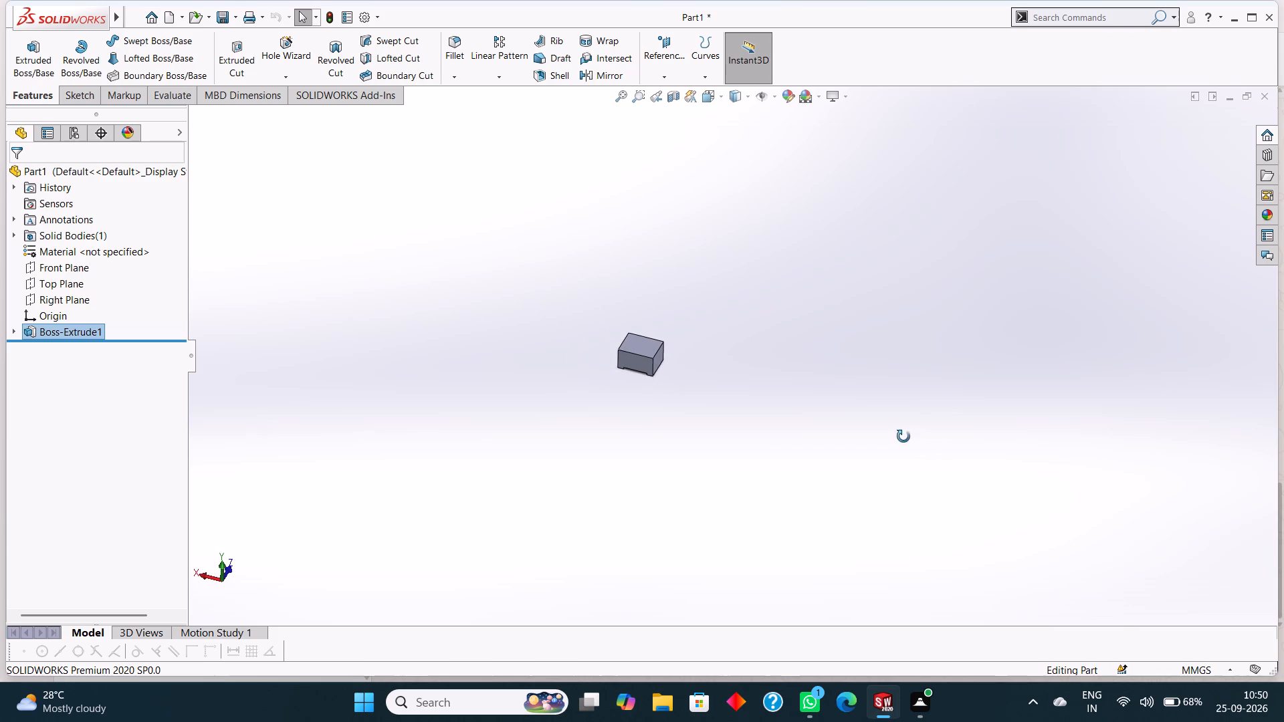
{"action": "middle_click_drag", "start_coordinate": [903, 437], "coordinate": [943, 420]}
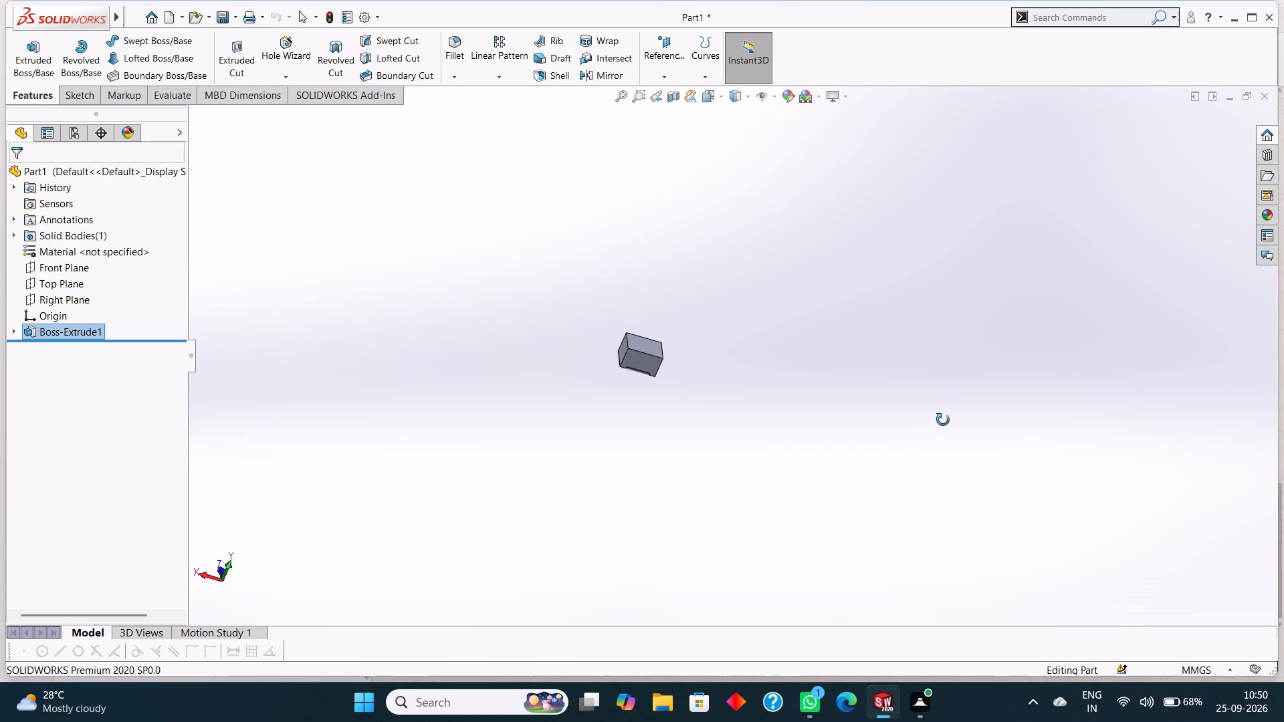
{"action": "middle_click_drag", "start_coordinate": [943, 420], "coordinate": [944, 420]}
{"action": "scroll", "coordinate": [883, 418], "scroll_direction": "up", "scroll_amount": 1}
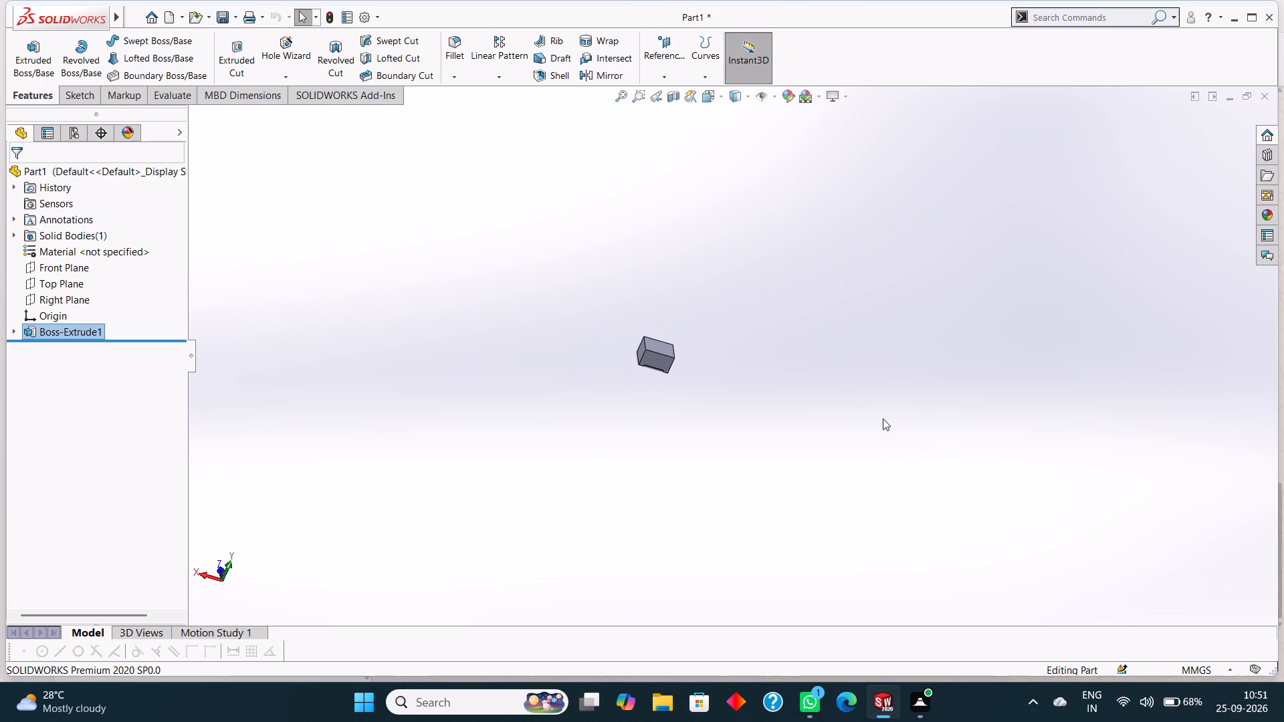
{"action": "scroll", "coordinate": [883, 418], "scroll_direction": "up", "scroll_amount": 6}
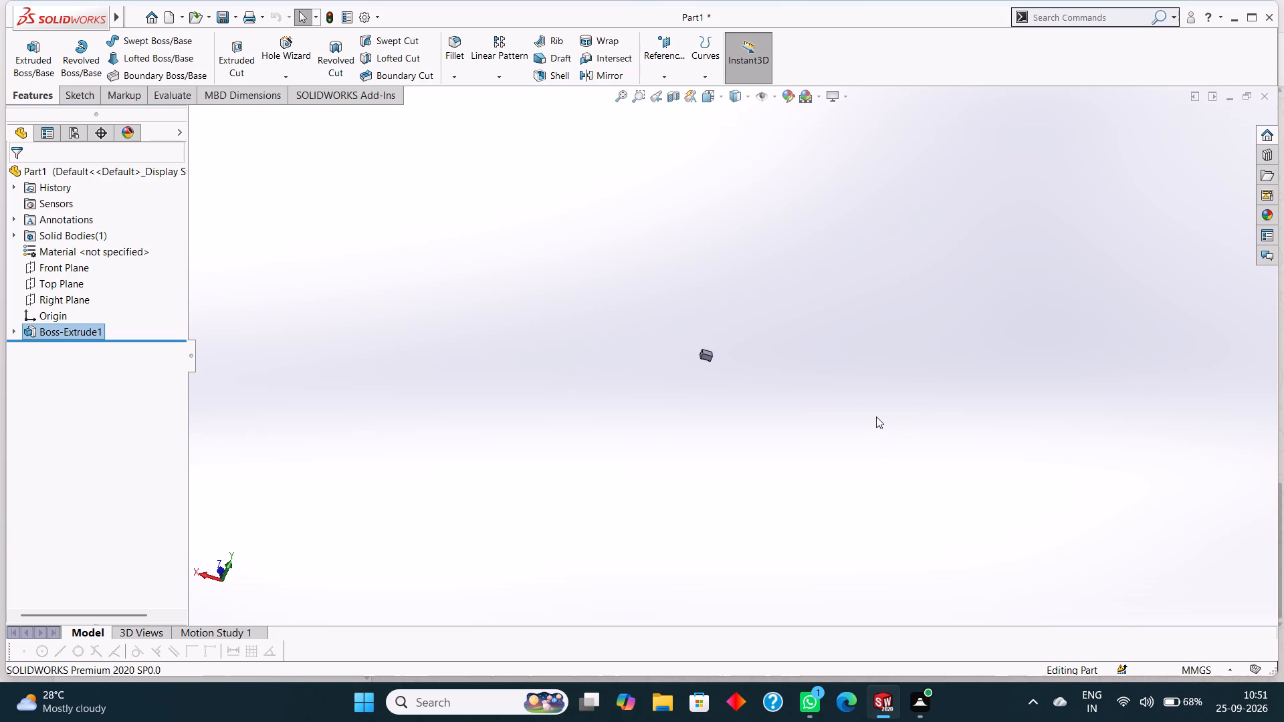
{"action": "scroll", "coordinate": [875, 416], "scroll_direction": "down", "scroll_amount": 2}
{"action": "scroll", "coordinate": [811, 414], "scroll_direction": "up", "scroll_amount": 3}
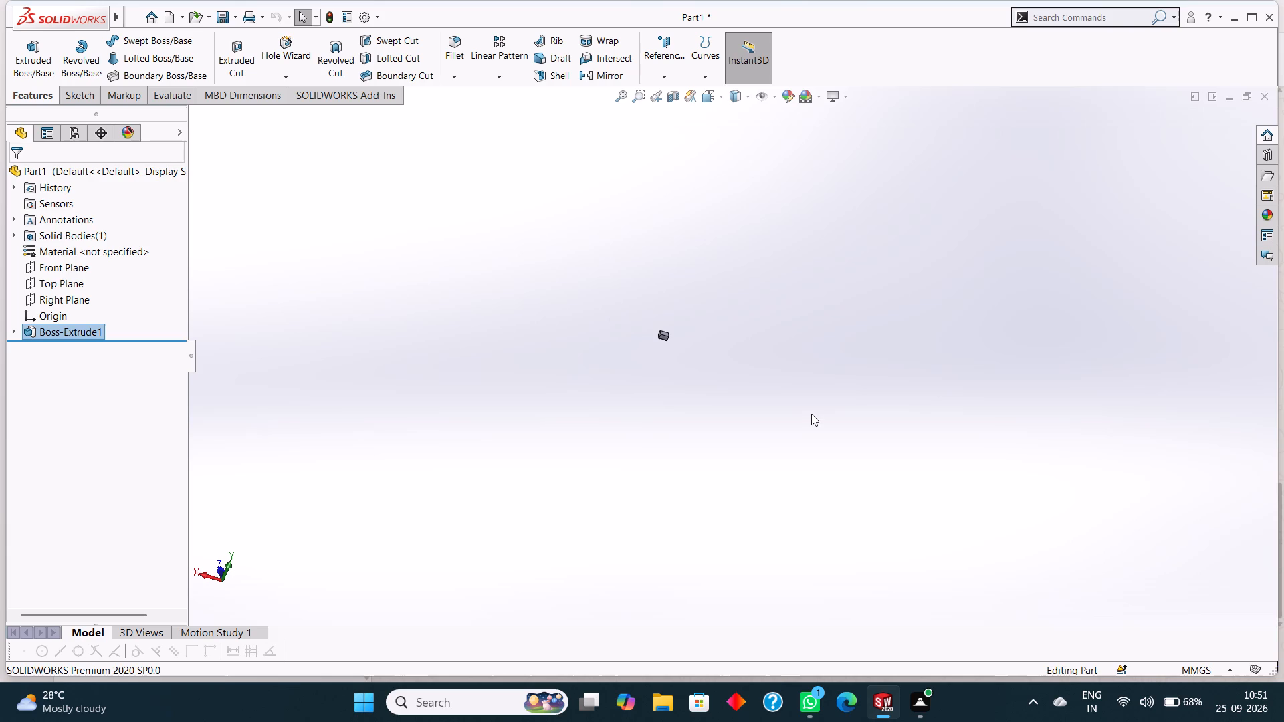
{"action": "scroll", "coordinate": [811, 414], "scroll_direction": "up", "scroll_amount": 6}
{"action": "scroll", "coordinate": [811, 414], "scroll_direction": "down", "scroll_amount": 3}
{"action": "scroll", "coordinate": [720, 405], "scroll_direction": "up", "scroll_amount": 3}
Edit the block's boss extrusion and set its blind depth to 58 mm.
{"action": "scroll", "coordinate": [681, 327], "scroll_direction": "down", "scroll_amount": 8}
{"action": "scroll", "coordinate": [775, 384], "scroll_direction": "down", "scroll_amount": 4}
{"action": "scroll", "coordinate": [659, 354], "scroll_direction": "down", "scroll_amount": 3}
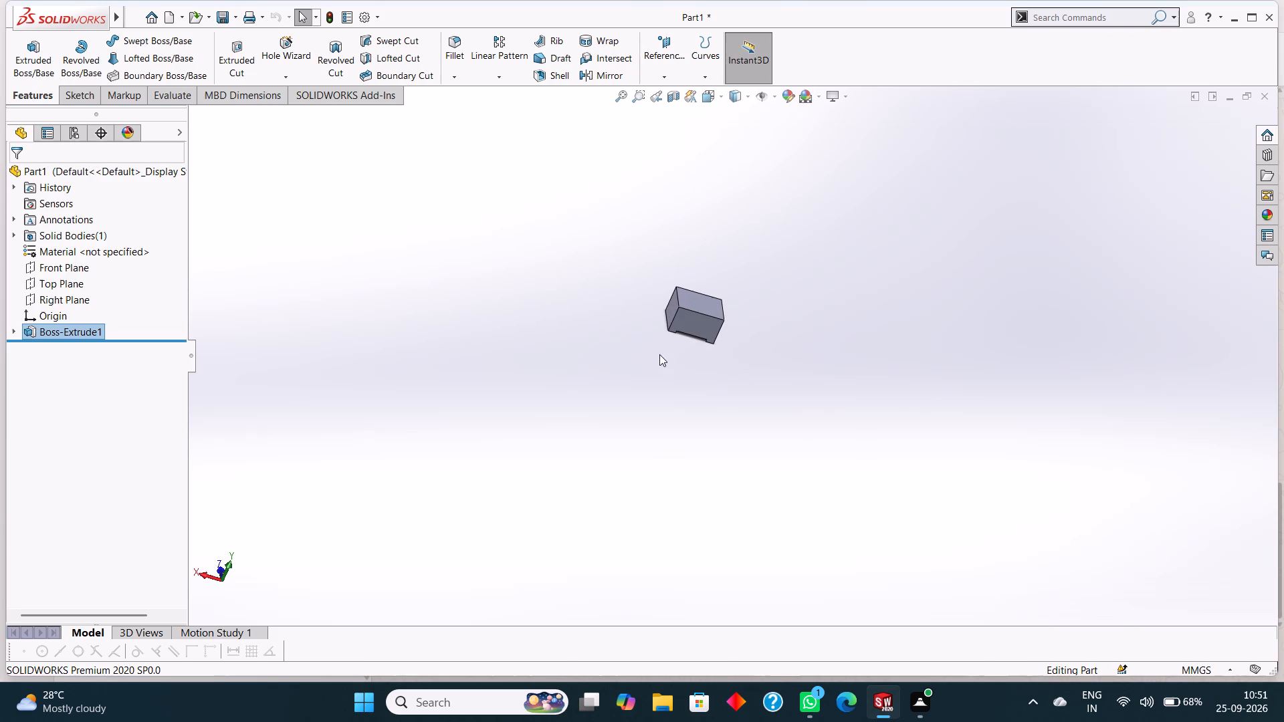
{"action": "right_click", "coordinate": [73, 332]}
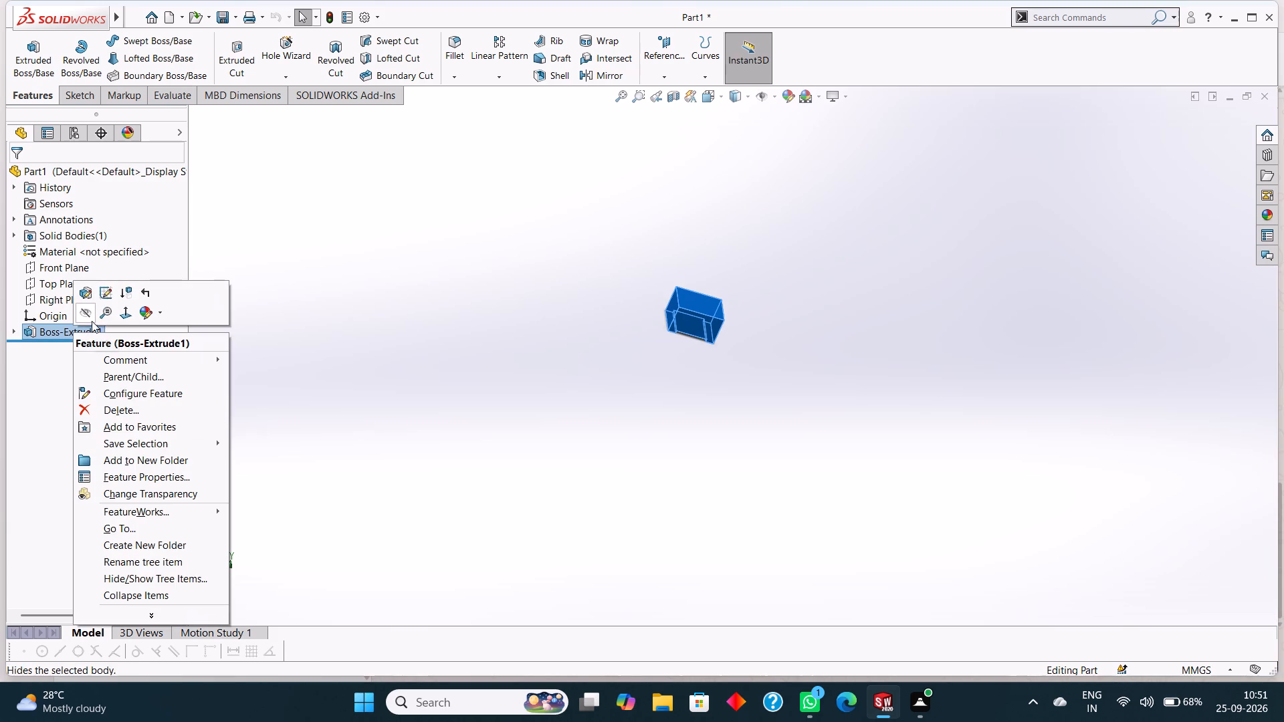
{"action": "left_click", "coordinate": [87, 294]}
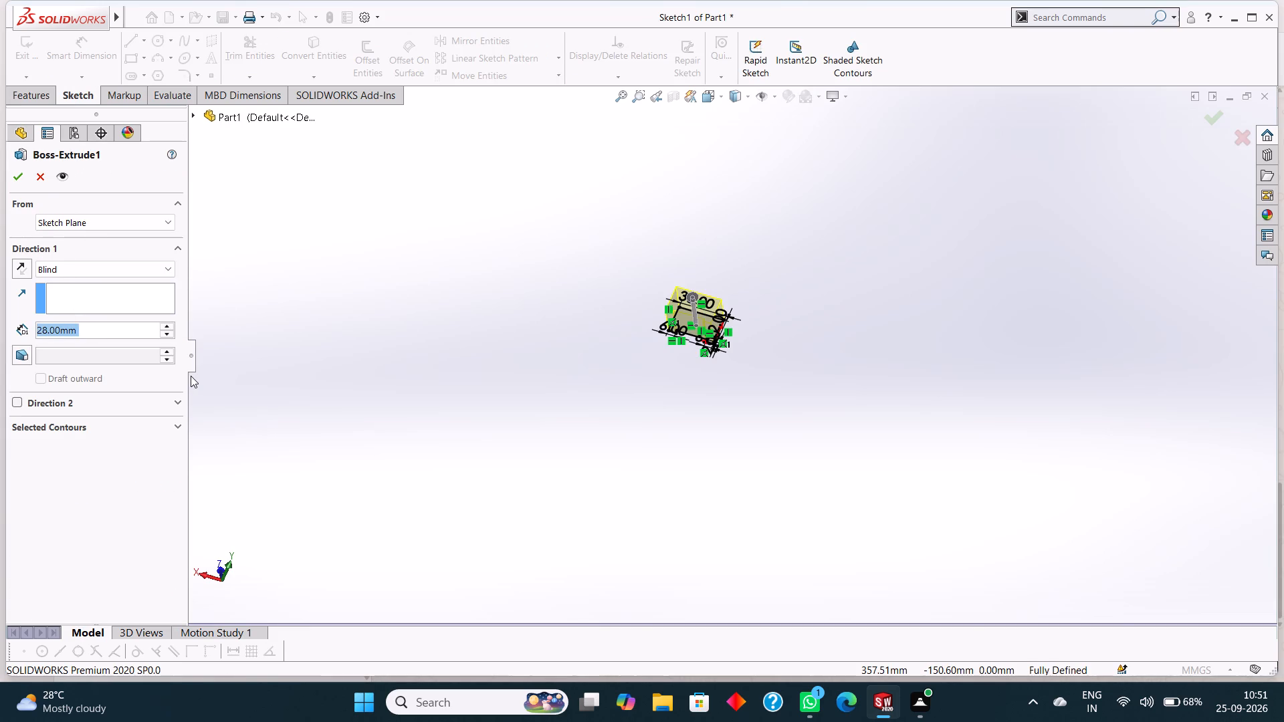
{"action": "type", "text": "58"}
{"action": "key", "text": "Return"}
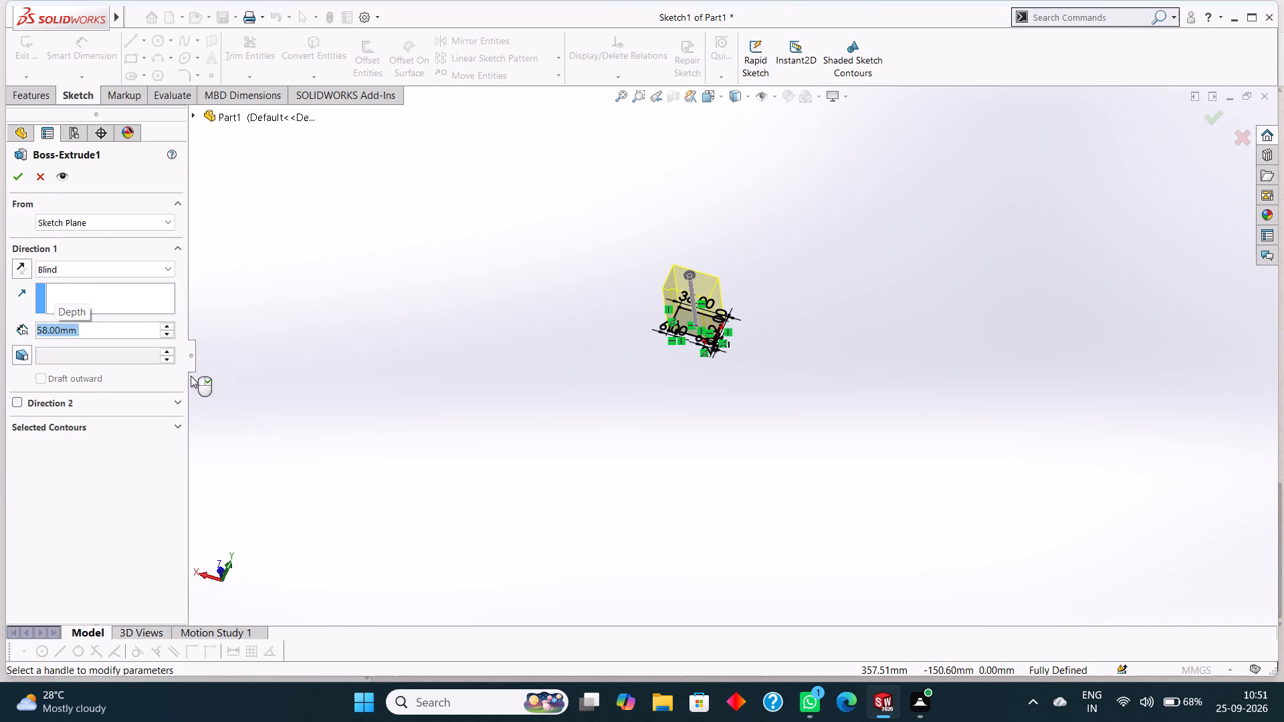
{"action": "left_click", "coordinate": [11, 183]}
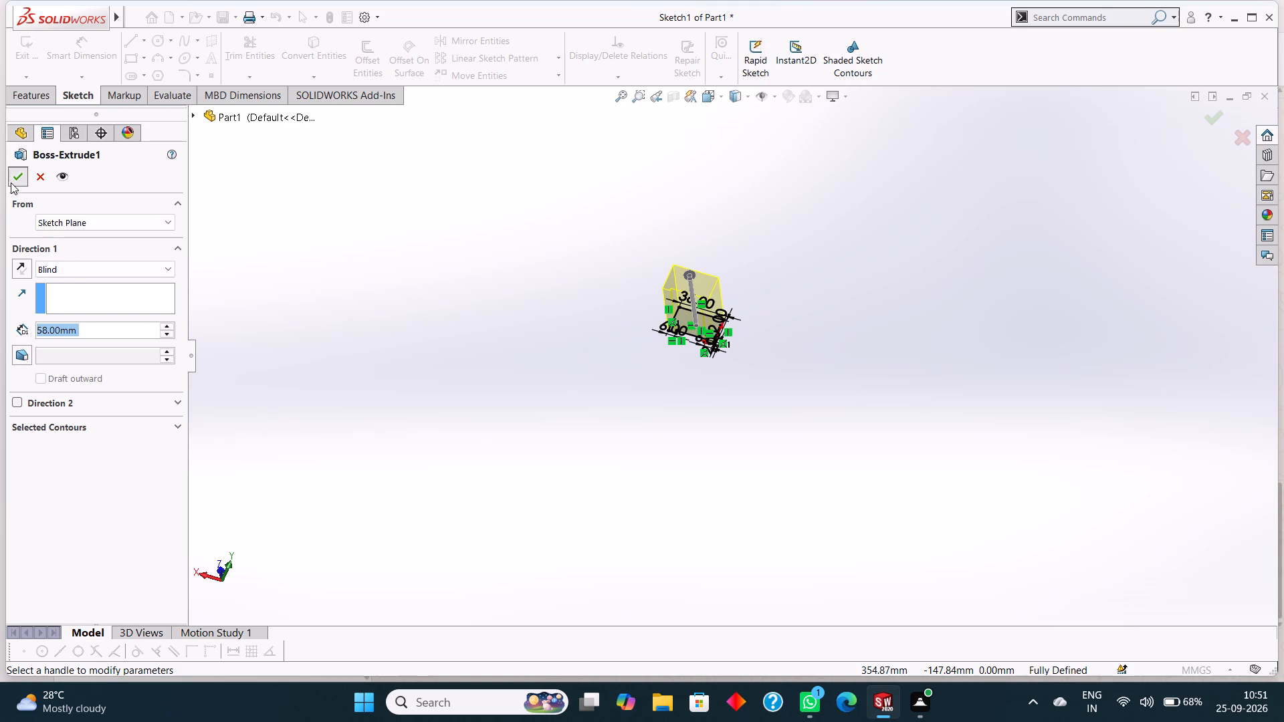
{"action": "left_click", "coordinate": [679, 353]}
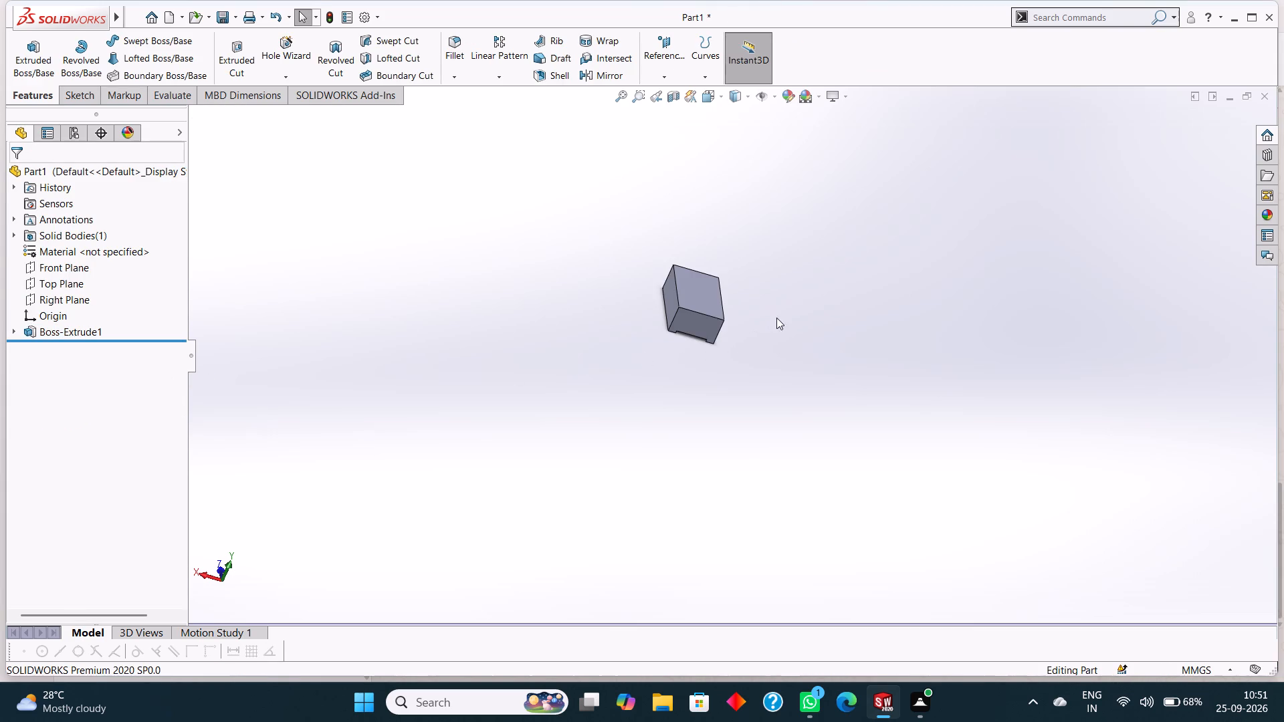
Inspect the lengthened block and reopen its extrusion definition to check the depth setting.
{"action": "middle_click_drag", "start_coordinate": [777, 318], "coordinate": [796, 330]}
{"action": "scroll", "coordinate": [756, 287], "scroll_direction": "down", "scroll_amount": 1}
{"action": "scroll", "coordinate": [661, 187], "scroll_direction": "down", "scroll_amount": 1}
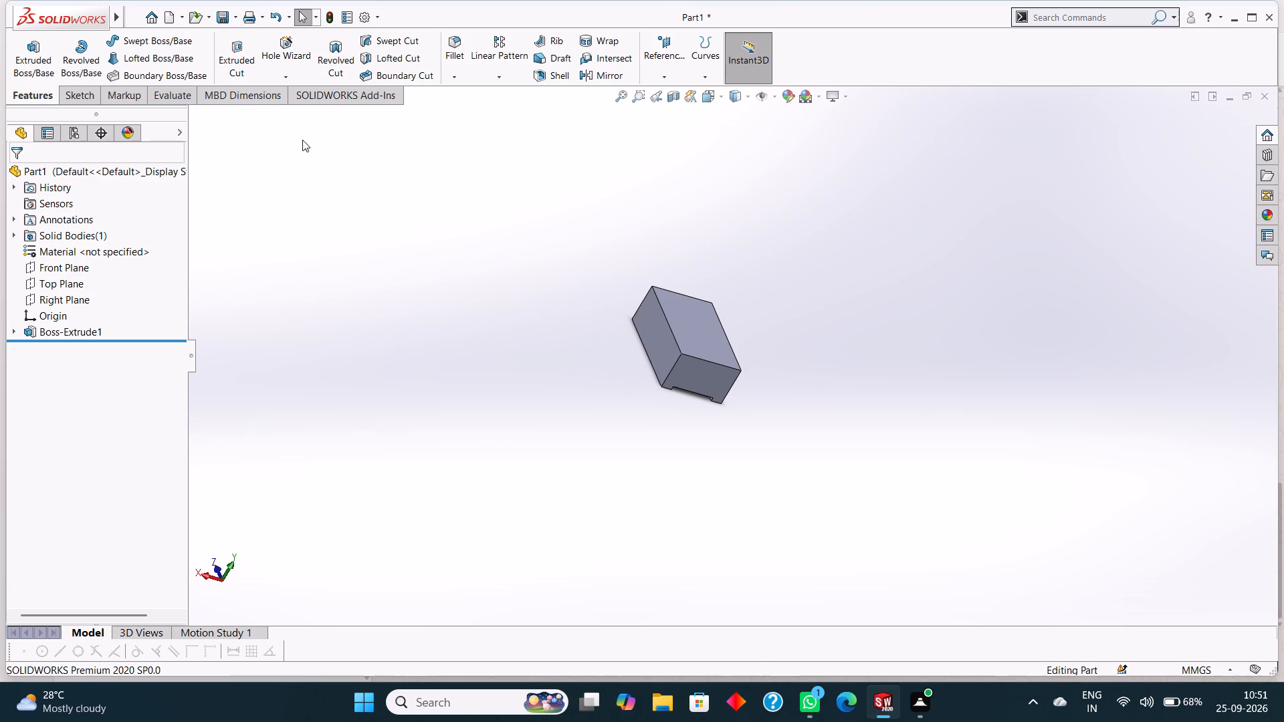
{"action": "right_click", "coordinate": [75, 328]}
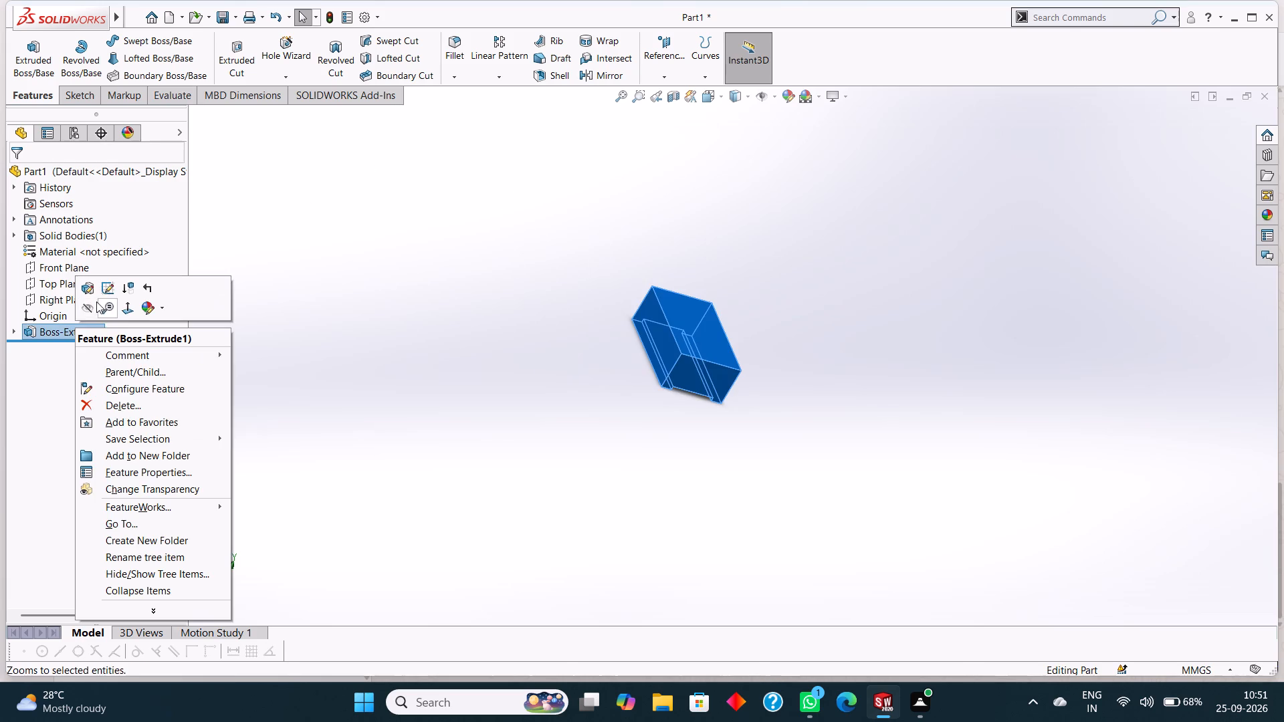
{"action": "left_click", "coordinate": [90, 287]}
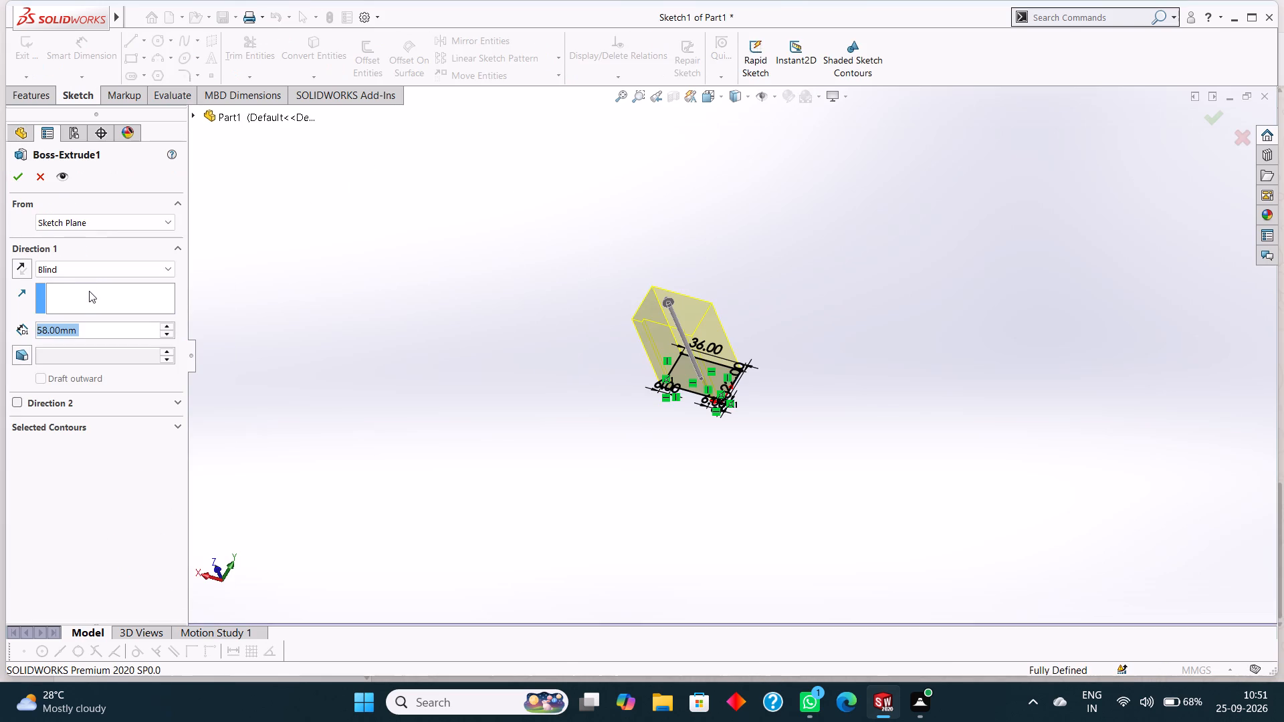
{"action": "left_click", "coordinate": [20, 178]}
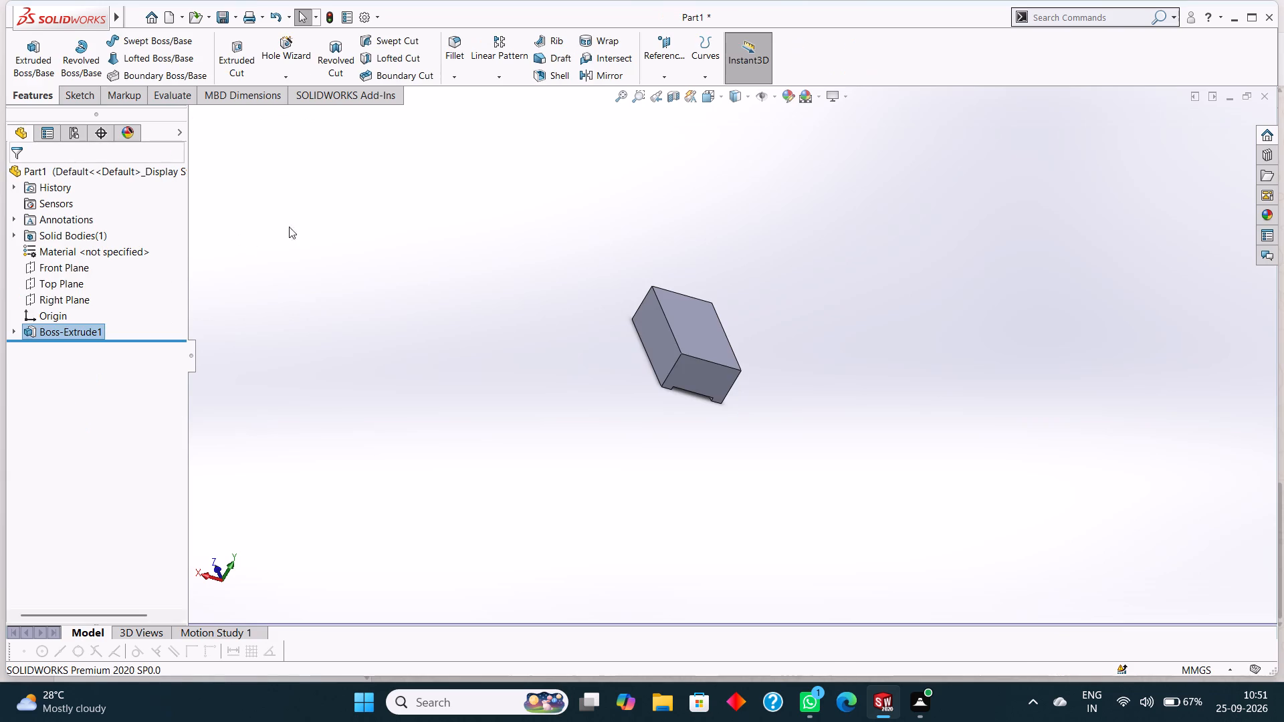
Create a reference plane parallel to the Front Plane with an offset distance of 0 mm.
{"action": "left_click", "coordinate": [669, 76]}
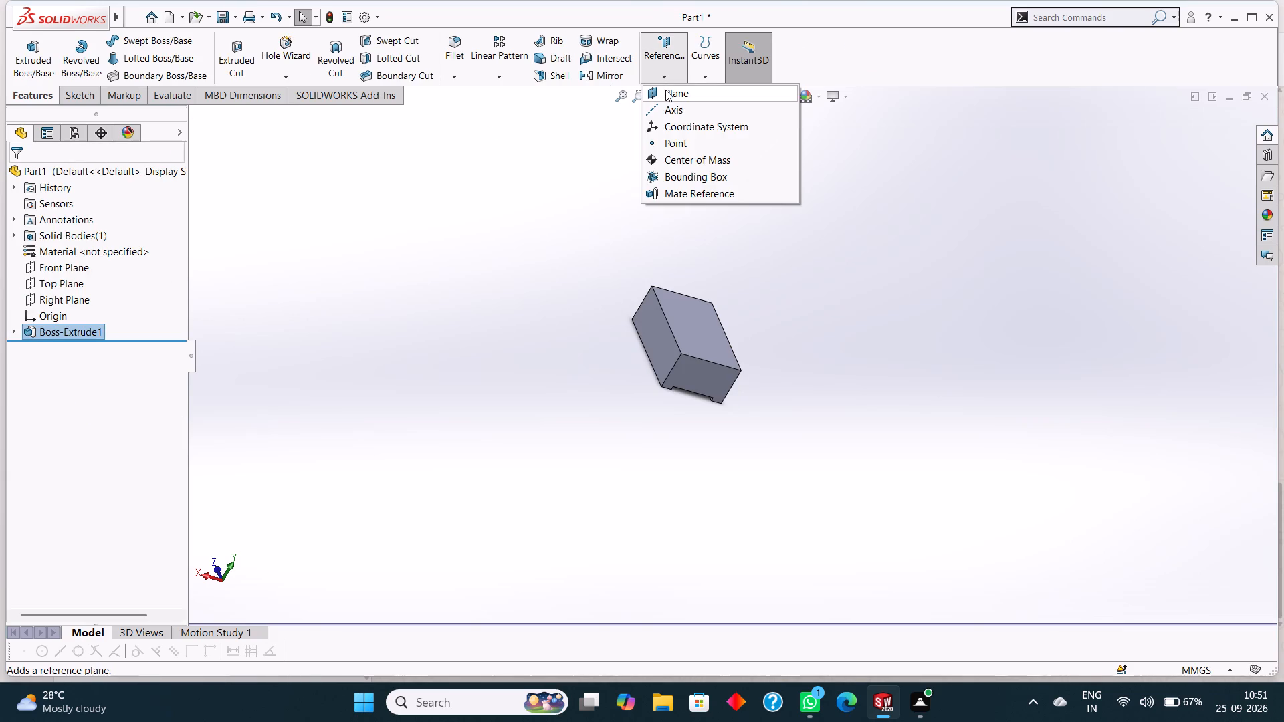
{"action": "left_click", "coordinate": [665, 90]}
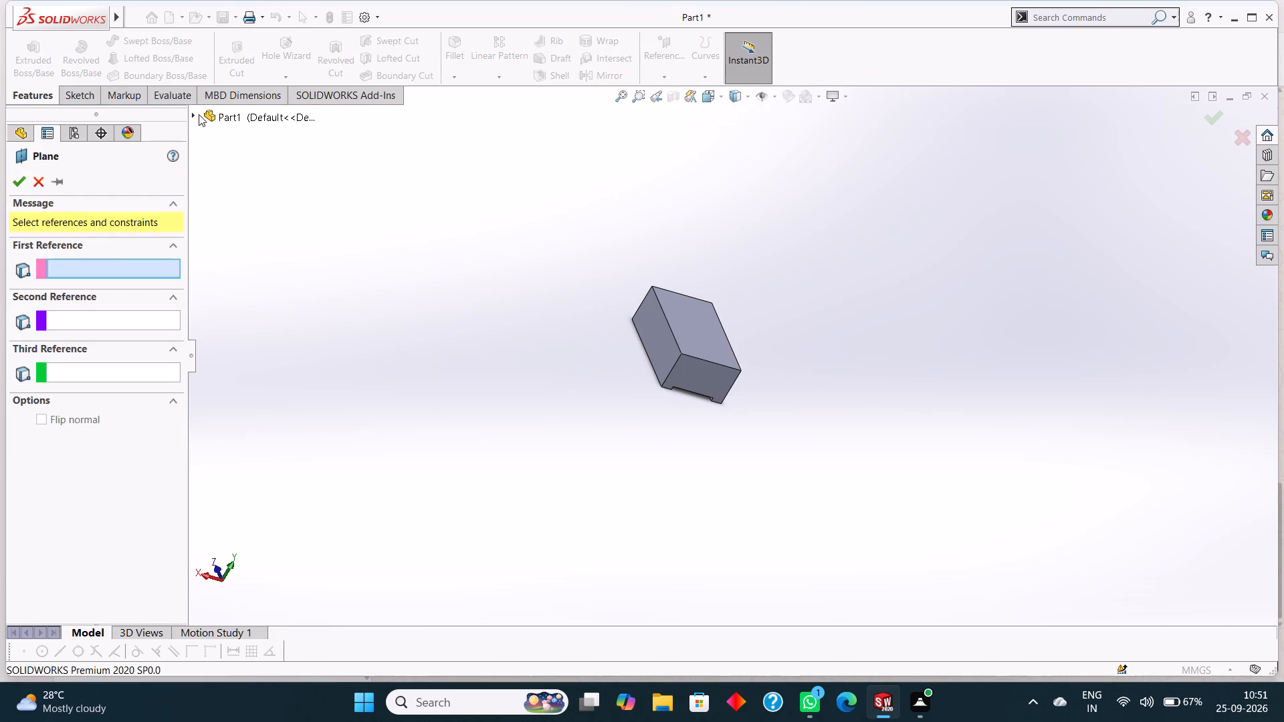
{"action": "left_click", "coordinate": [195, 111]}
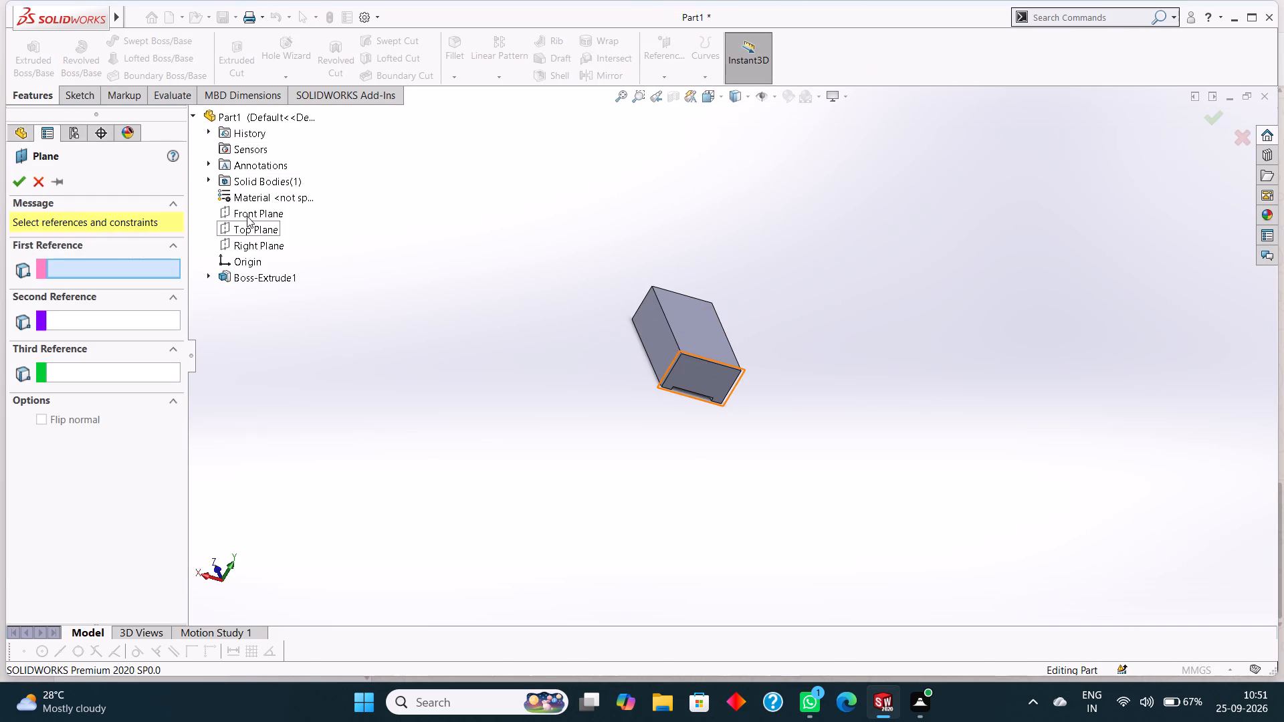
{"action": "left_click", "coordinate": [248, 215]}
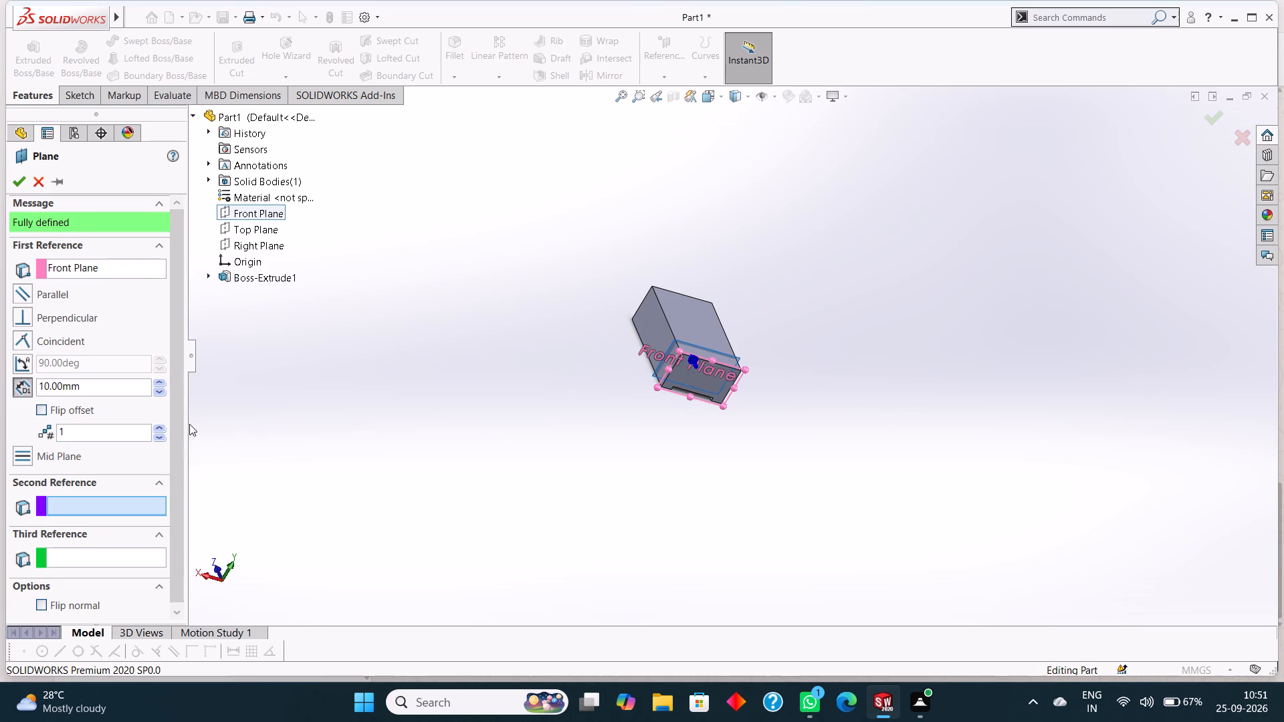
{"action": "left_click_drag", "start_coordinate": [94, 387], "coordinate": [0, 369]}
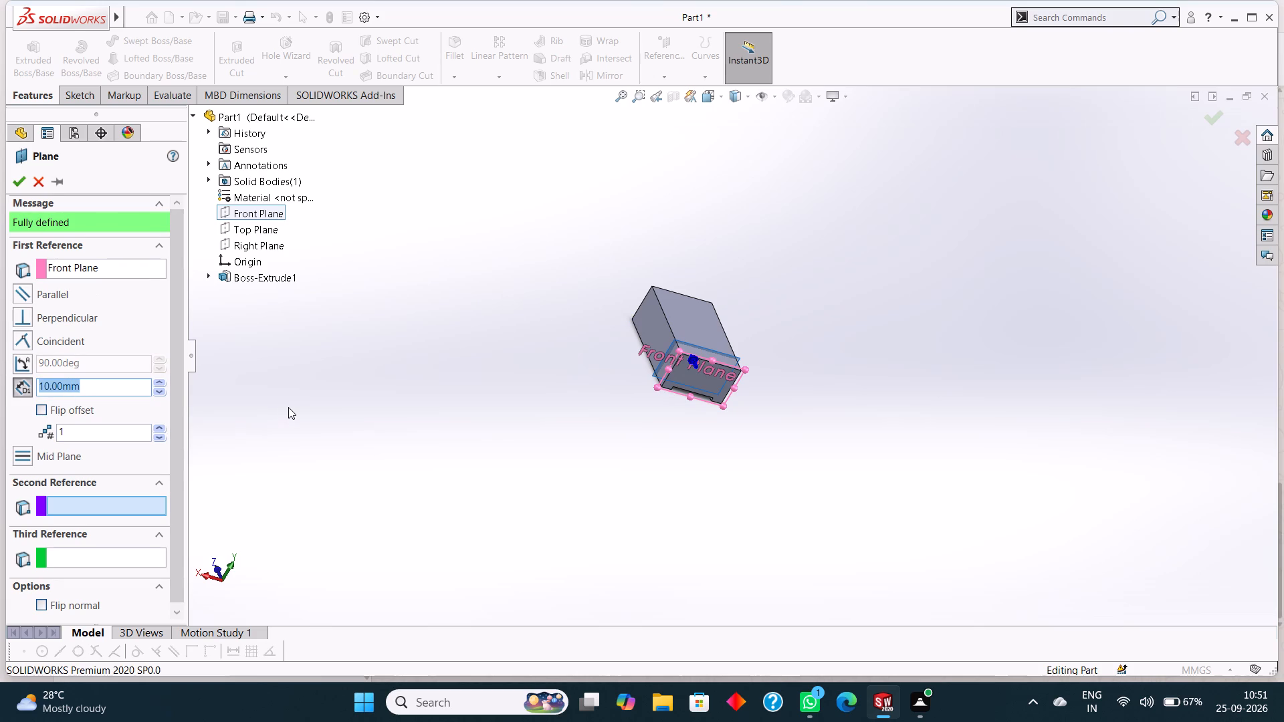
{"action": "key", "text": "0"}
{"action": "key", "text": "Return"}
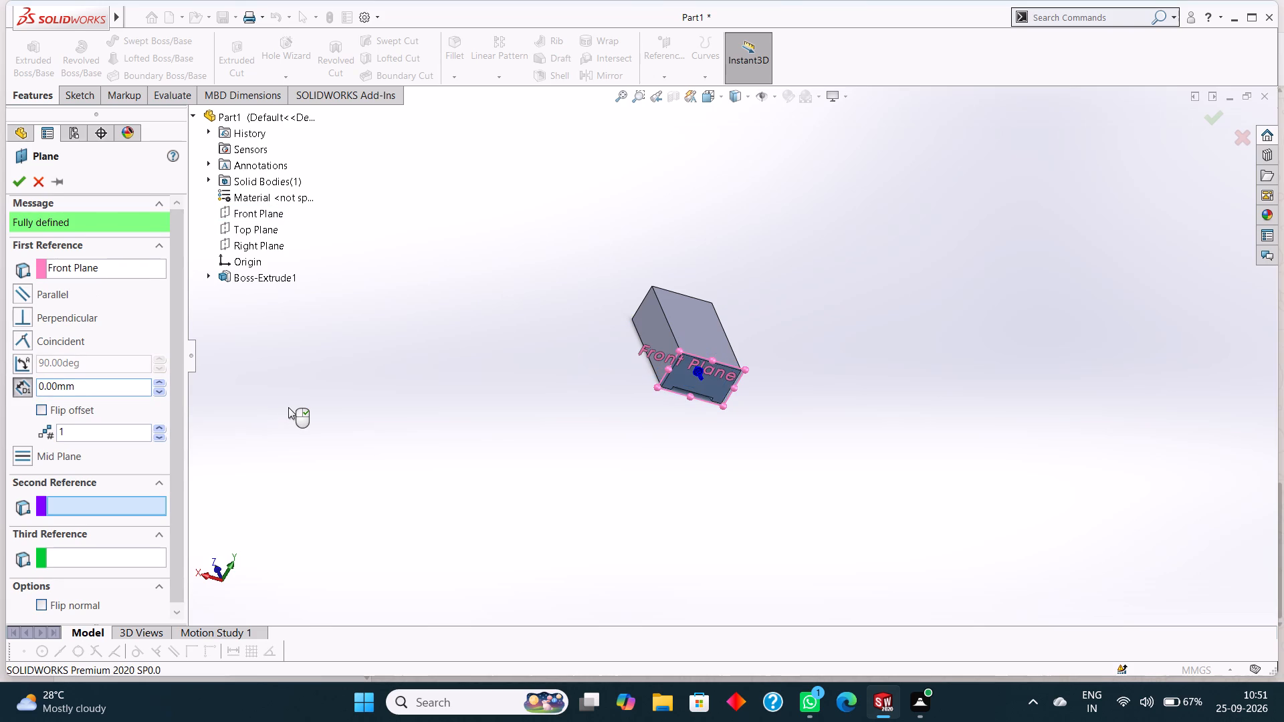
{"action": "left_click", "coordinate": [18, 174]}
Orient the view normal to the new reference plane and open a new sketch on it.
{"action": "scroll", "coordinate": [629, 406], "scroll_direction": "down", "scroll_amount": 4}
{"action": "scroll", "coordinate": [688, 381], "scroll_direction": "down", "scroll_amount": 2}
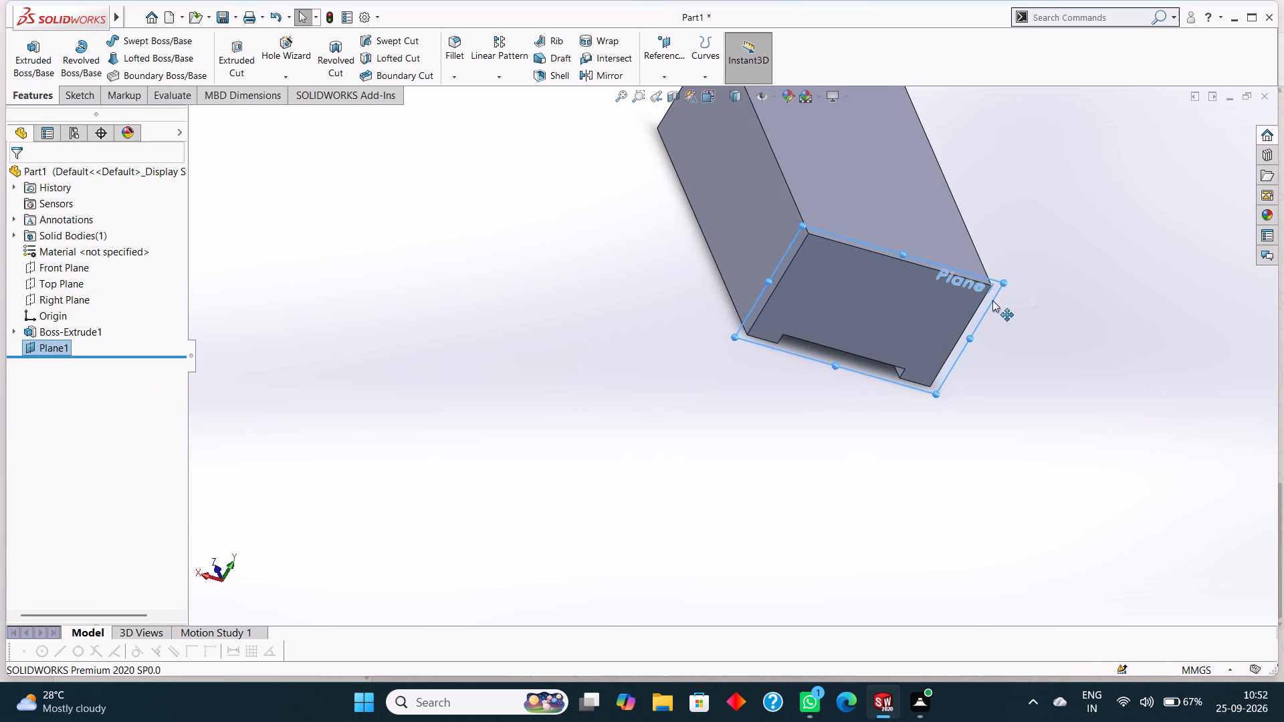
{"action": "left_click", "coordinate": [982, 308]}
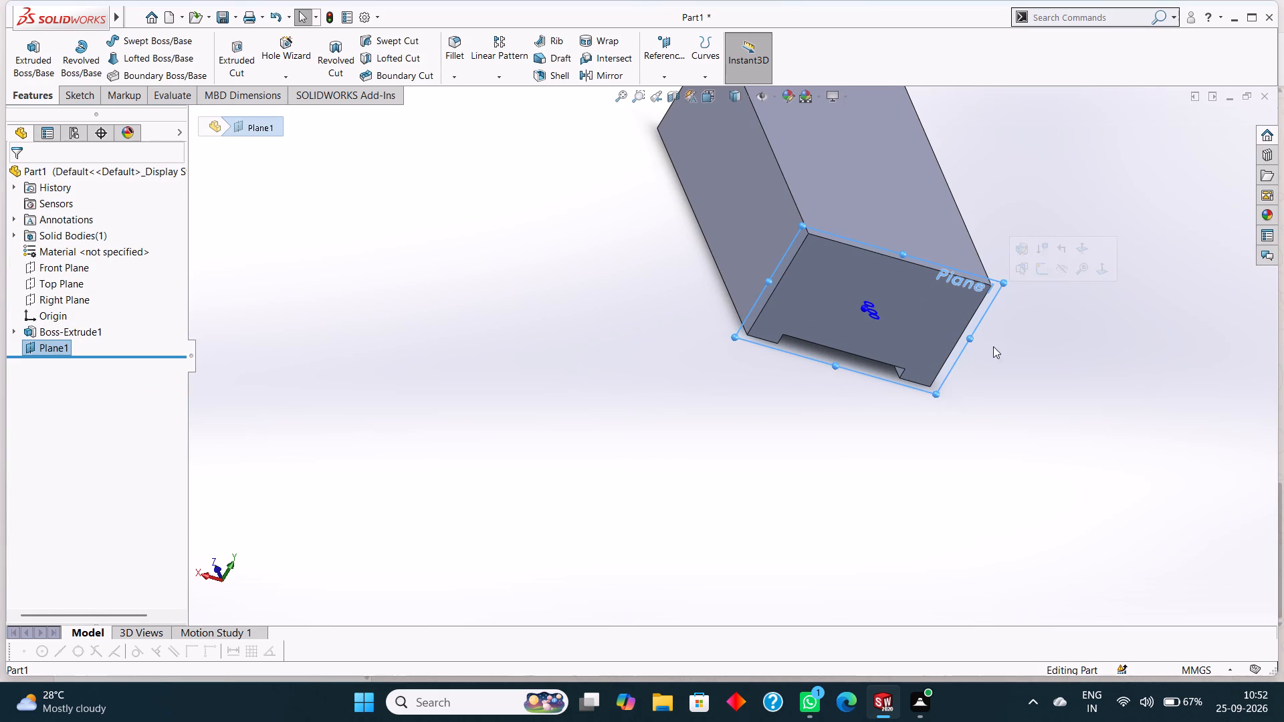
{"action": "left_click", "coordinate": [978, 322]}
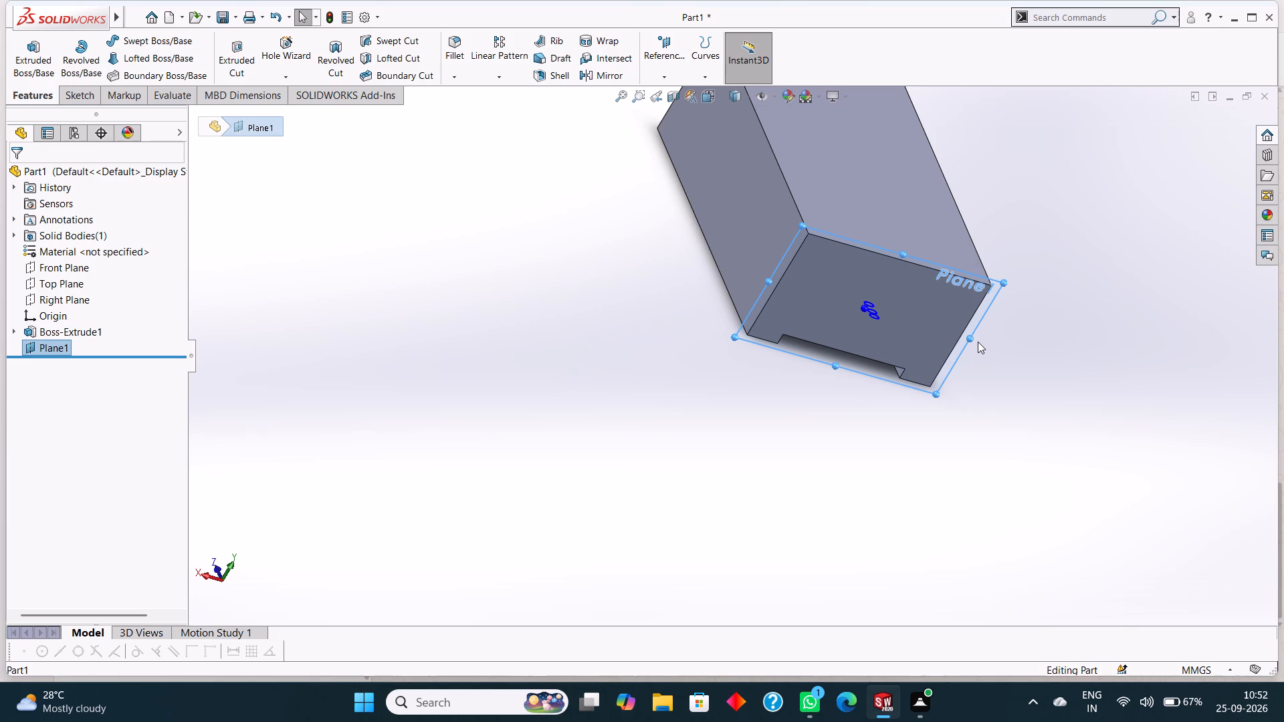
{"action": "key", "text": "ctrl+8"}
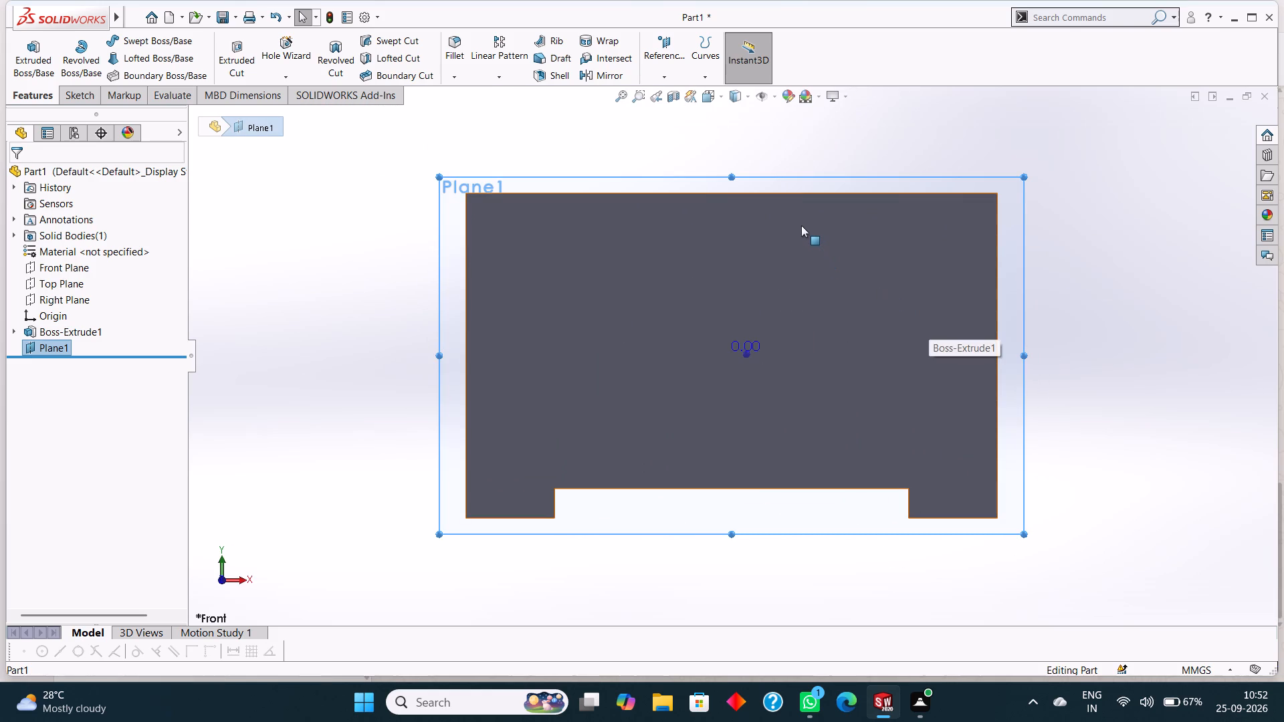
{"action": "right_click", "coordinate": [837, 183]}
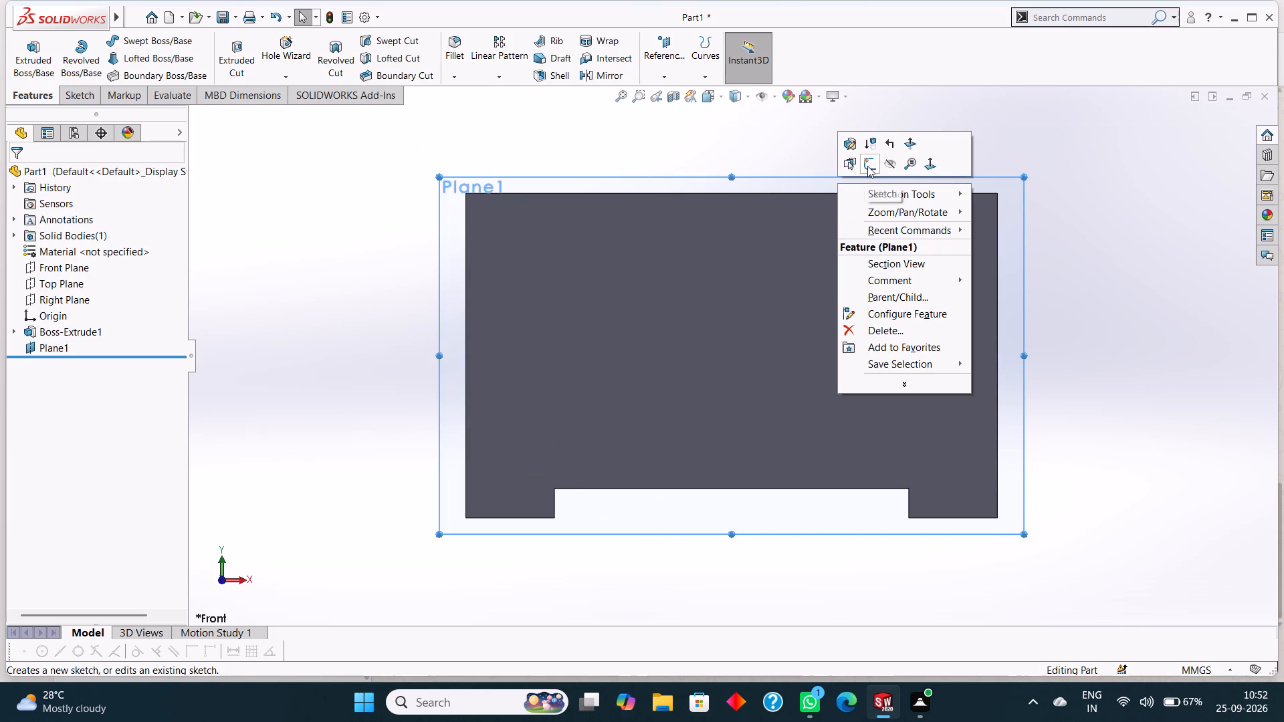
{"action": "left_click", "coordinate": [867, 164]}
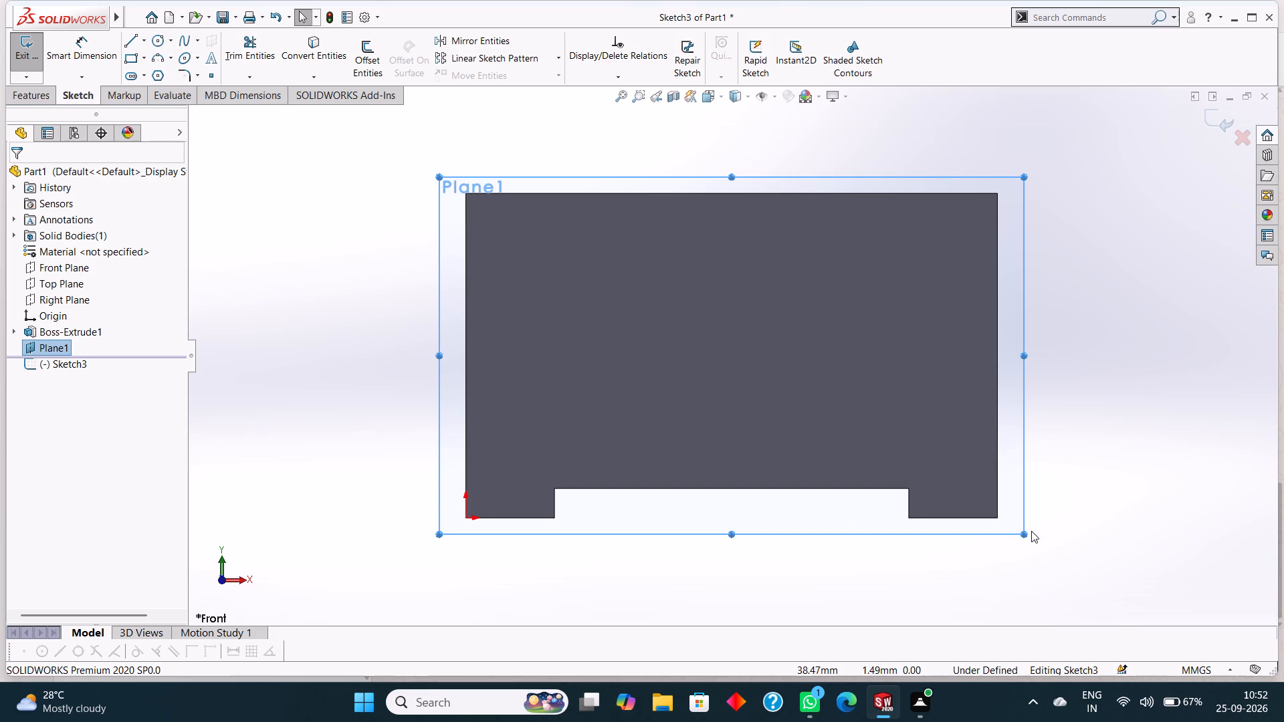
Sketch two concentric circles centred above the block's top edge midpoint, with radii of 4 mm and about 7.9 mm.
{"action": "scroll", "coordinate": [733, 285], "scroll_direction": "up", "scroll_amount": 3}
{"action": "left_click", "coordinate": [160, 40]}
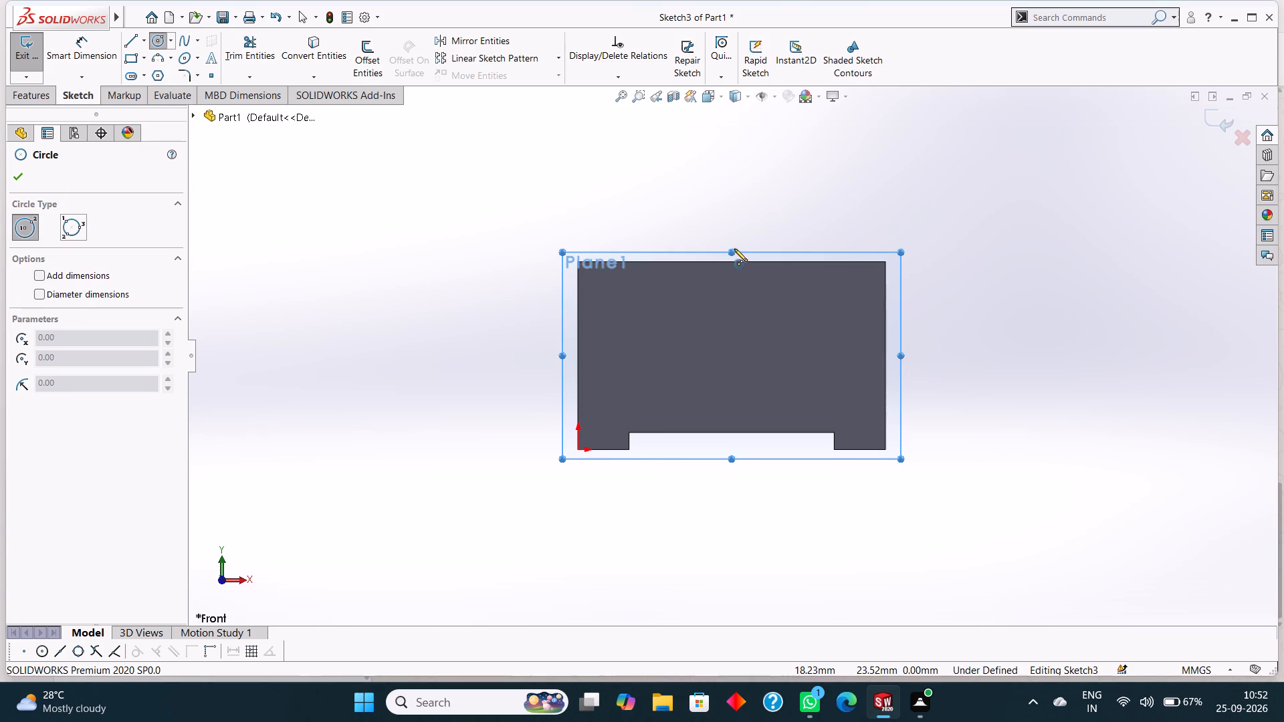
{"action": "left_click", "coordinate": [728, 168]}
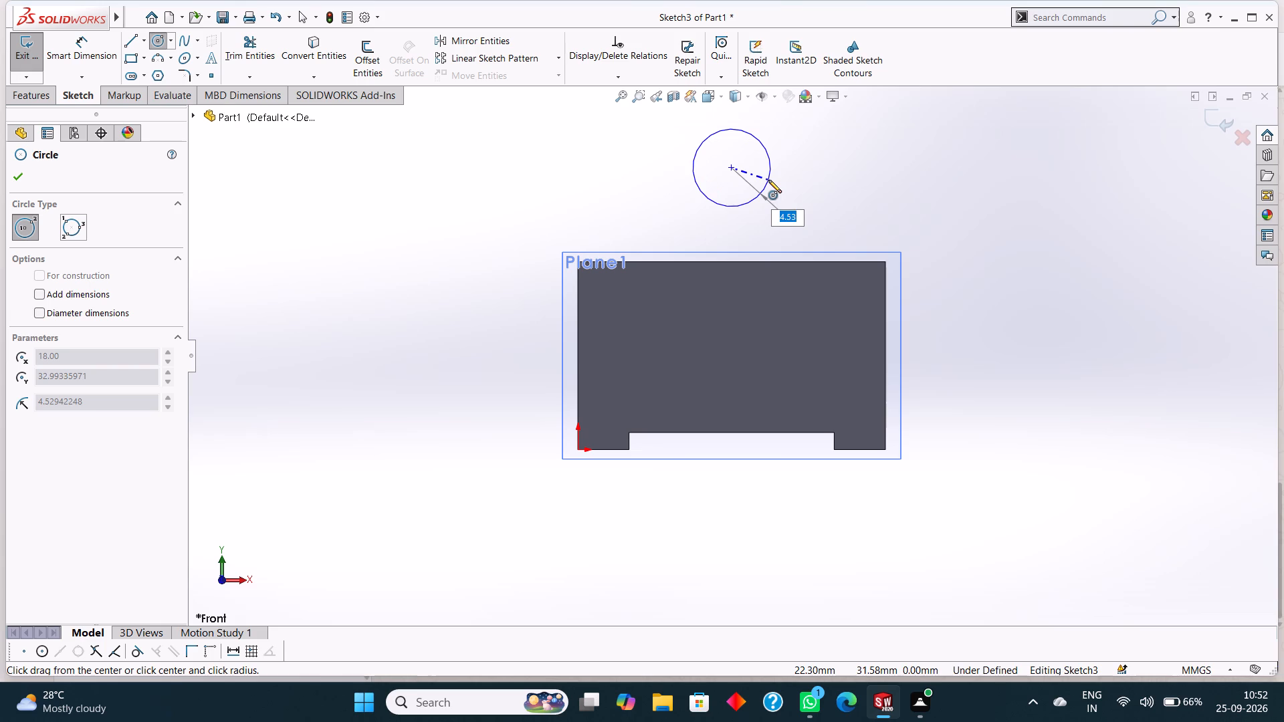
{"action": "key", "text": "4"}
{"action": "key", "text": "Return"}
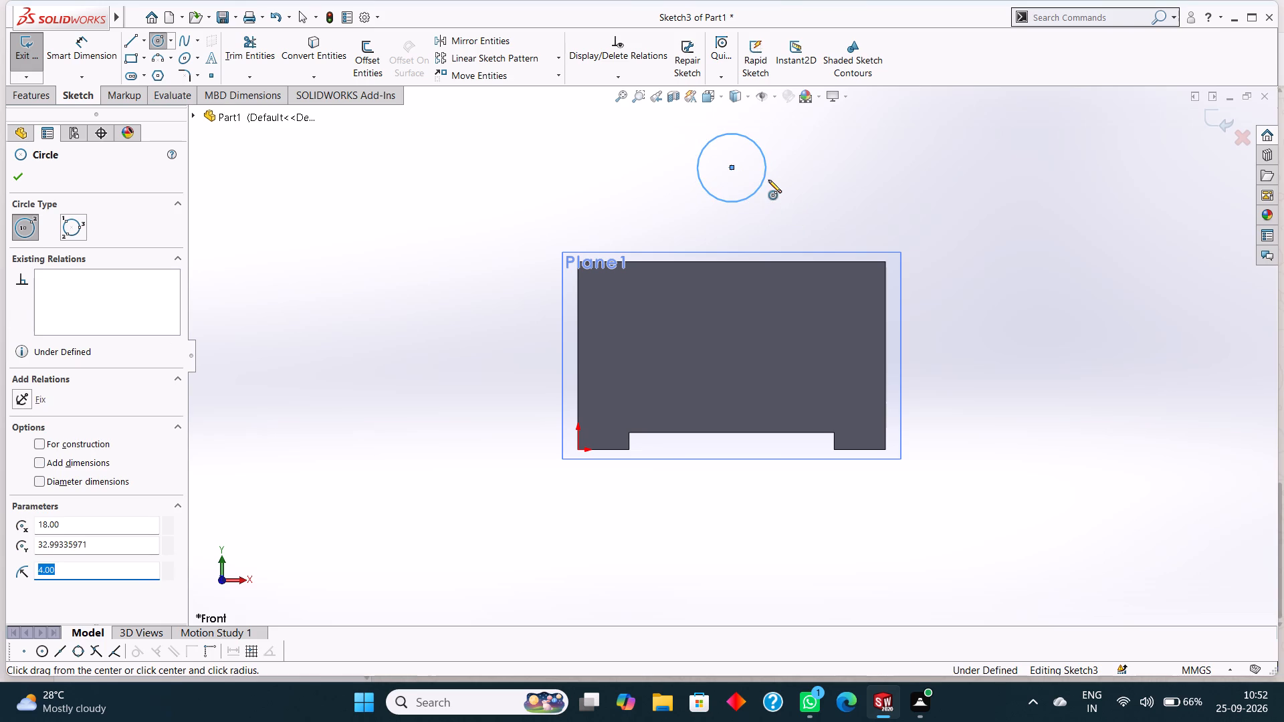
{"action": "left_click", "coordinate": [729, 165]}
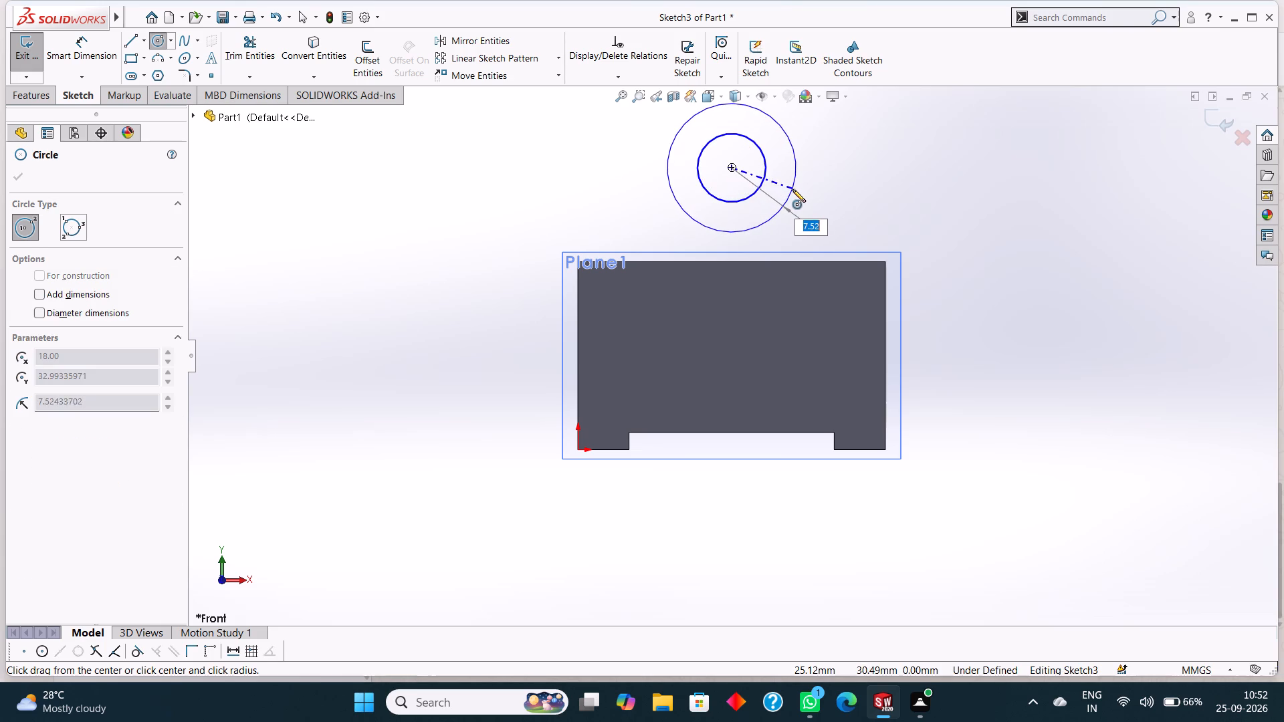
{"action": "left_click", "coordinate": [794, 191]}
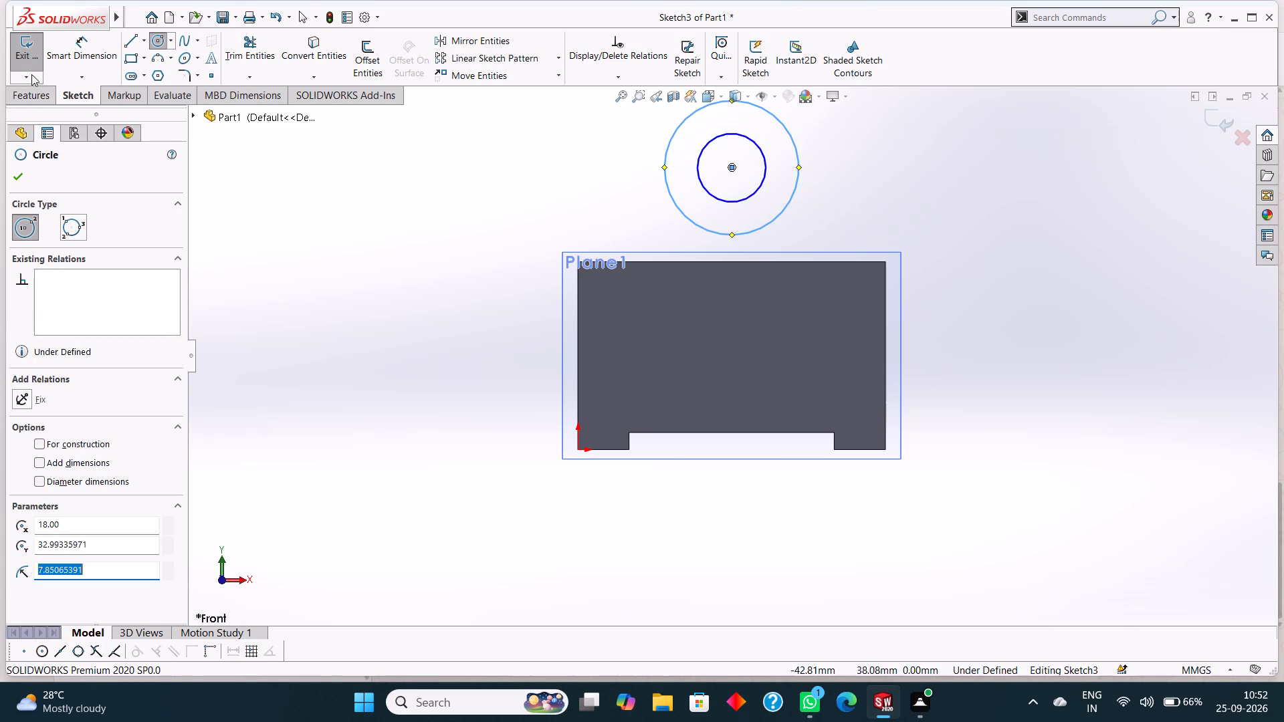
{"action": "left_click", "coordinate": [22, 175]}
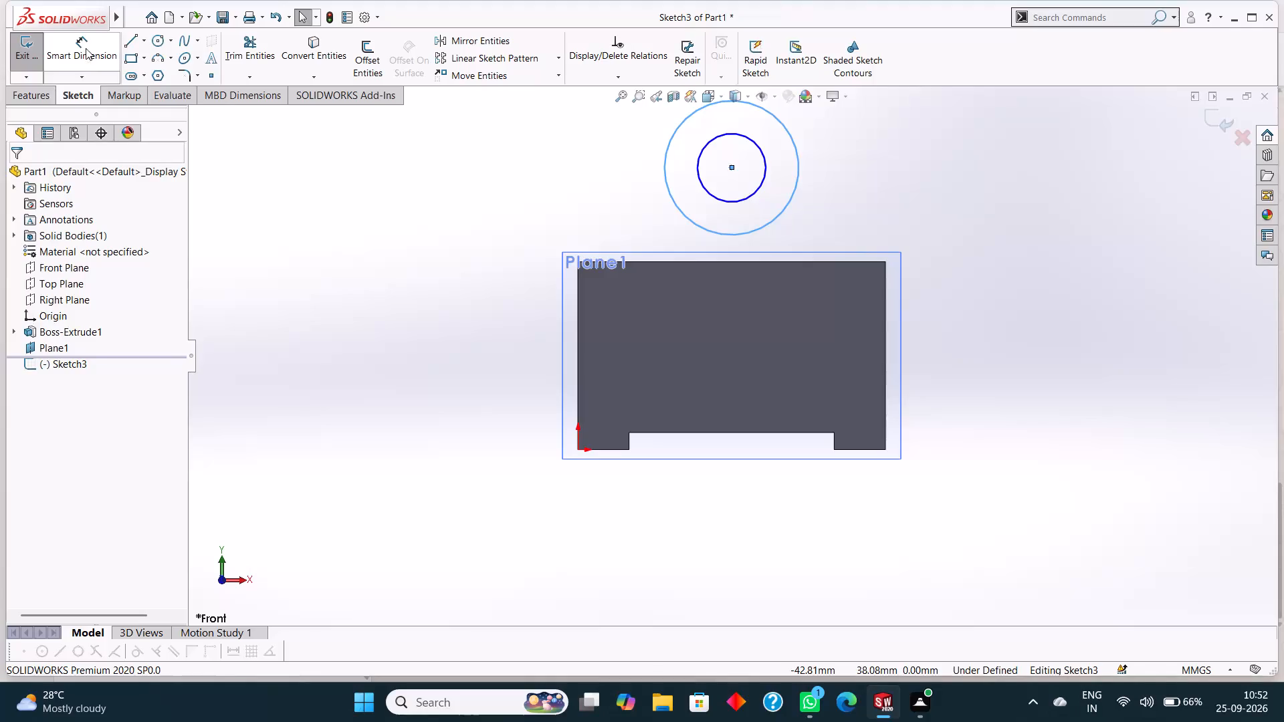
Dimension the inner circle's diameter and set the outer circle's diameter to 16 mm.
{"action": "left_click", "coordinate": [84, 50]}
{"action": "left_click", "coordinate": [759, 151]}
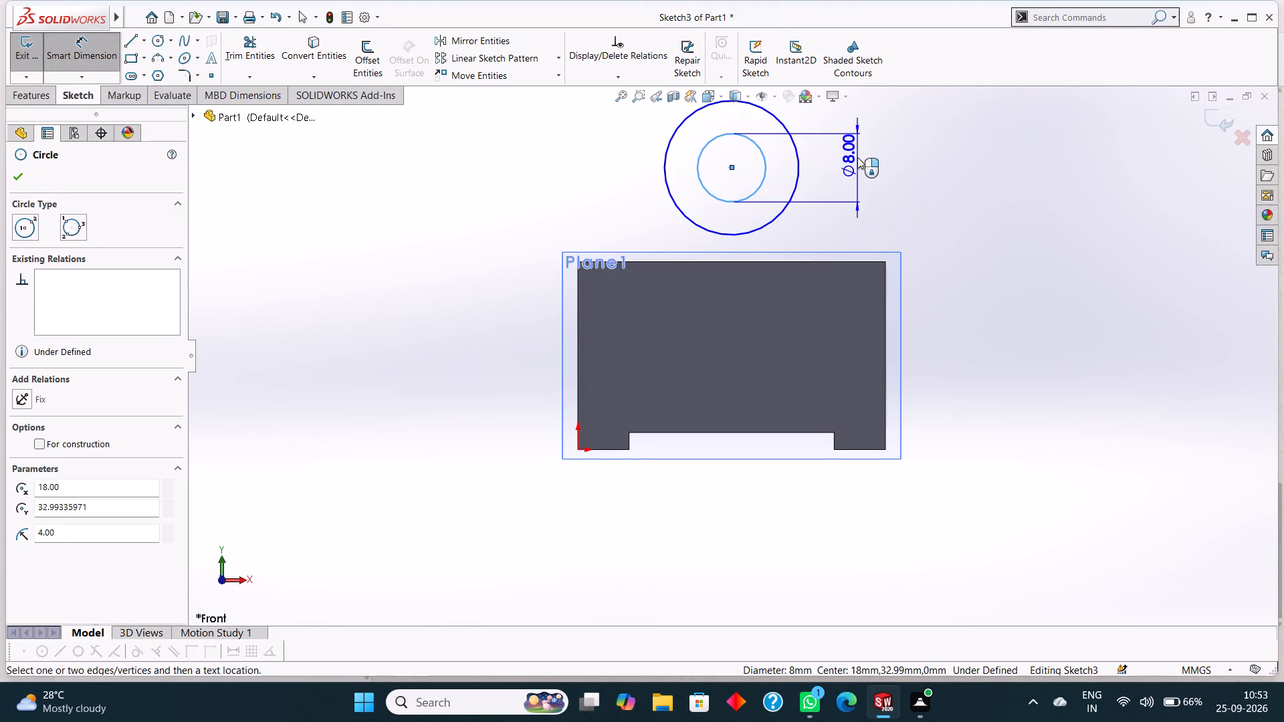
{"action": "left_click", "coordinate": [858, 157]}
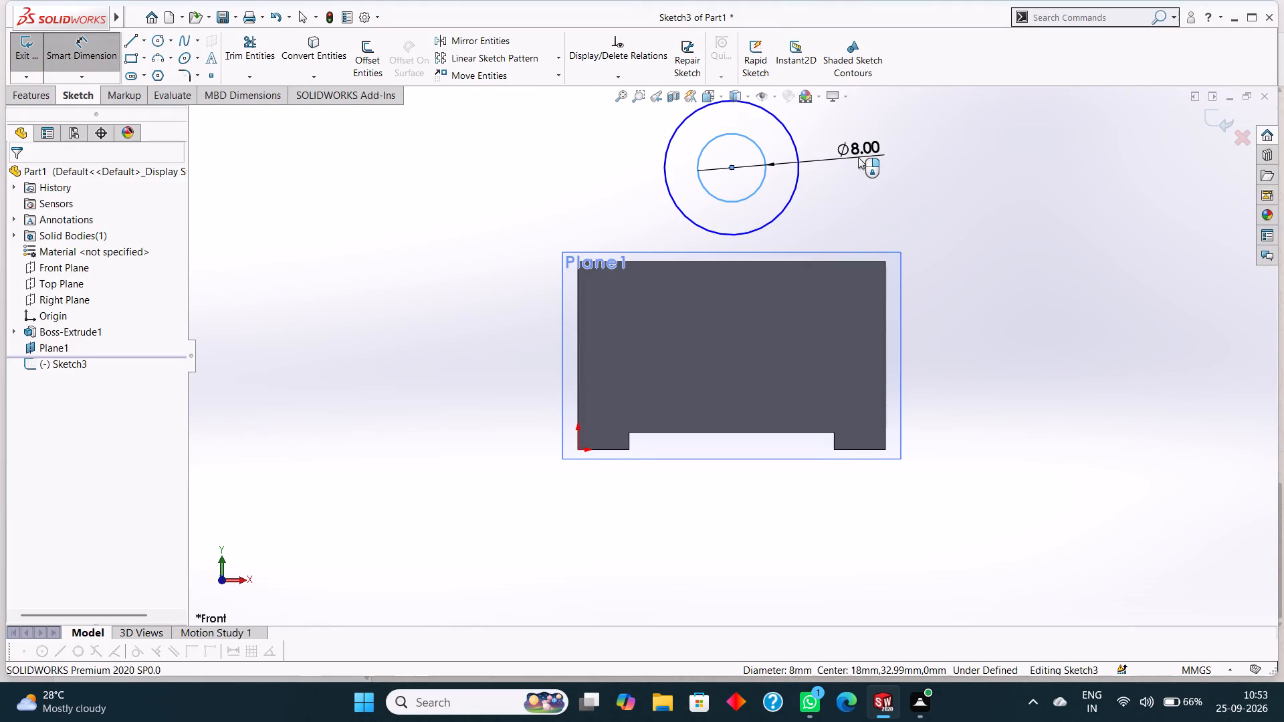
{"action": "left_click", "coordinate": [800, 136]}
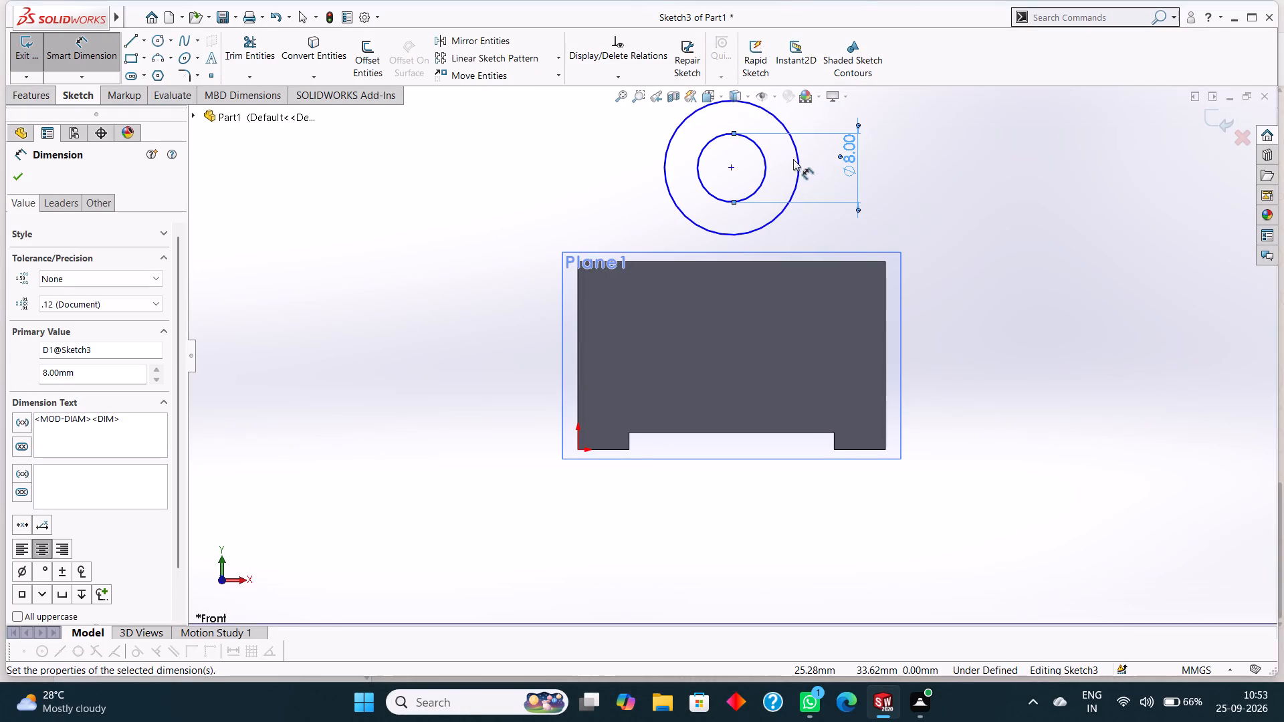
{"action": "left_click", "coordinate": [796, 159]}
{"action": "left_click", "coordinate": [897, 166]}
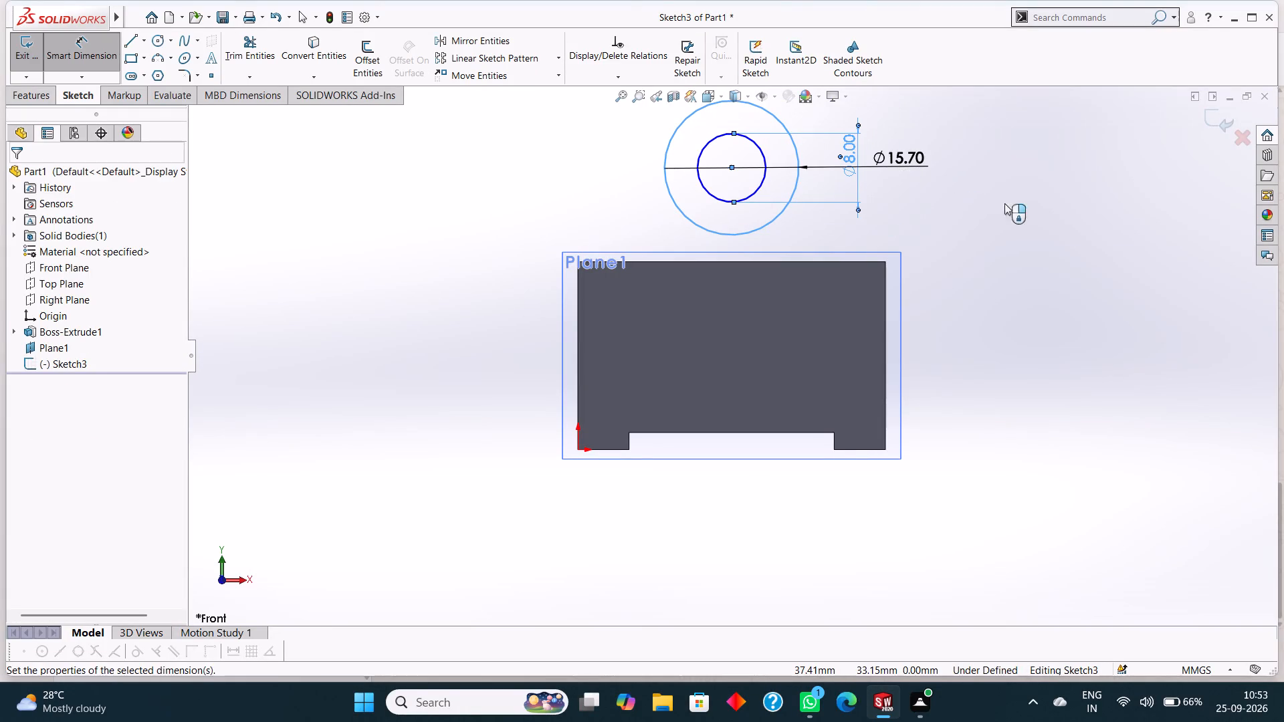
{"action": "type", "text": "16"}
{"action": "key", "text": "Return"}
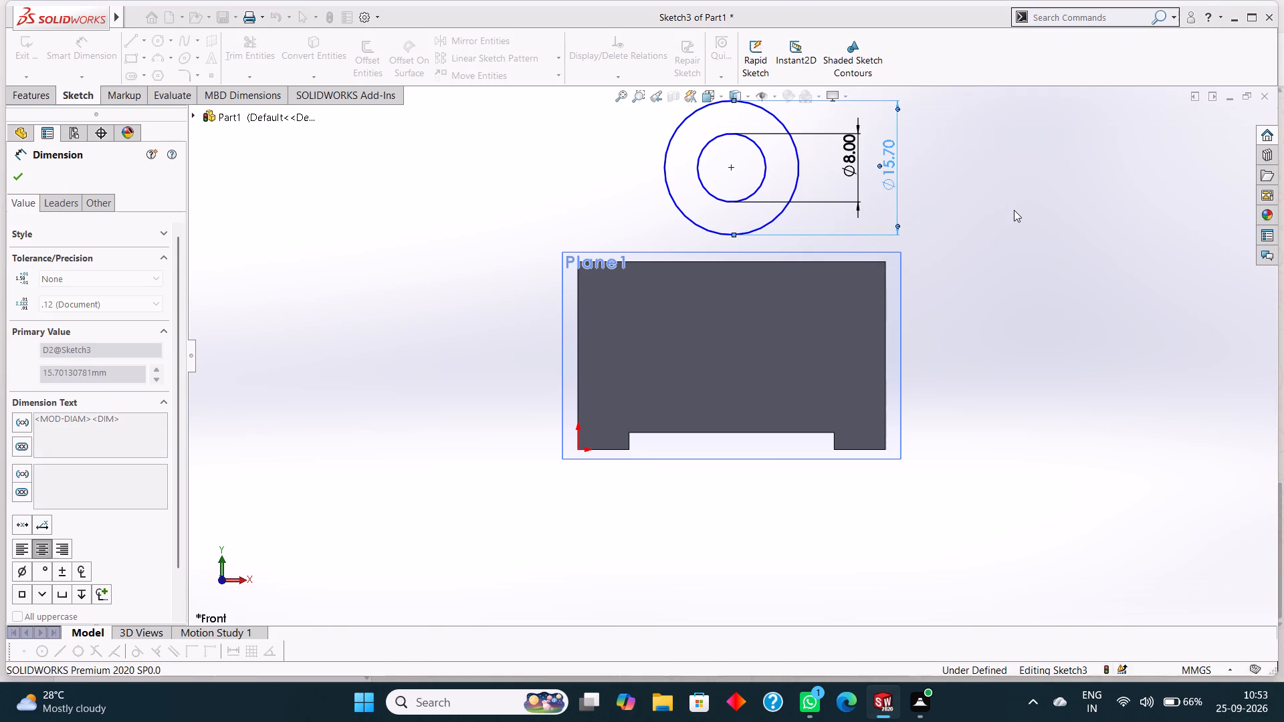
{"action": "left_click", "coordinate": [23, 181]}
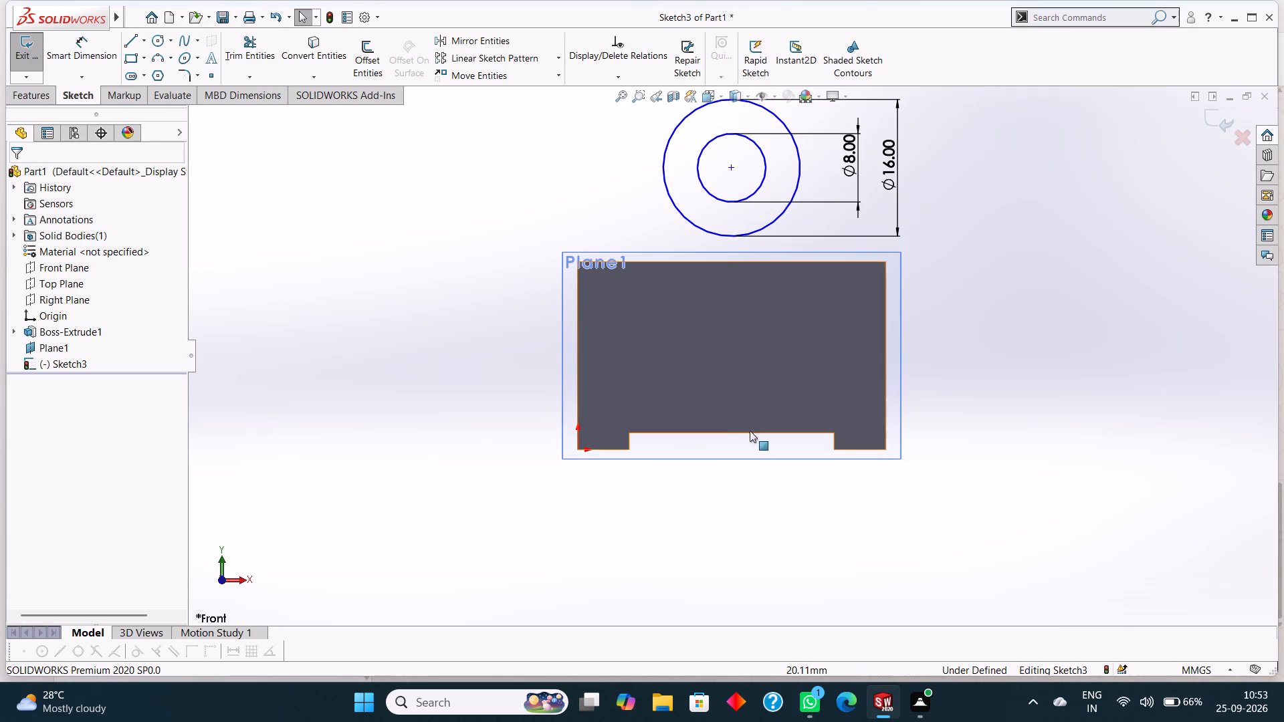
Set the vertical distance from the block's bottom edge to the circles' centre to 48 mm.
{"action": "left_click", "coordinate": [76, 48]}
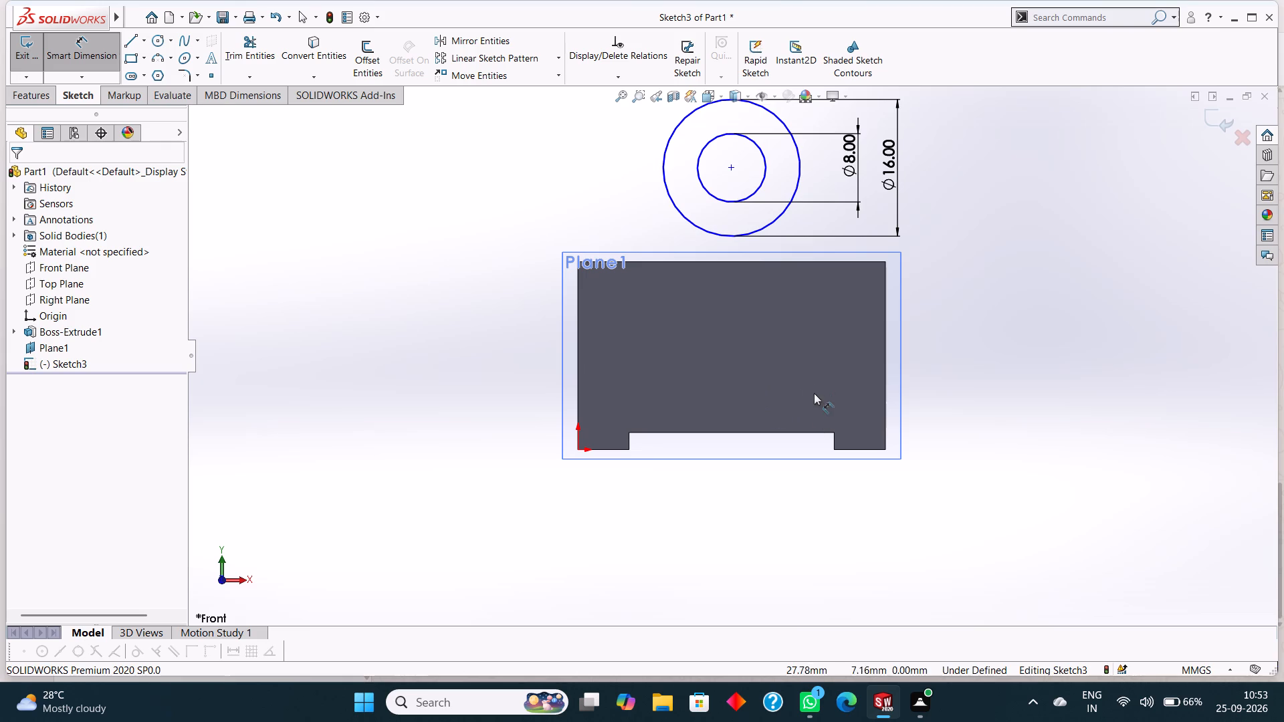
{"action": "left_click", "coordinate": [847, 449]}
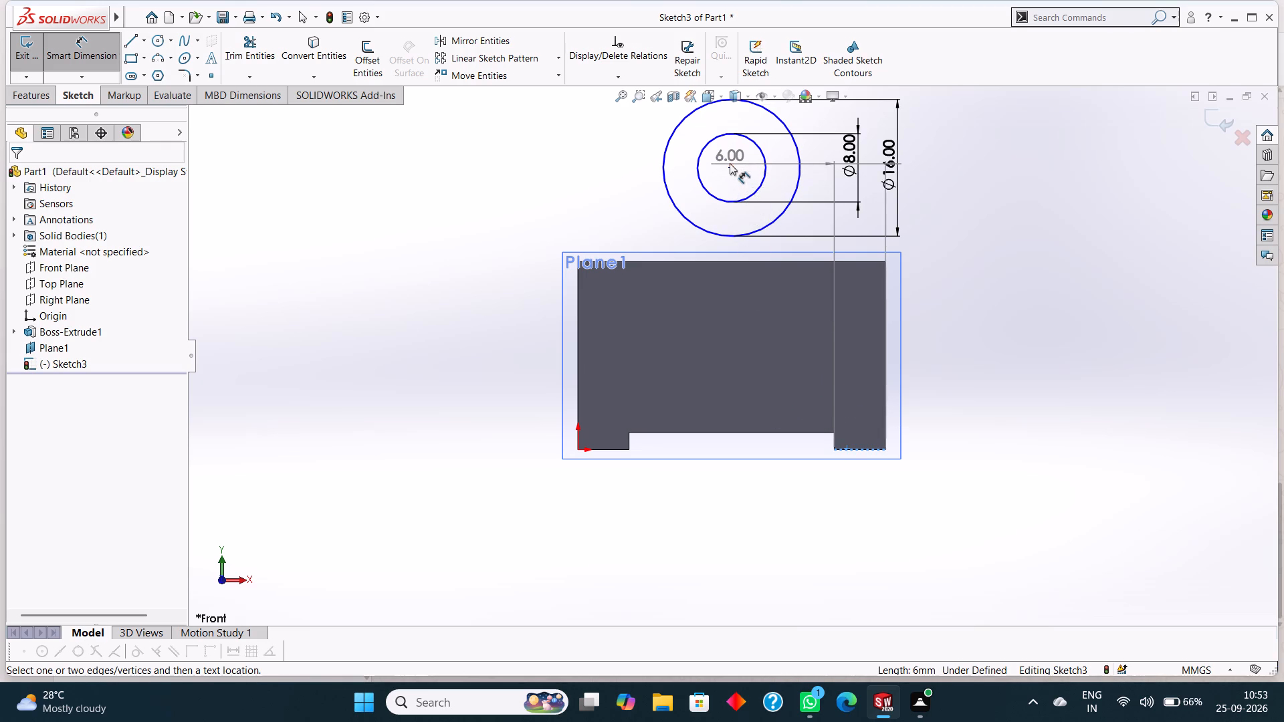
{"action": "left_click", "coordinate": [730, 166]}
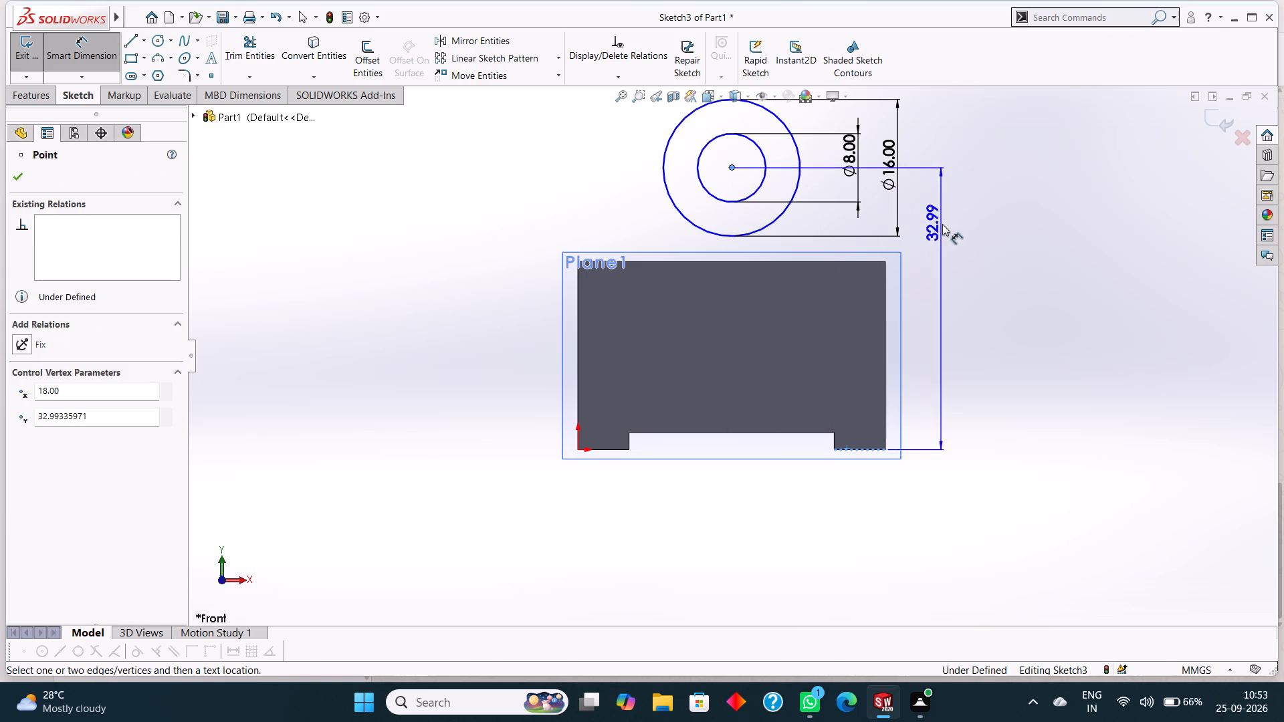
{"action": "left_click", "coordinate": [973, 245]}
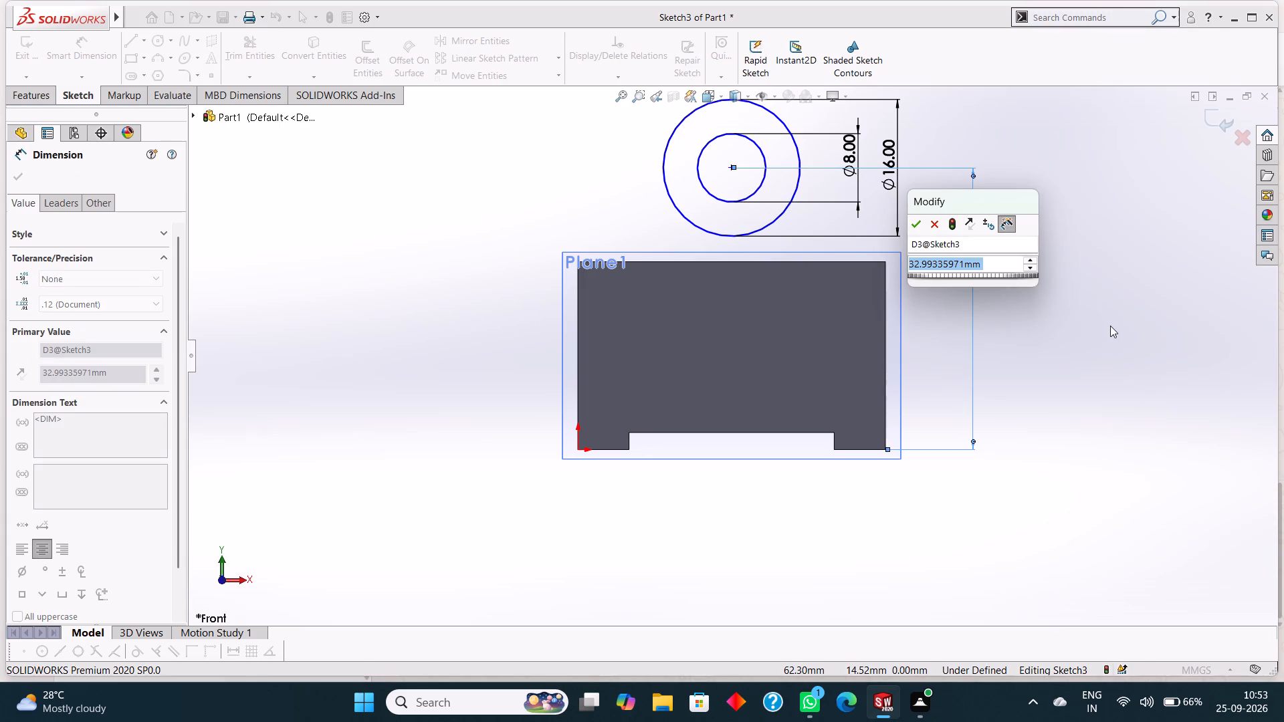
{"action": "type", "text": "48"}
{"action": "key", "text": "Return"}
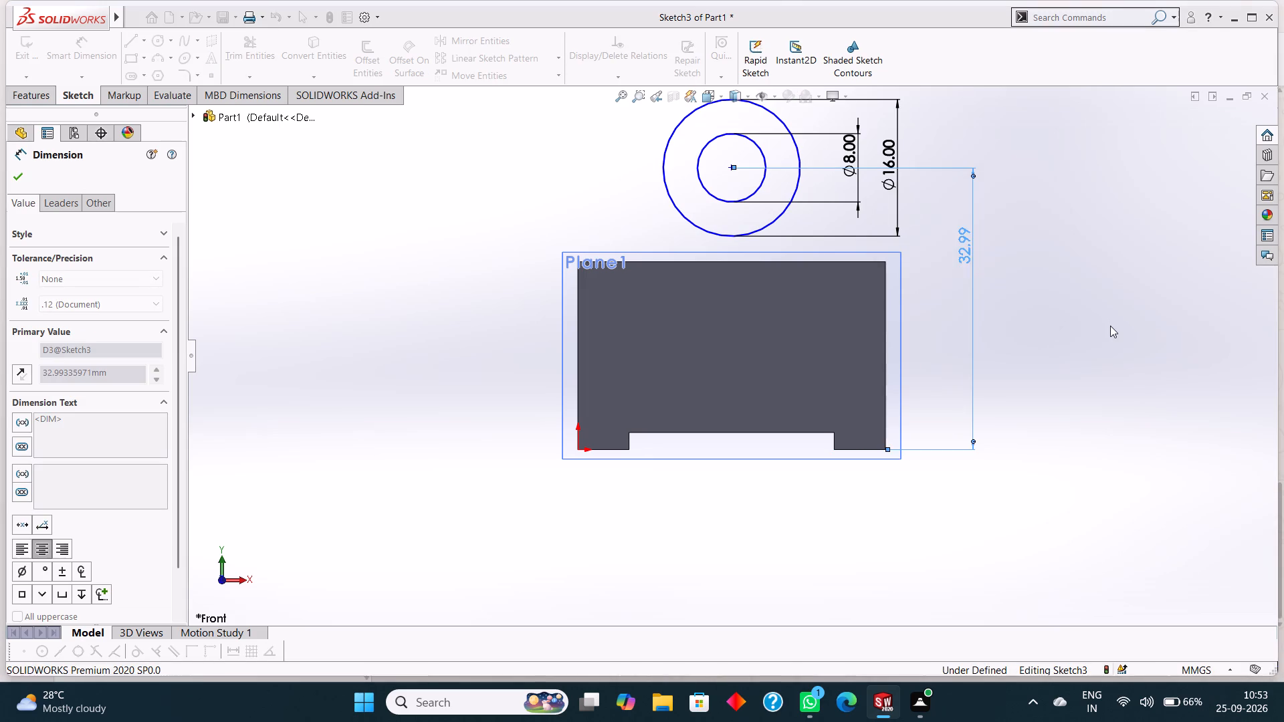
{"action": "scroll", "coordinate": [1111, 312], "scroll_direction": "up", "scroll_amount": 2}
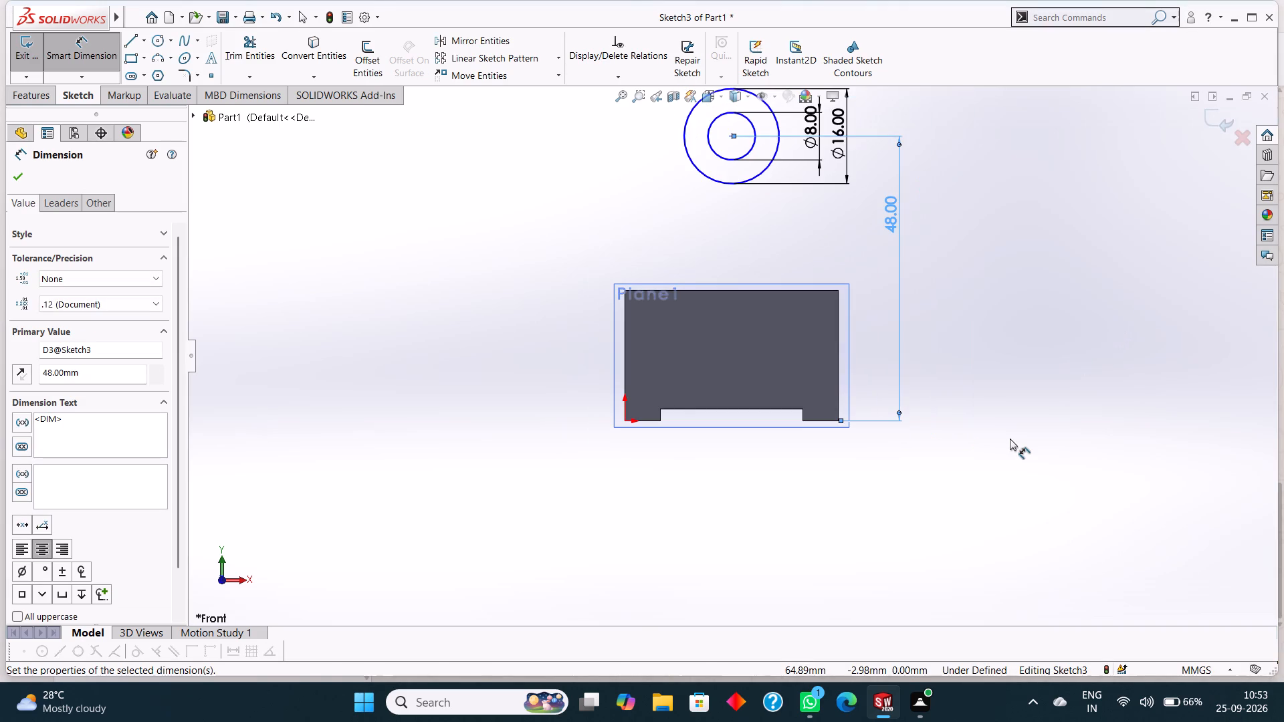
{"action": "scroll", "coordinate": [1004, 444], "scroll_direction": "up", "scroll_amount": 1}
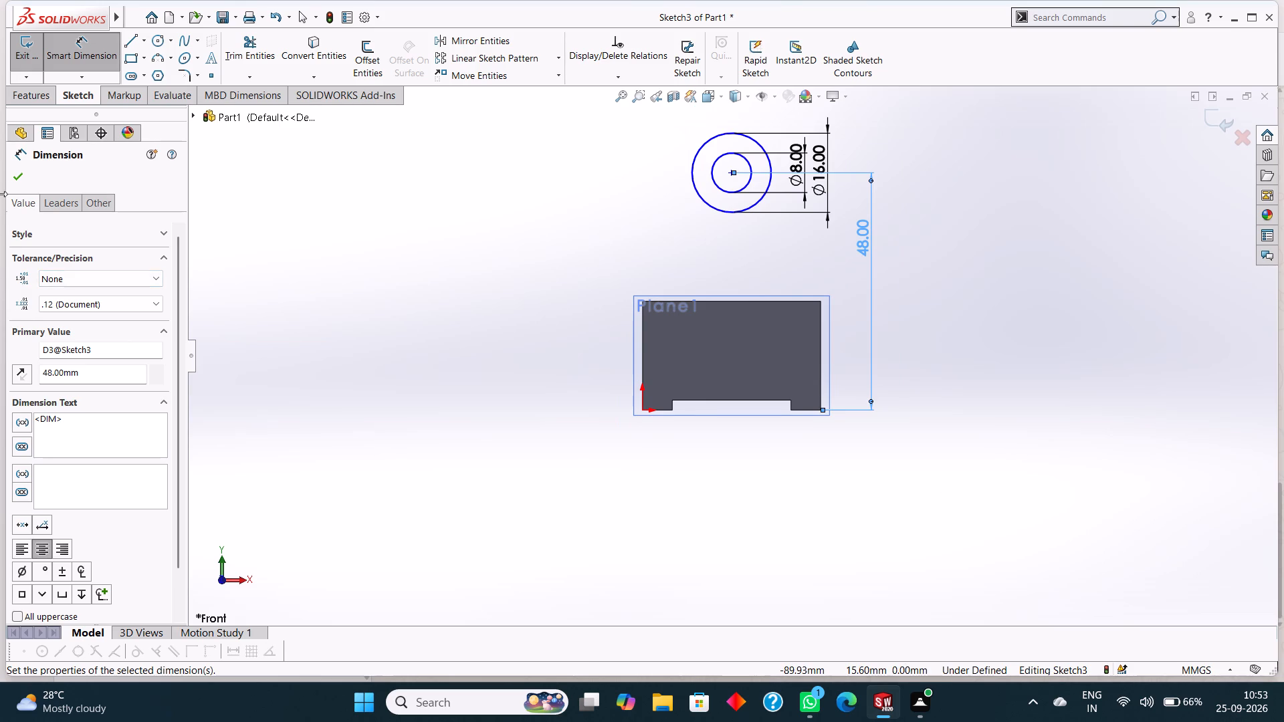
{"action": "left_click", "coordinate": [19, 184]}
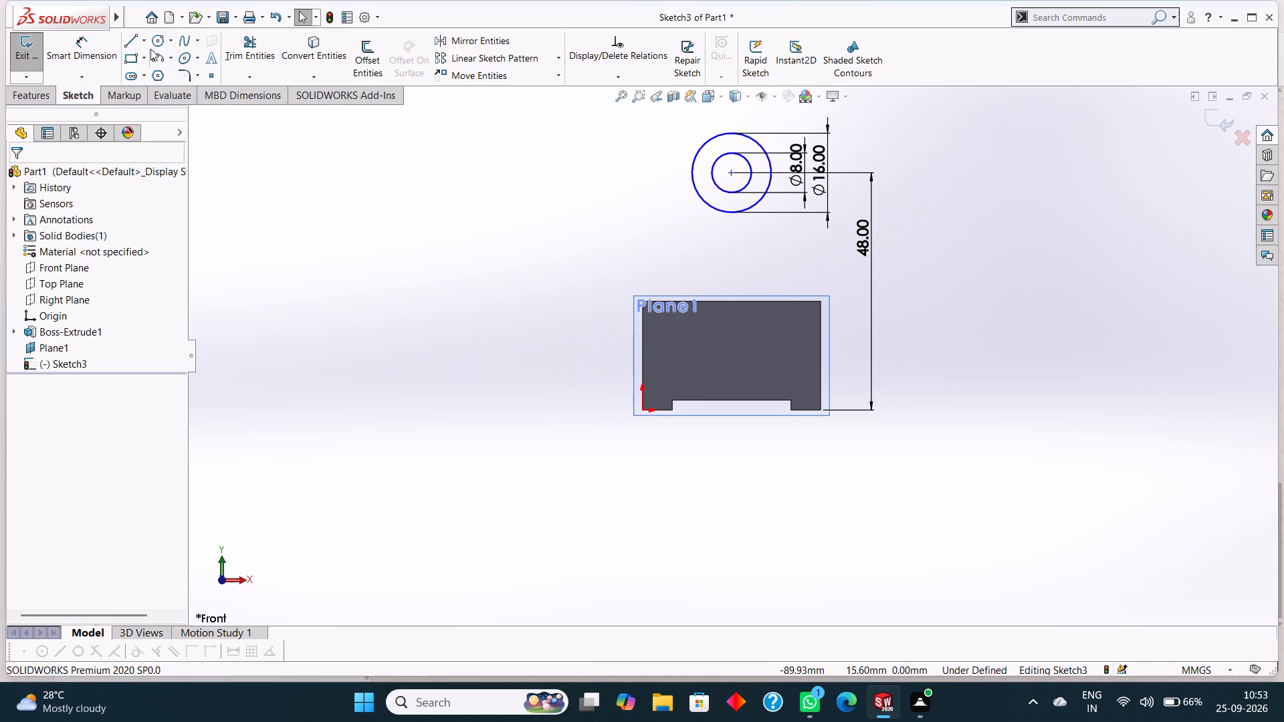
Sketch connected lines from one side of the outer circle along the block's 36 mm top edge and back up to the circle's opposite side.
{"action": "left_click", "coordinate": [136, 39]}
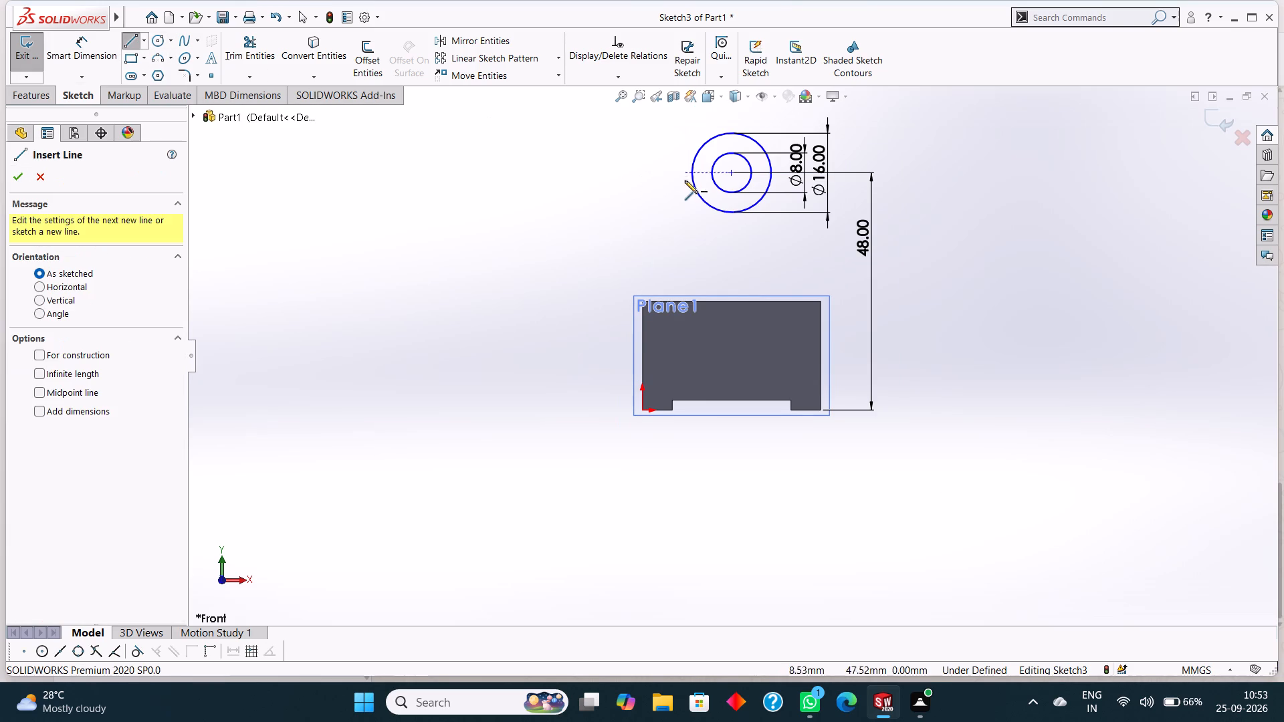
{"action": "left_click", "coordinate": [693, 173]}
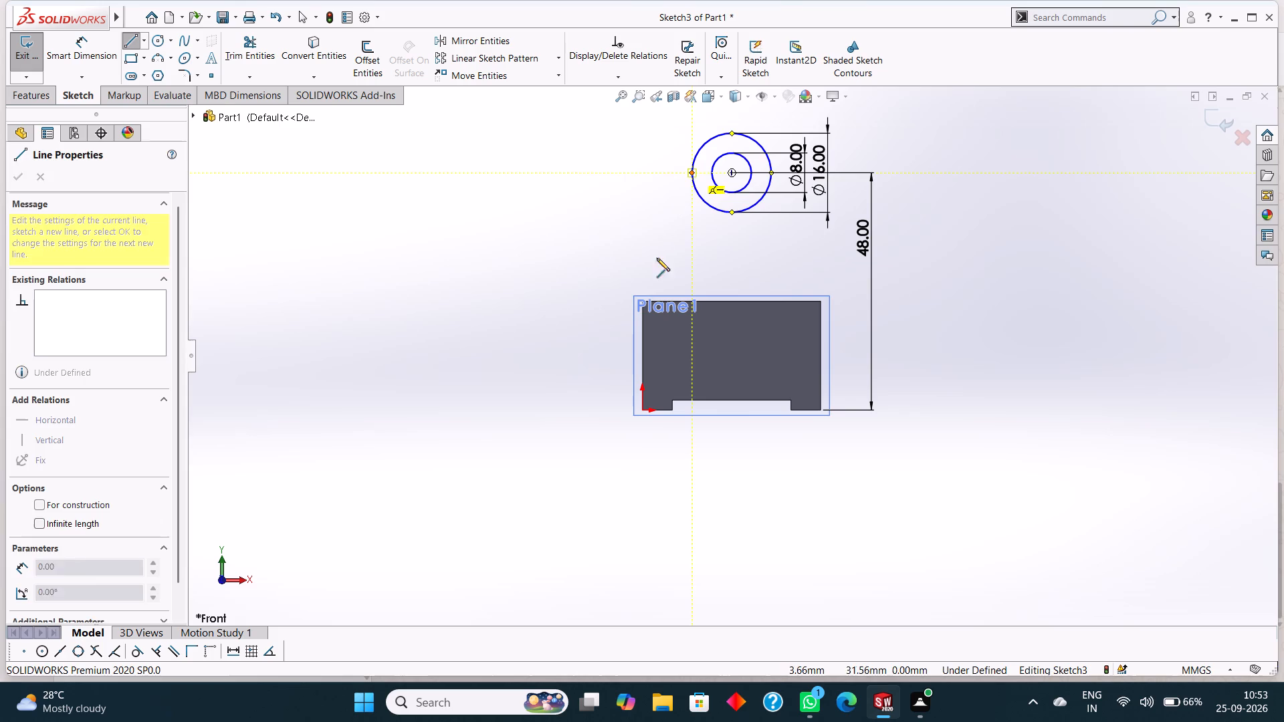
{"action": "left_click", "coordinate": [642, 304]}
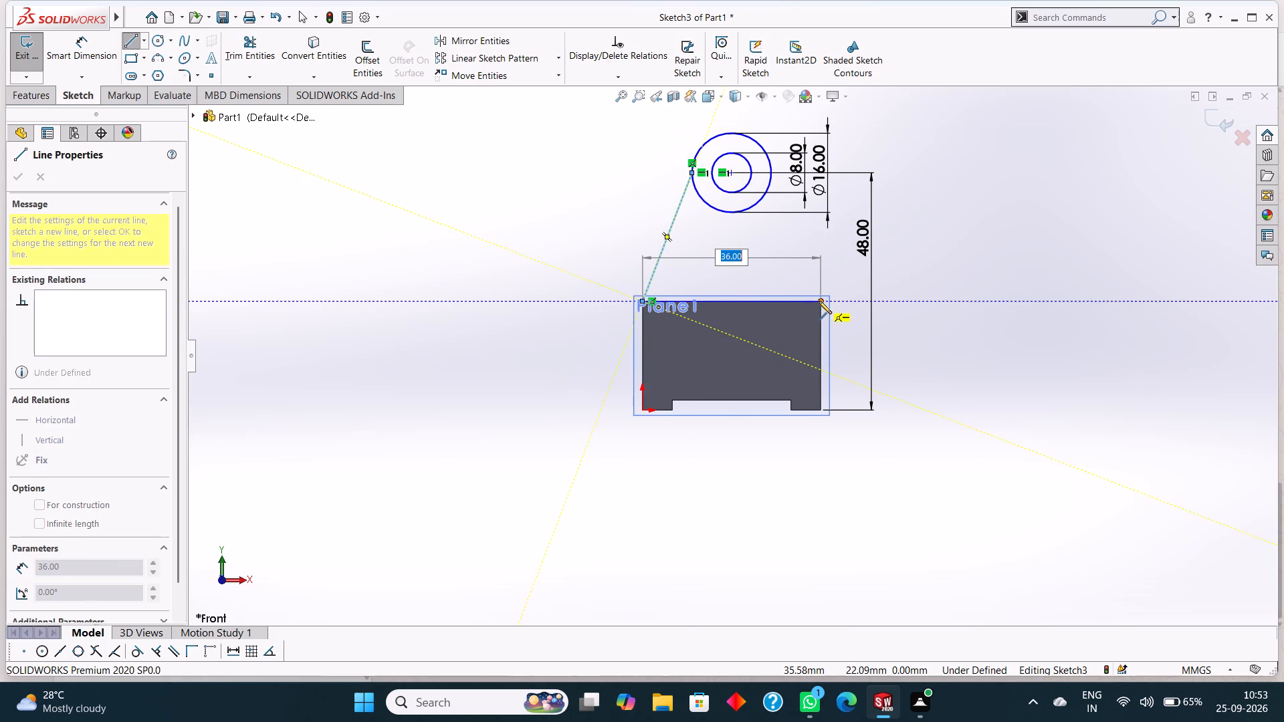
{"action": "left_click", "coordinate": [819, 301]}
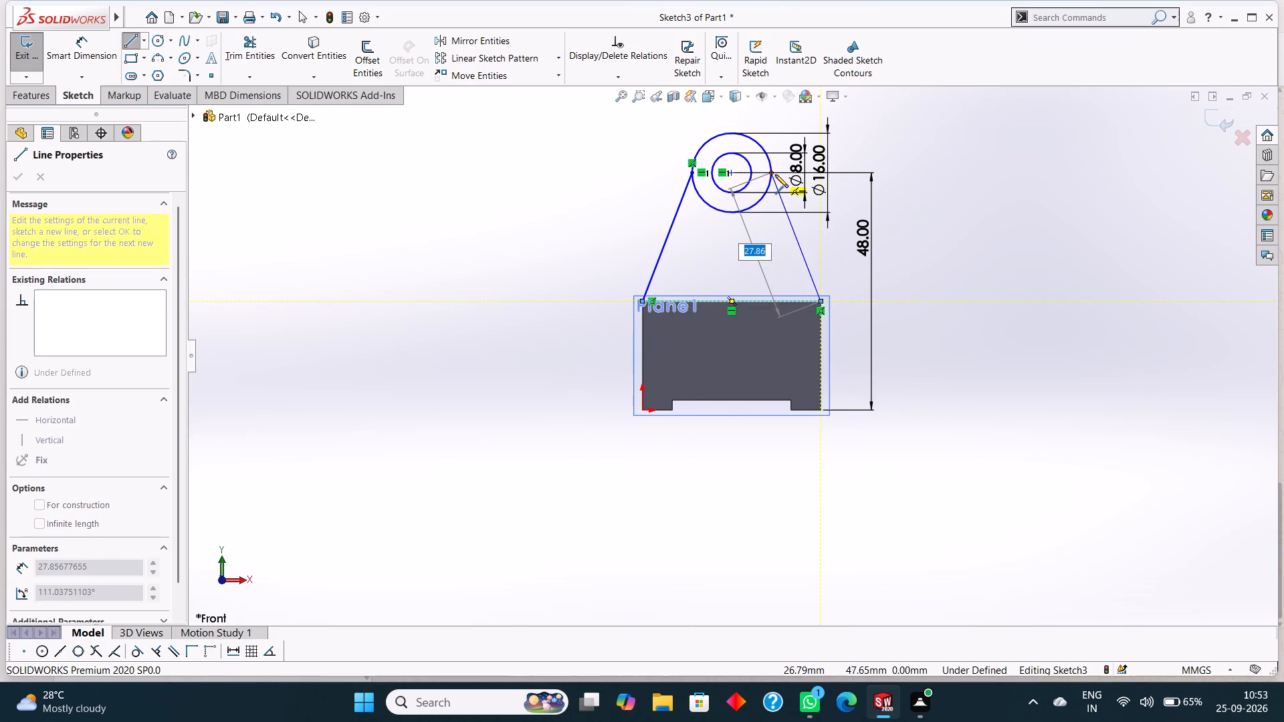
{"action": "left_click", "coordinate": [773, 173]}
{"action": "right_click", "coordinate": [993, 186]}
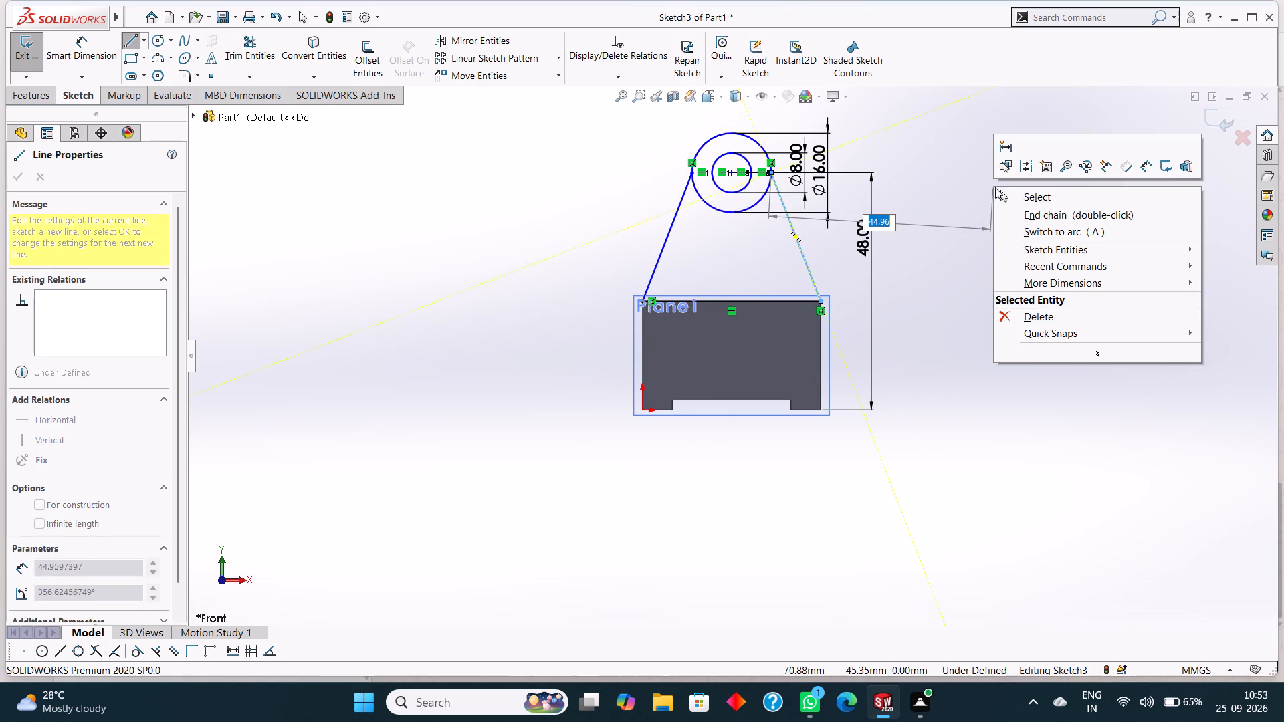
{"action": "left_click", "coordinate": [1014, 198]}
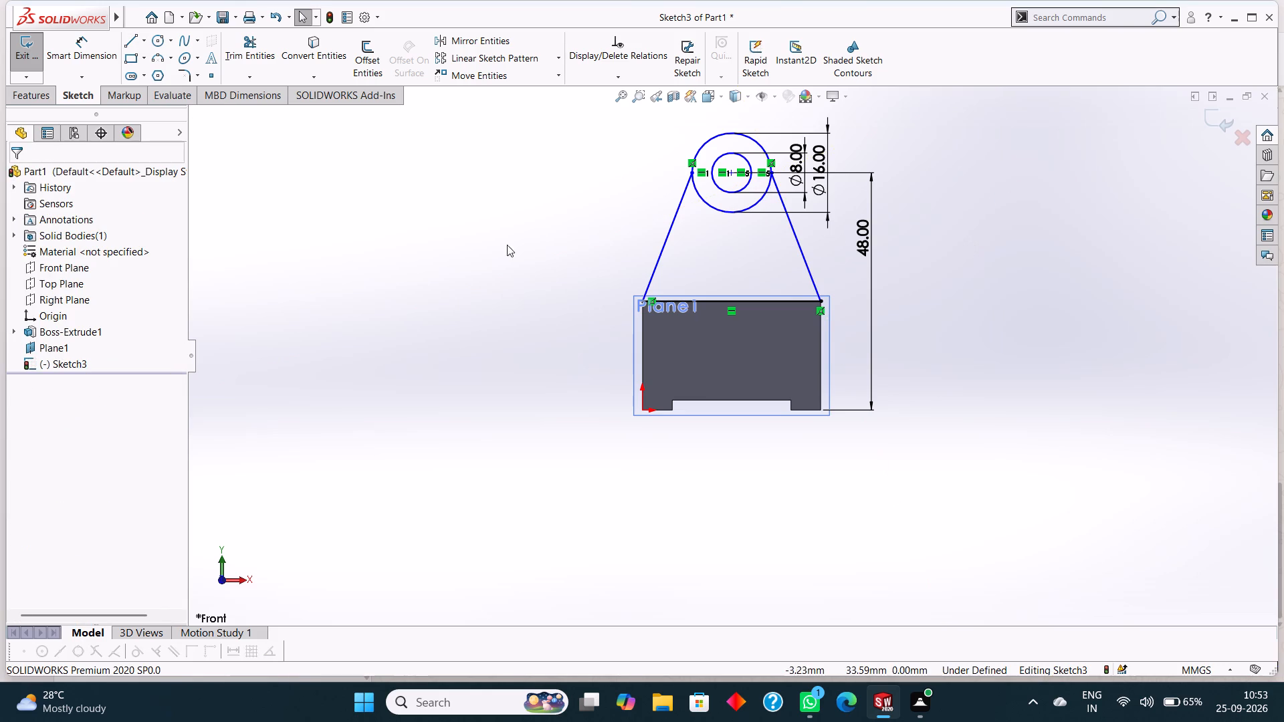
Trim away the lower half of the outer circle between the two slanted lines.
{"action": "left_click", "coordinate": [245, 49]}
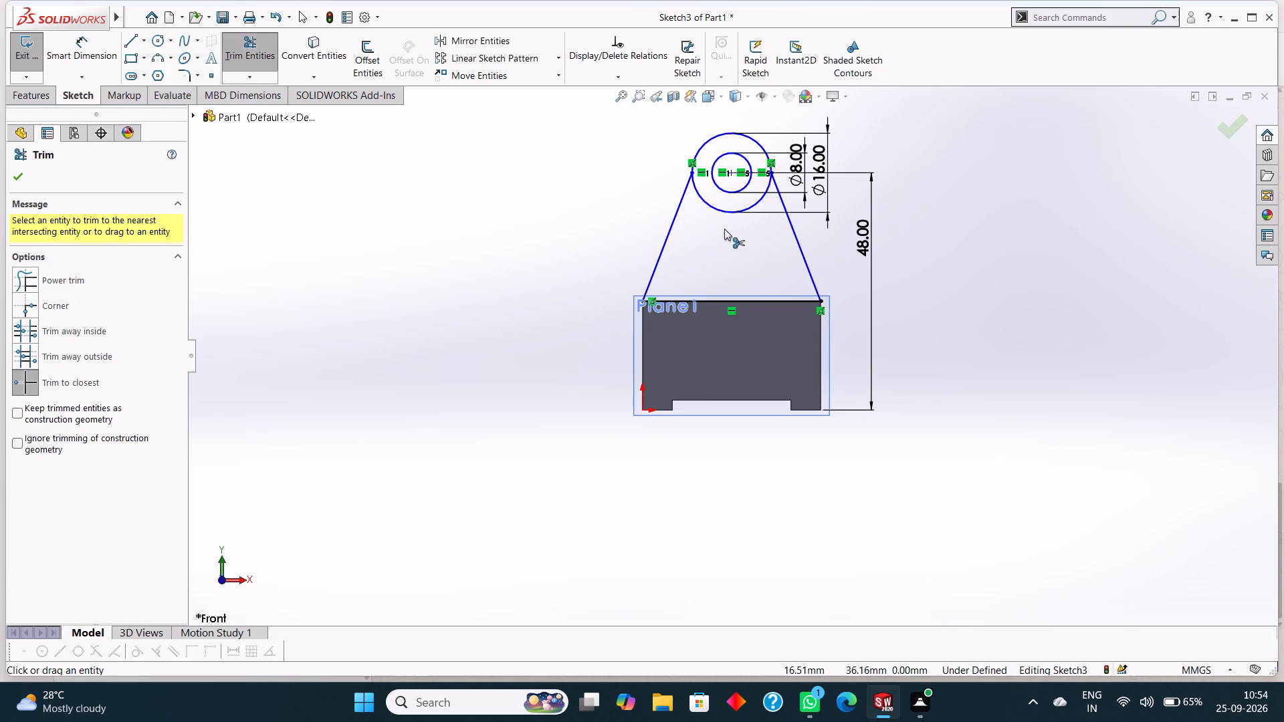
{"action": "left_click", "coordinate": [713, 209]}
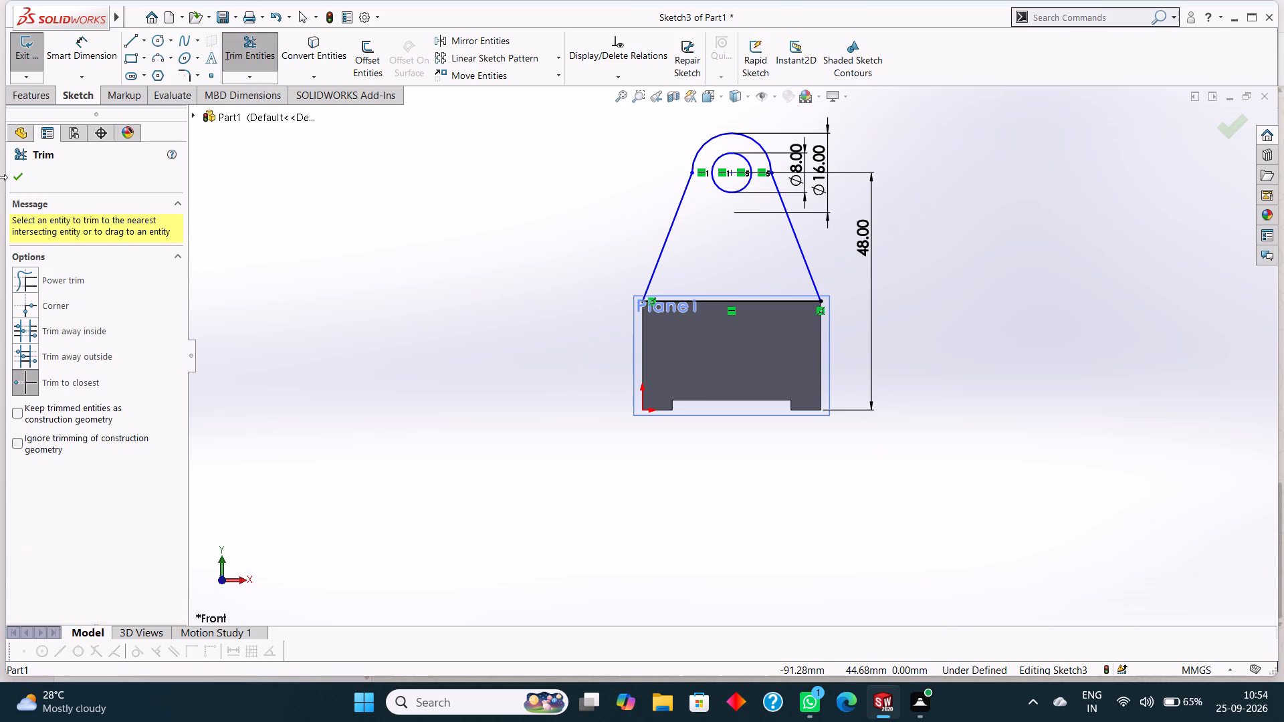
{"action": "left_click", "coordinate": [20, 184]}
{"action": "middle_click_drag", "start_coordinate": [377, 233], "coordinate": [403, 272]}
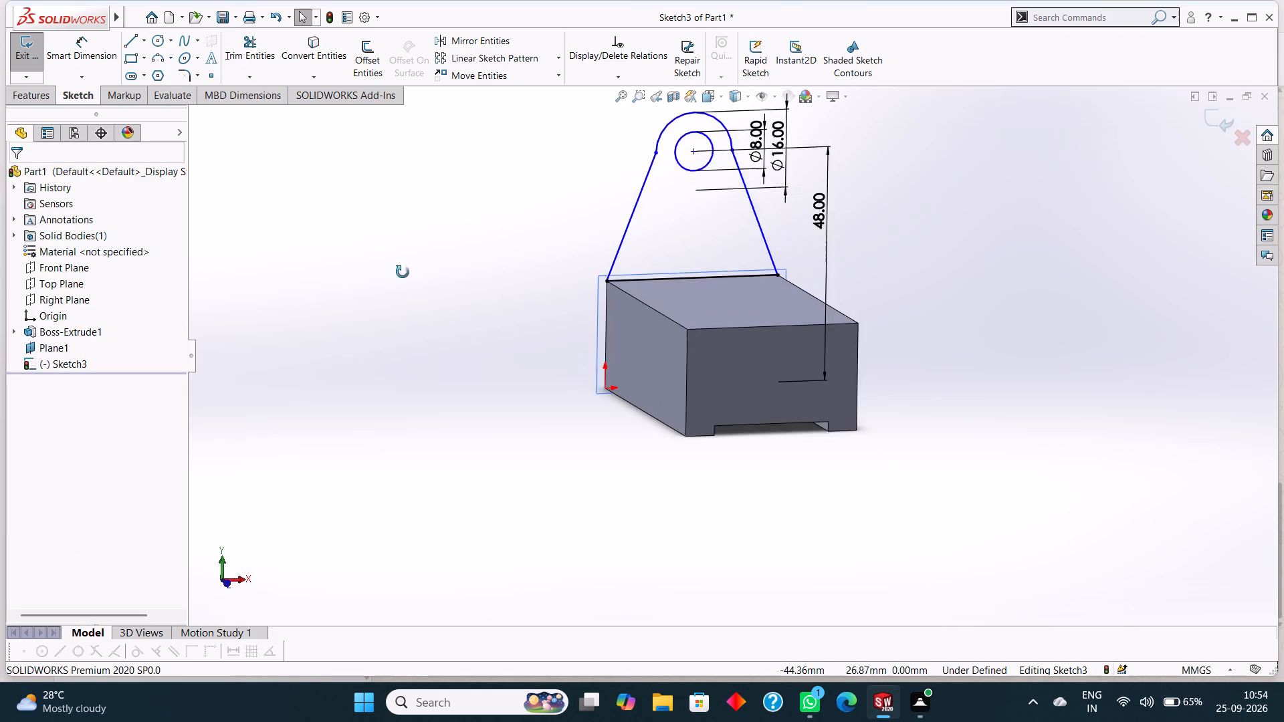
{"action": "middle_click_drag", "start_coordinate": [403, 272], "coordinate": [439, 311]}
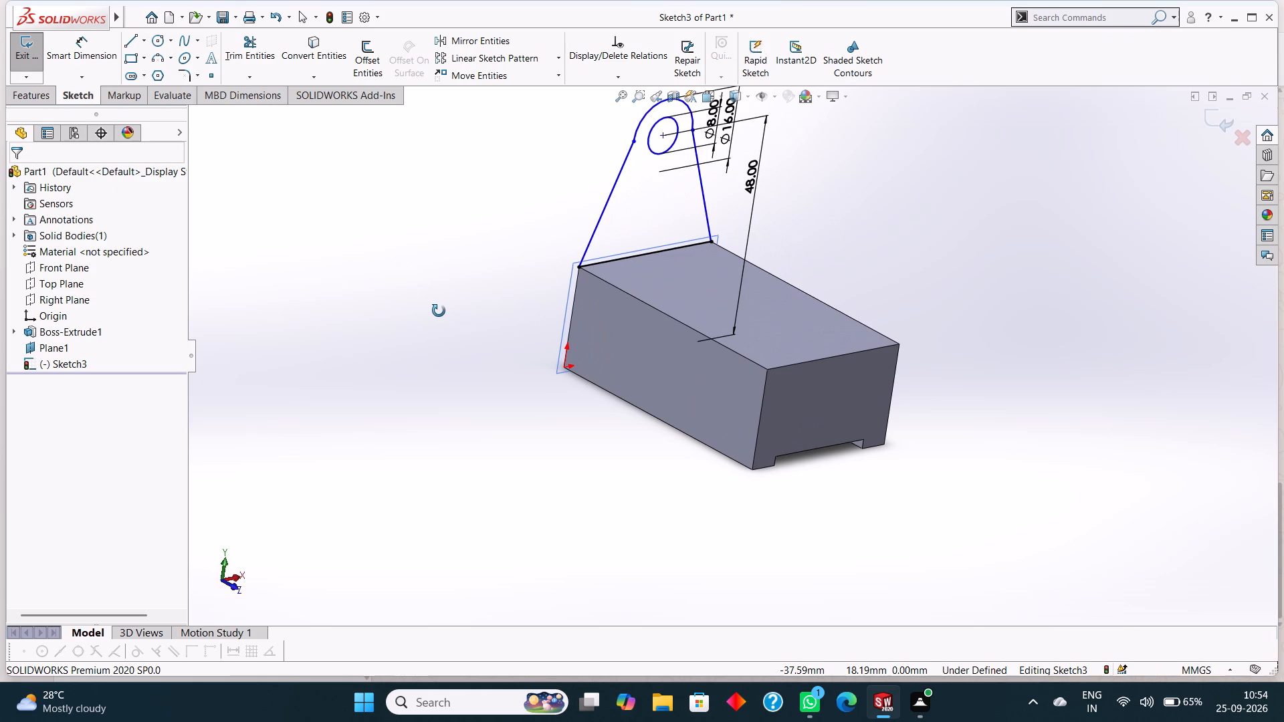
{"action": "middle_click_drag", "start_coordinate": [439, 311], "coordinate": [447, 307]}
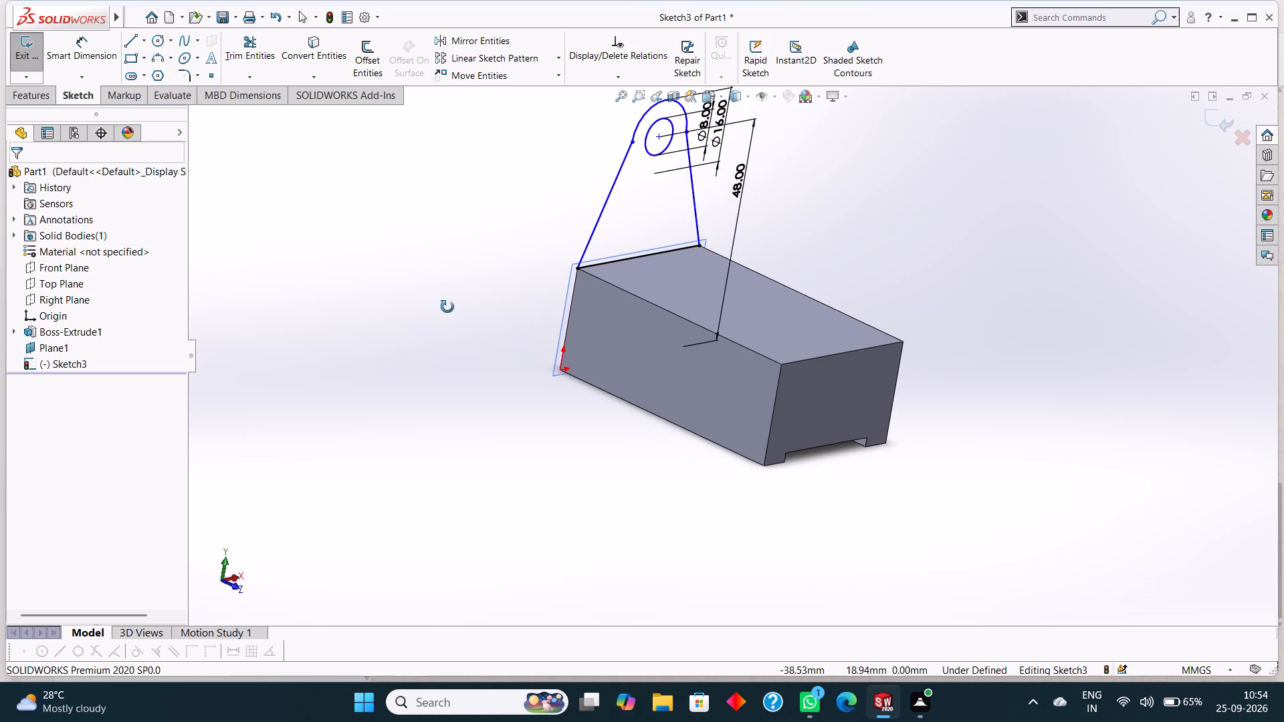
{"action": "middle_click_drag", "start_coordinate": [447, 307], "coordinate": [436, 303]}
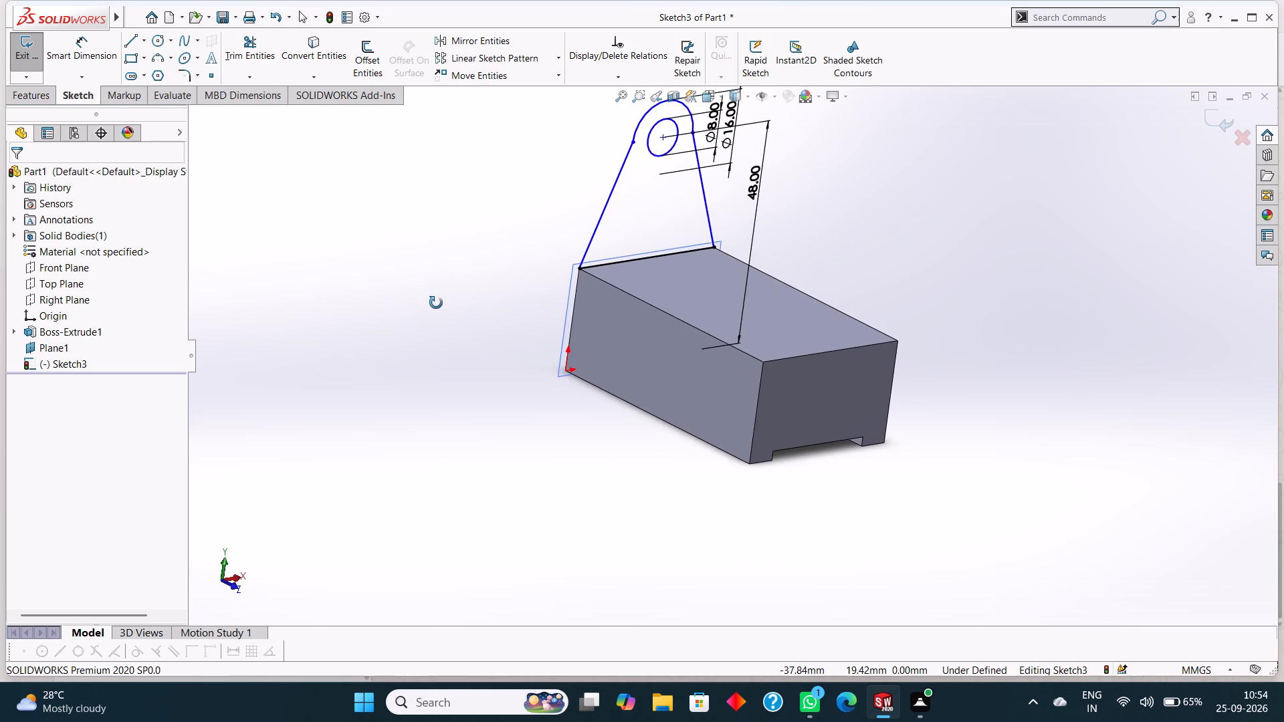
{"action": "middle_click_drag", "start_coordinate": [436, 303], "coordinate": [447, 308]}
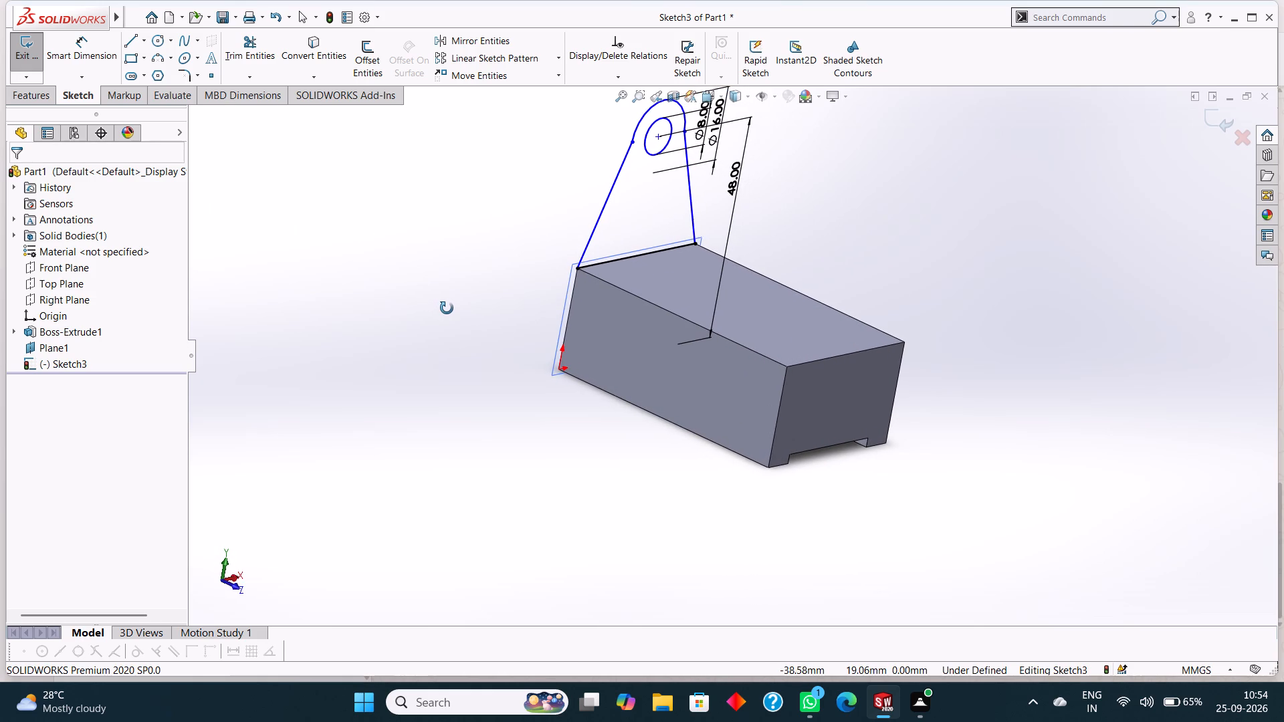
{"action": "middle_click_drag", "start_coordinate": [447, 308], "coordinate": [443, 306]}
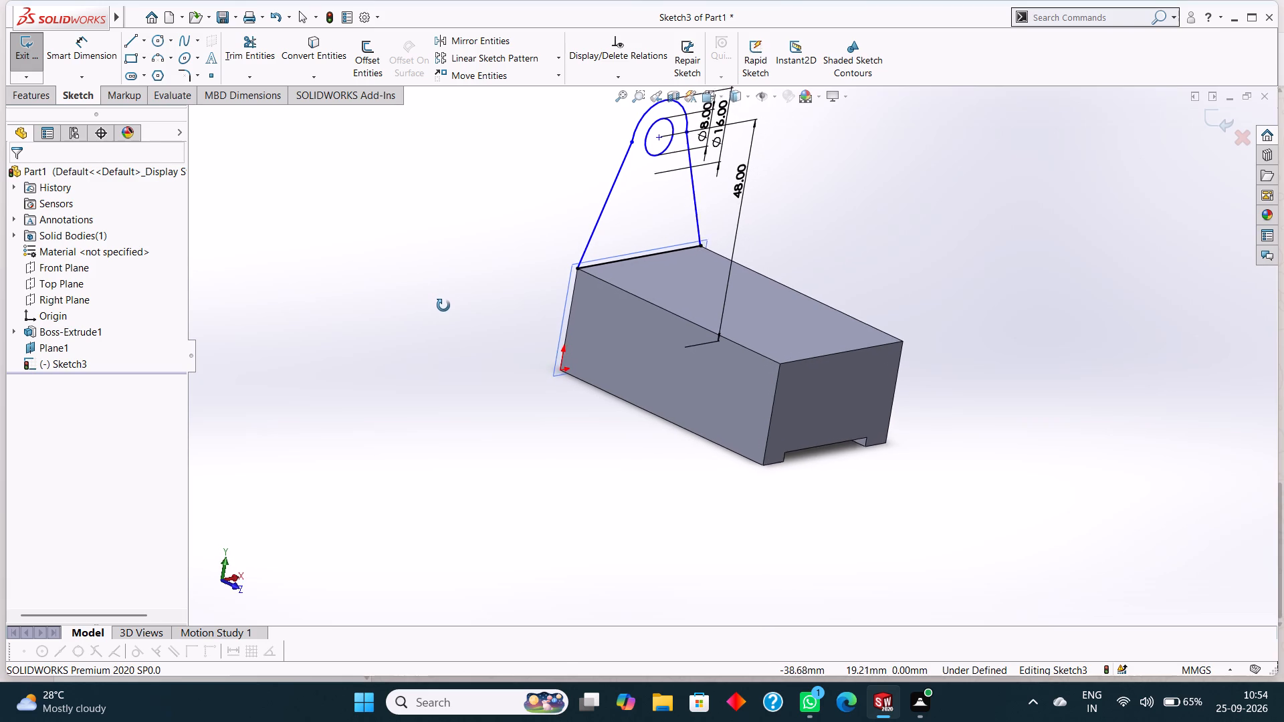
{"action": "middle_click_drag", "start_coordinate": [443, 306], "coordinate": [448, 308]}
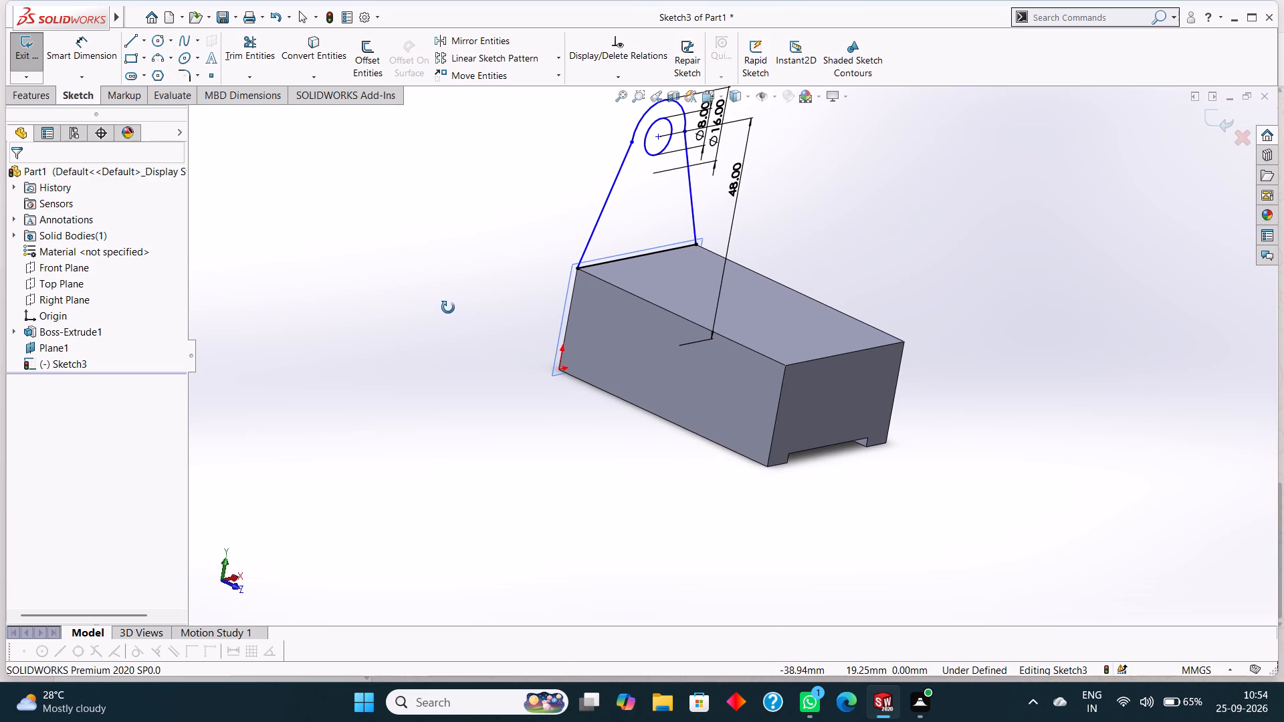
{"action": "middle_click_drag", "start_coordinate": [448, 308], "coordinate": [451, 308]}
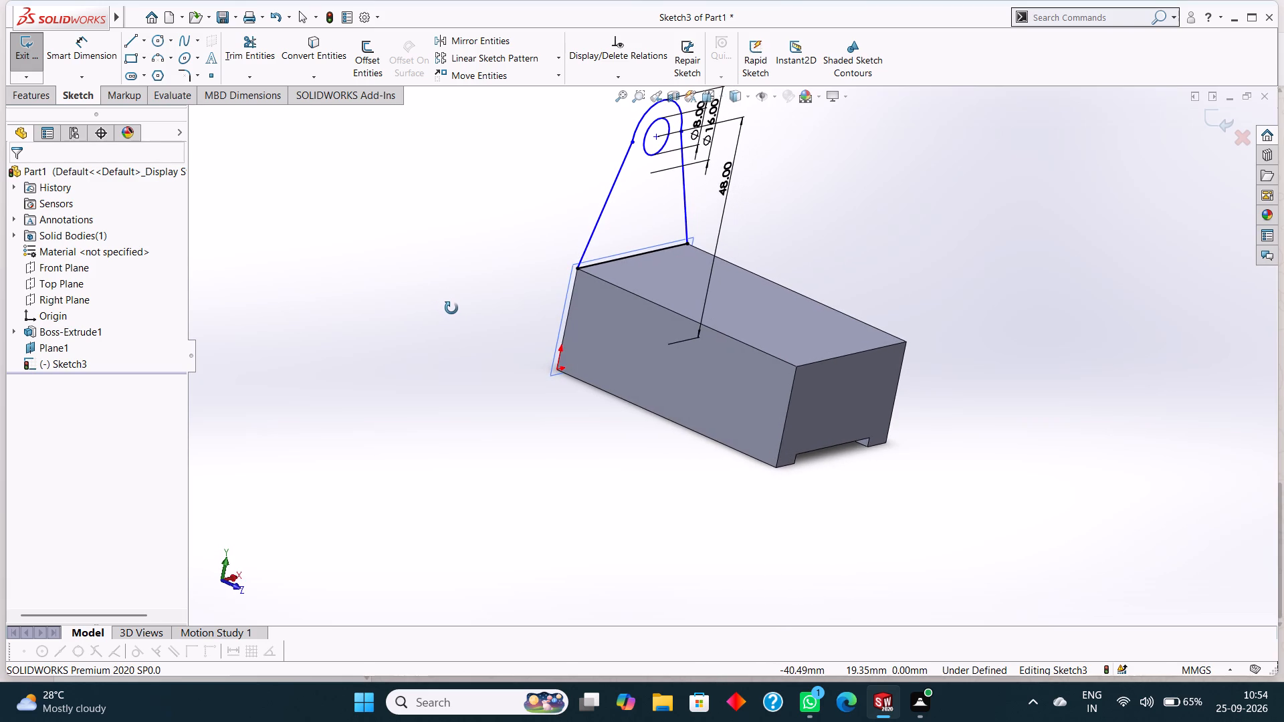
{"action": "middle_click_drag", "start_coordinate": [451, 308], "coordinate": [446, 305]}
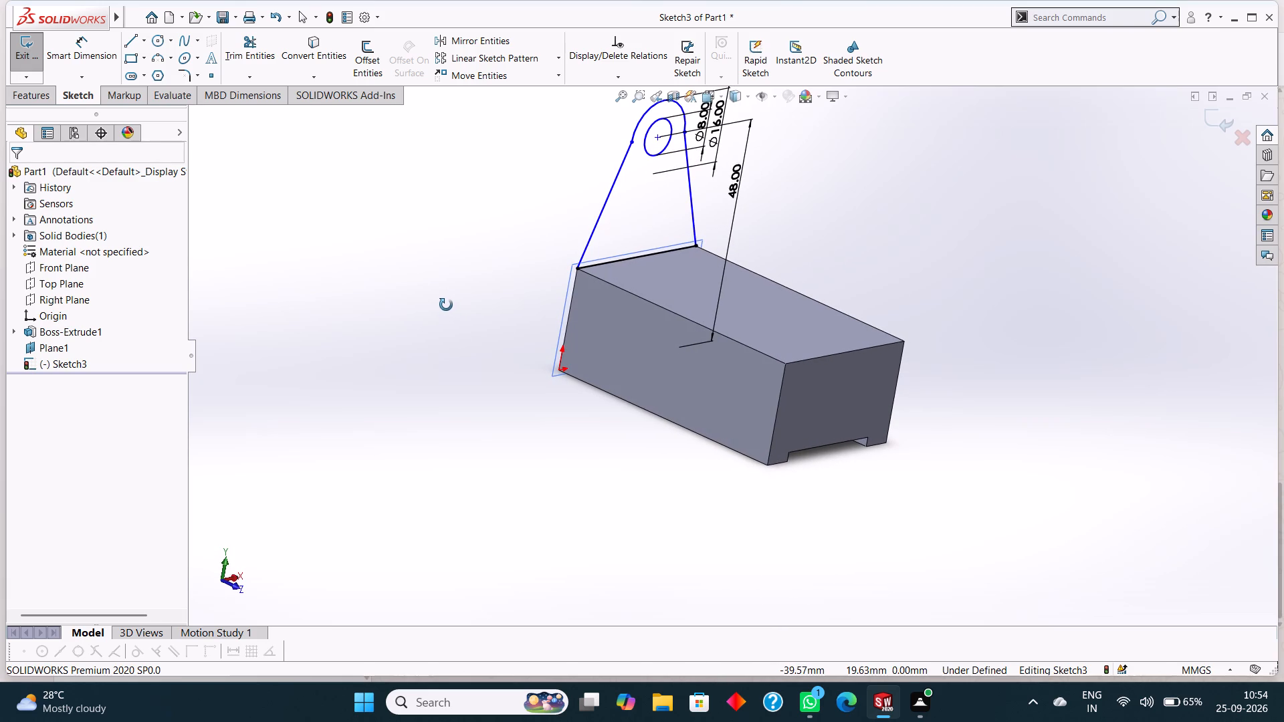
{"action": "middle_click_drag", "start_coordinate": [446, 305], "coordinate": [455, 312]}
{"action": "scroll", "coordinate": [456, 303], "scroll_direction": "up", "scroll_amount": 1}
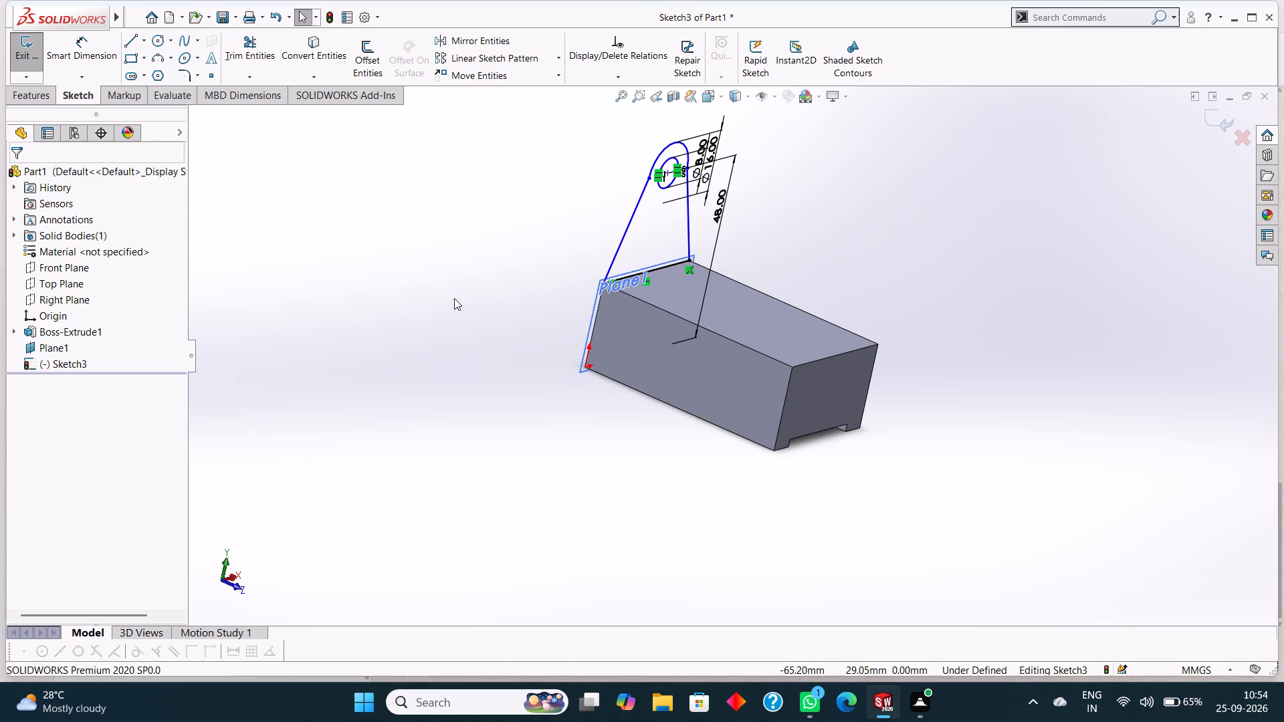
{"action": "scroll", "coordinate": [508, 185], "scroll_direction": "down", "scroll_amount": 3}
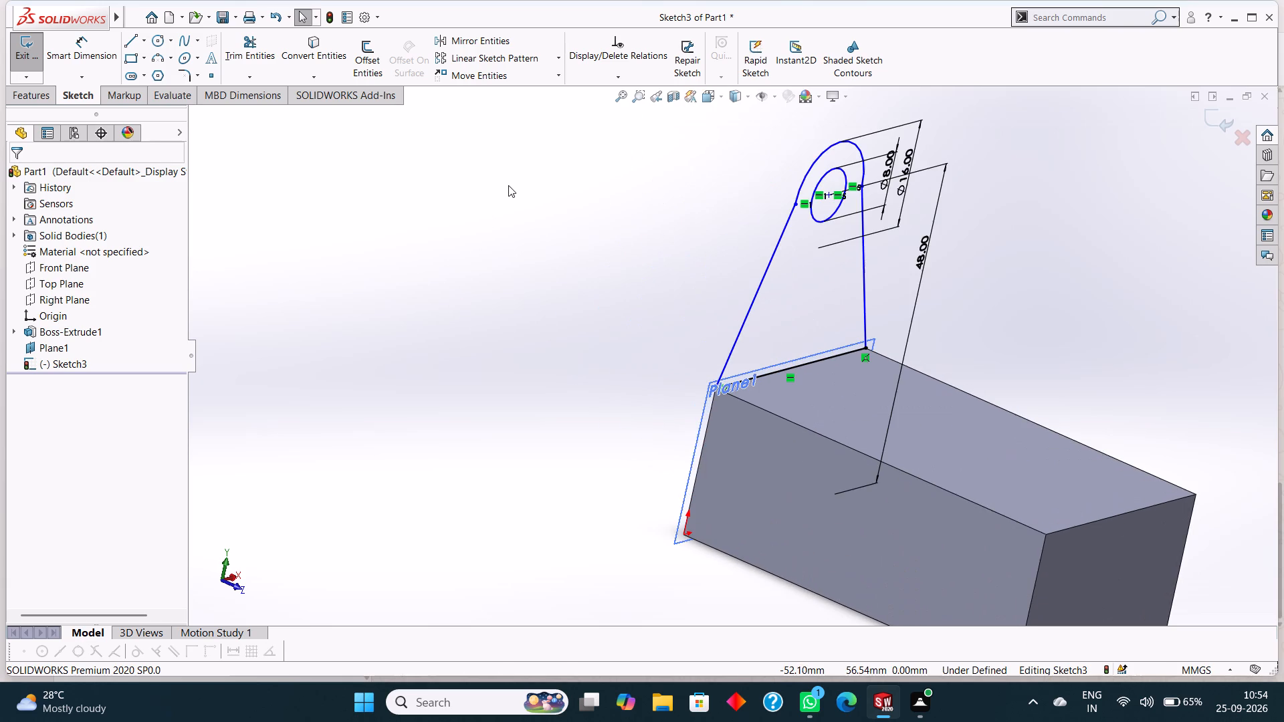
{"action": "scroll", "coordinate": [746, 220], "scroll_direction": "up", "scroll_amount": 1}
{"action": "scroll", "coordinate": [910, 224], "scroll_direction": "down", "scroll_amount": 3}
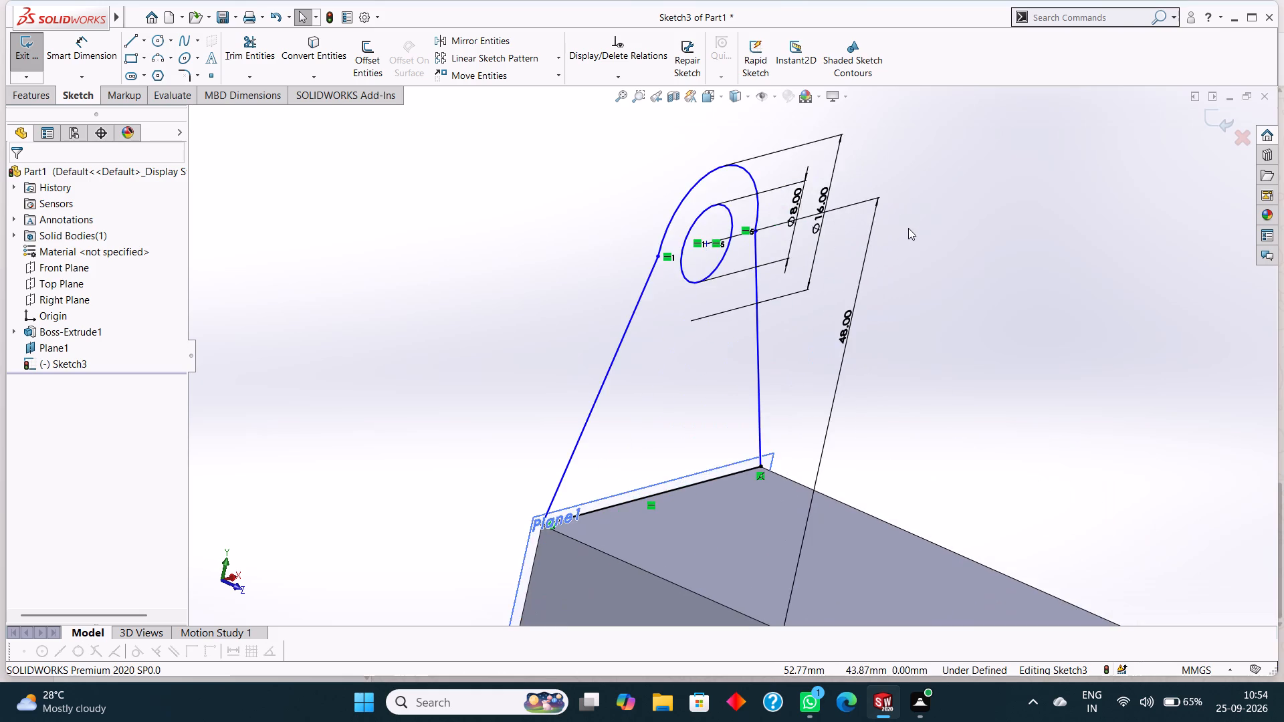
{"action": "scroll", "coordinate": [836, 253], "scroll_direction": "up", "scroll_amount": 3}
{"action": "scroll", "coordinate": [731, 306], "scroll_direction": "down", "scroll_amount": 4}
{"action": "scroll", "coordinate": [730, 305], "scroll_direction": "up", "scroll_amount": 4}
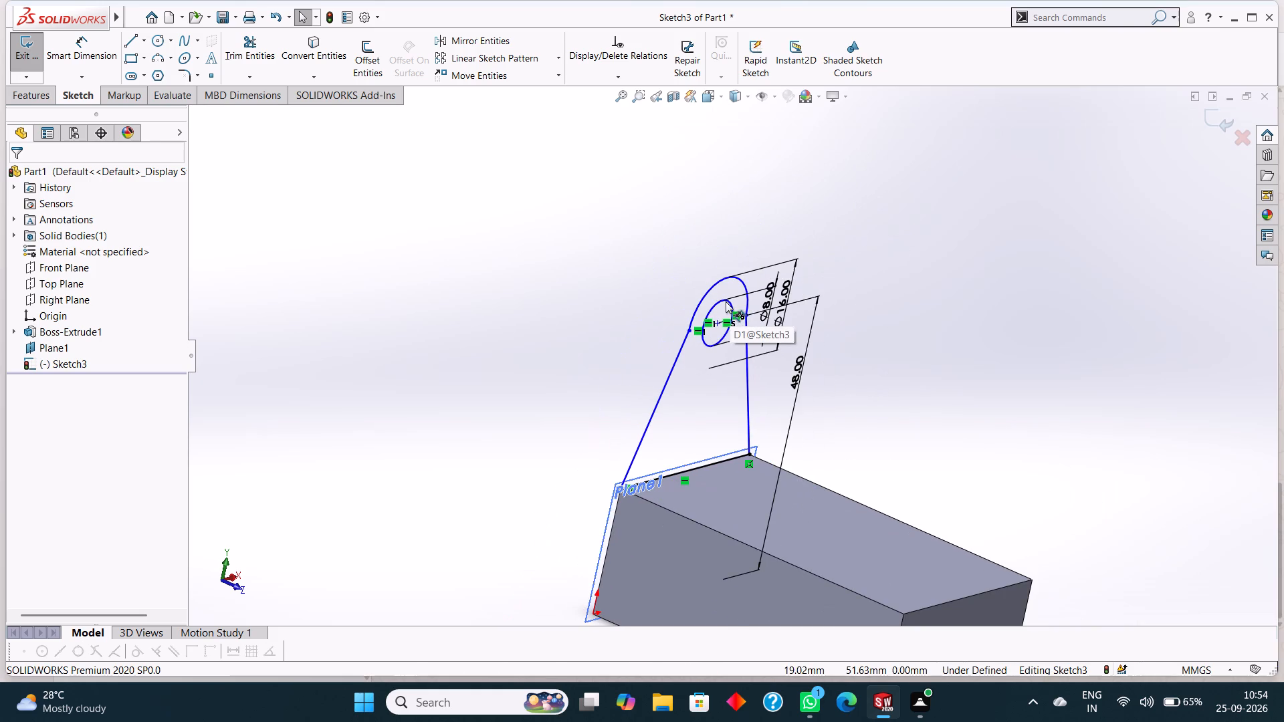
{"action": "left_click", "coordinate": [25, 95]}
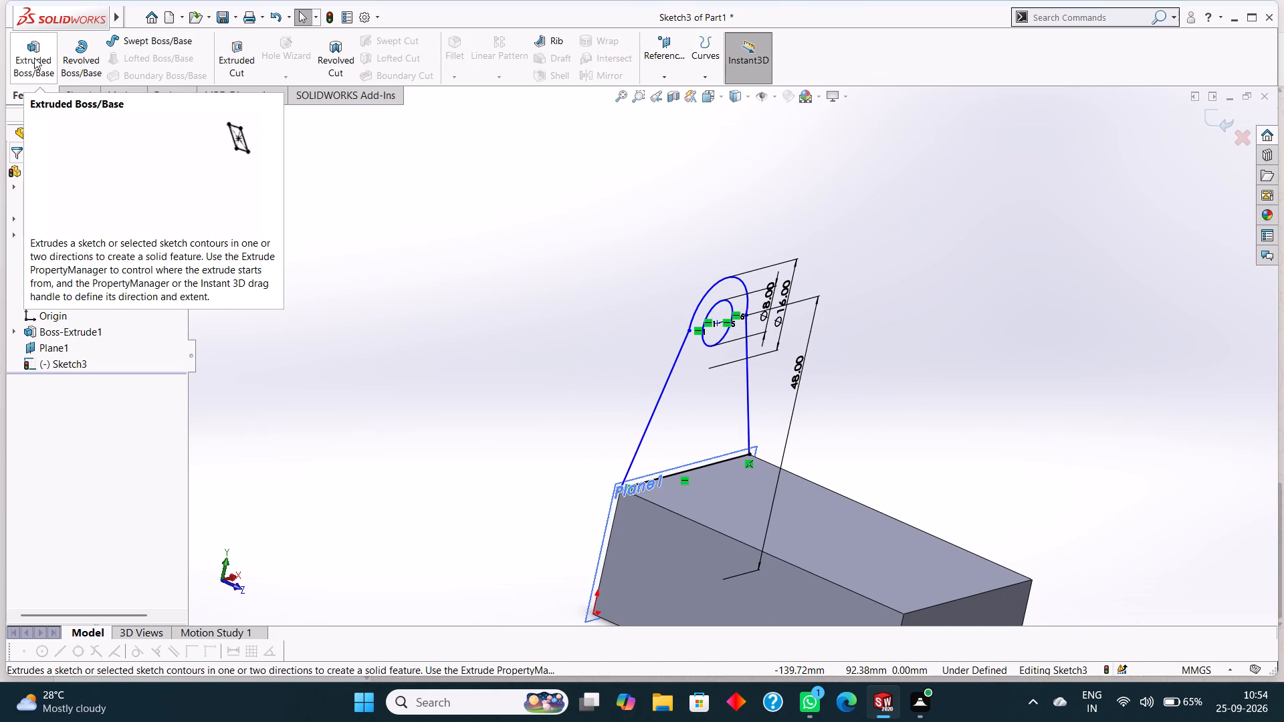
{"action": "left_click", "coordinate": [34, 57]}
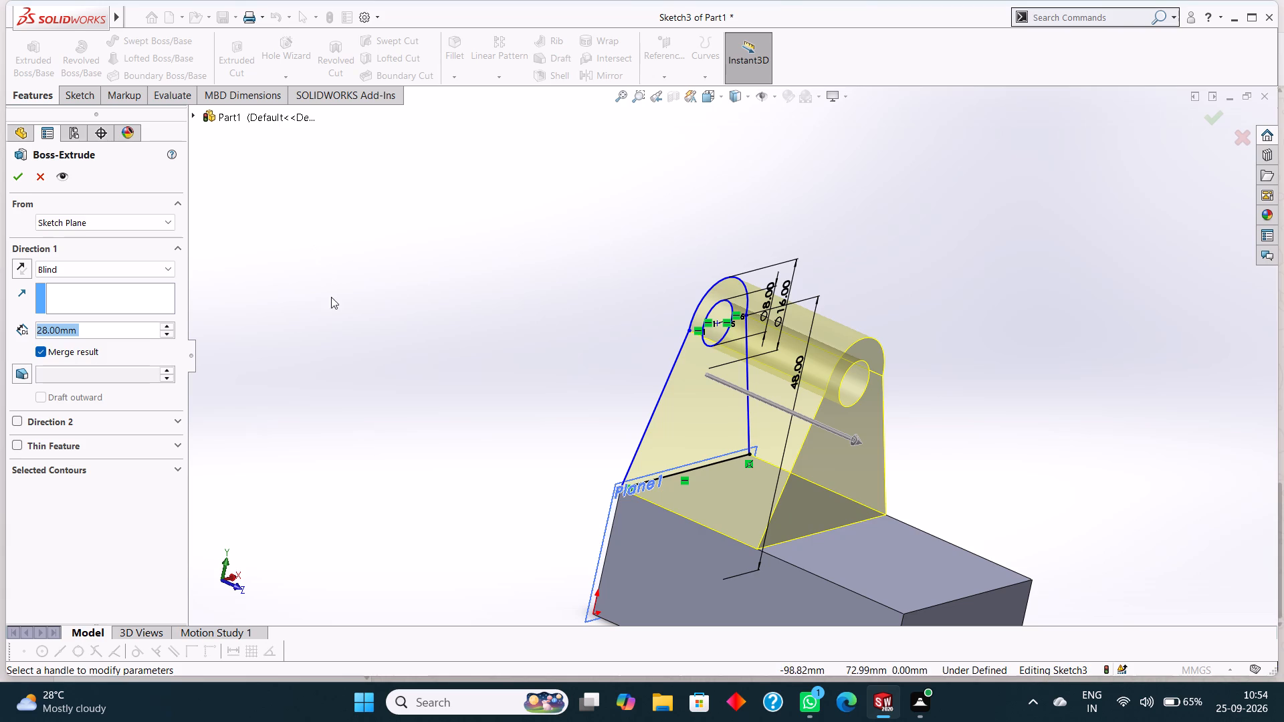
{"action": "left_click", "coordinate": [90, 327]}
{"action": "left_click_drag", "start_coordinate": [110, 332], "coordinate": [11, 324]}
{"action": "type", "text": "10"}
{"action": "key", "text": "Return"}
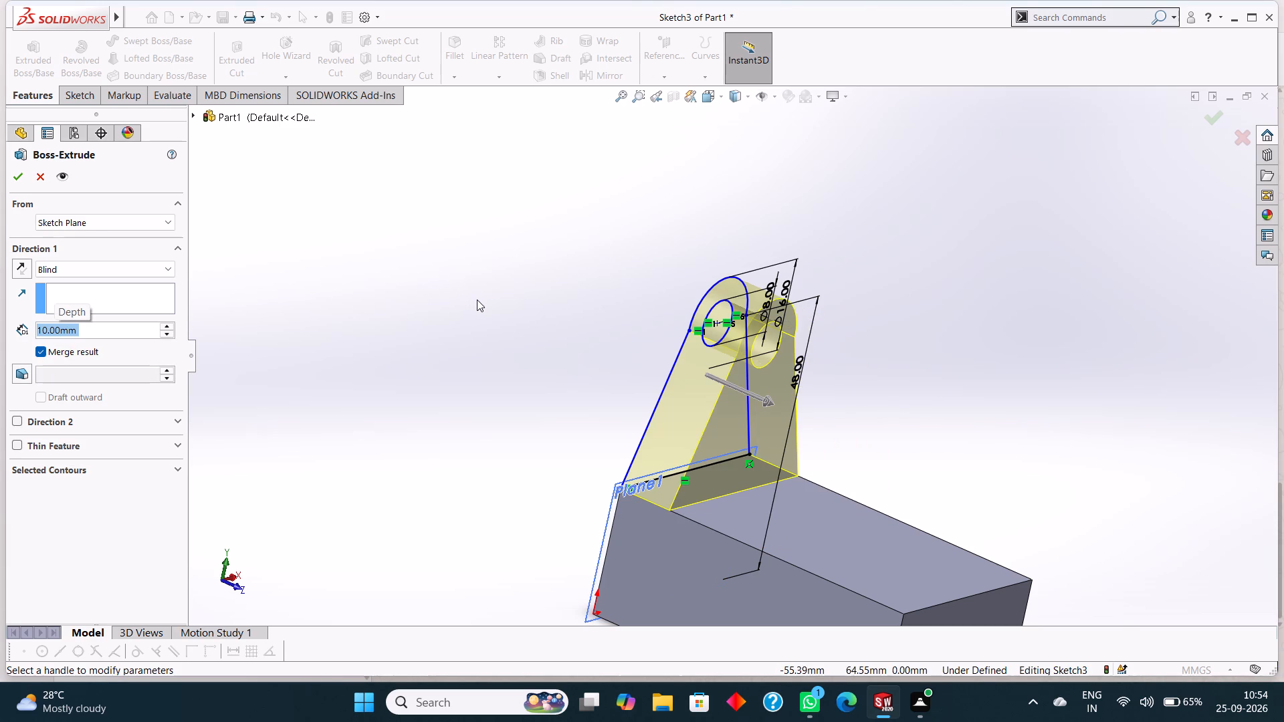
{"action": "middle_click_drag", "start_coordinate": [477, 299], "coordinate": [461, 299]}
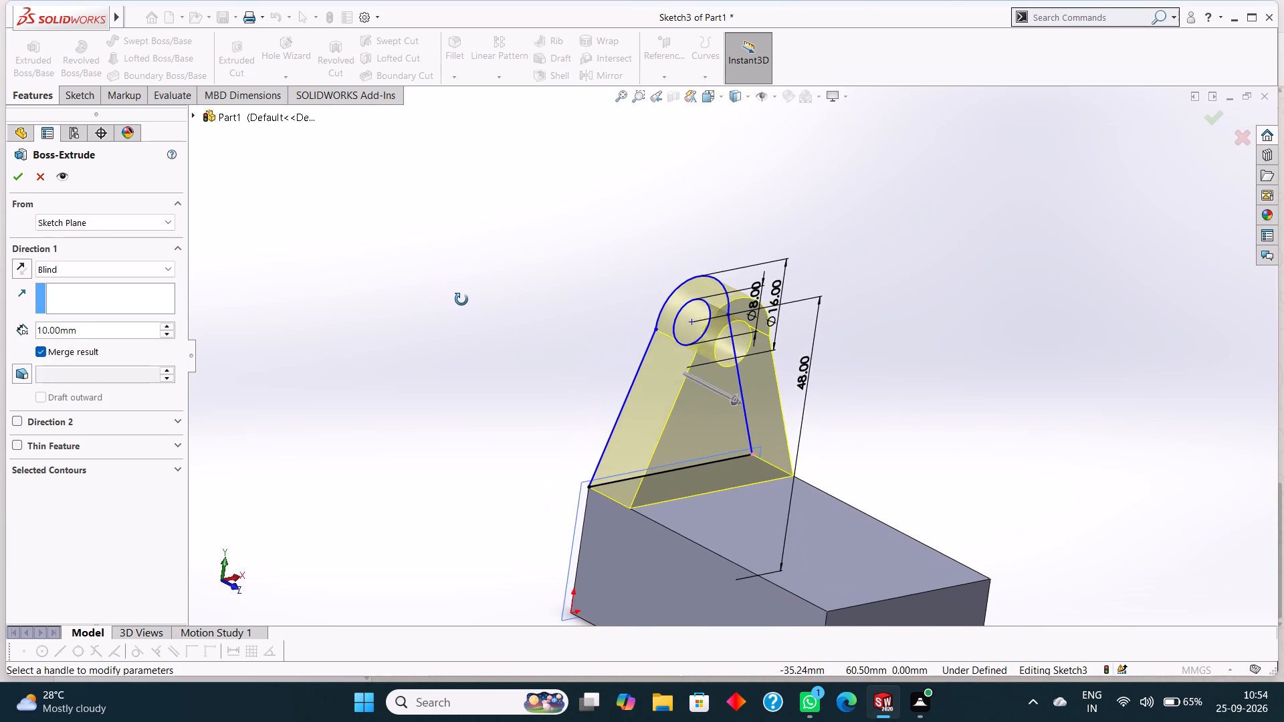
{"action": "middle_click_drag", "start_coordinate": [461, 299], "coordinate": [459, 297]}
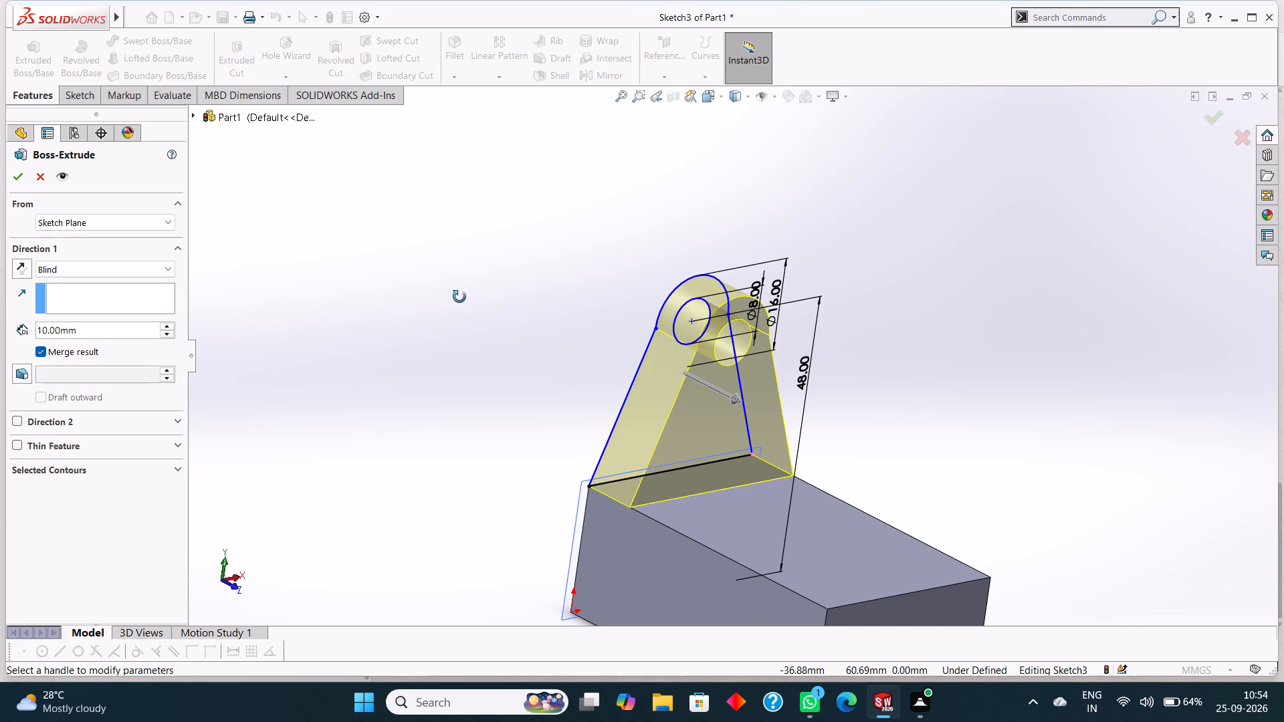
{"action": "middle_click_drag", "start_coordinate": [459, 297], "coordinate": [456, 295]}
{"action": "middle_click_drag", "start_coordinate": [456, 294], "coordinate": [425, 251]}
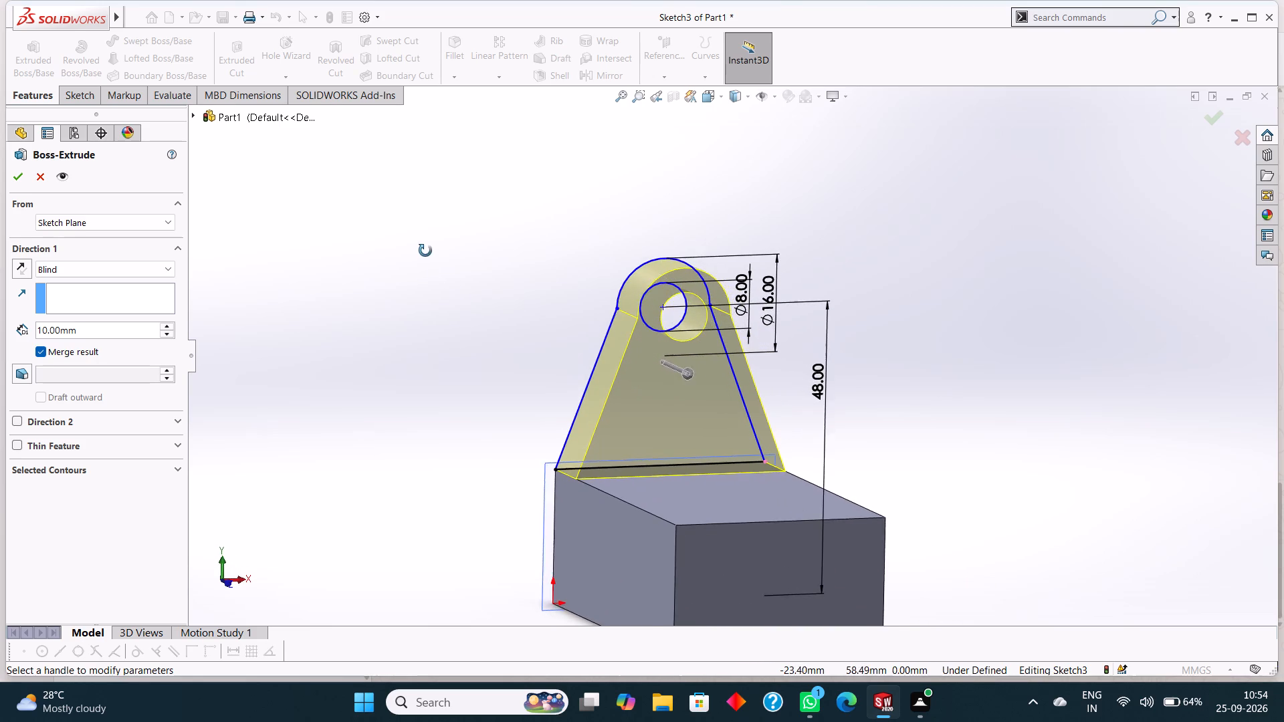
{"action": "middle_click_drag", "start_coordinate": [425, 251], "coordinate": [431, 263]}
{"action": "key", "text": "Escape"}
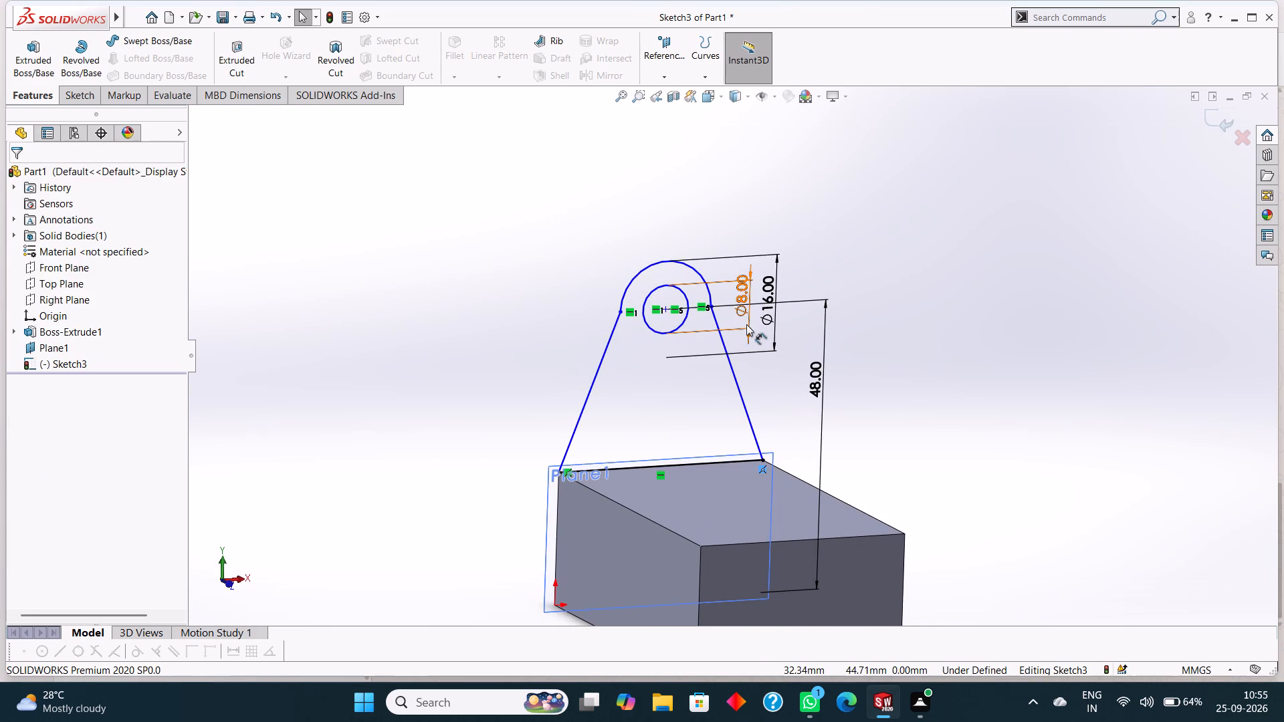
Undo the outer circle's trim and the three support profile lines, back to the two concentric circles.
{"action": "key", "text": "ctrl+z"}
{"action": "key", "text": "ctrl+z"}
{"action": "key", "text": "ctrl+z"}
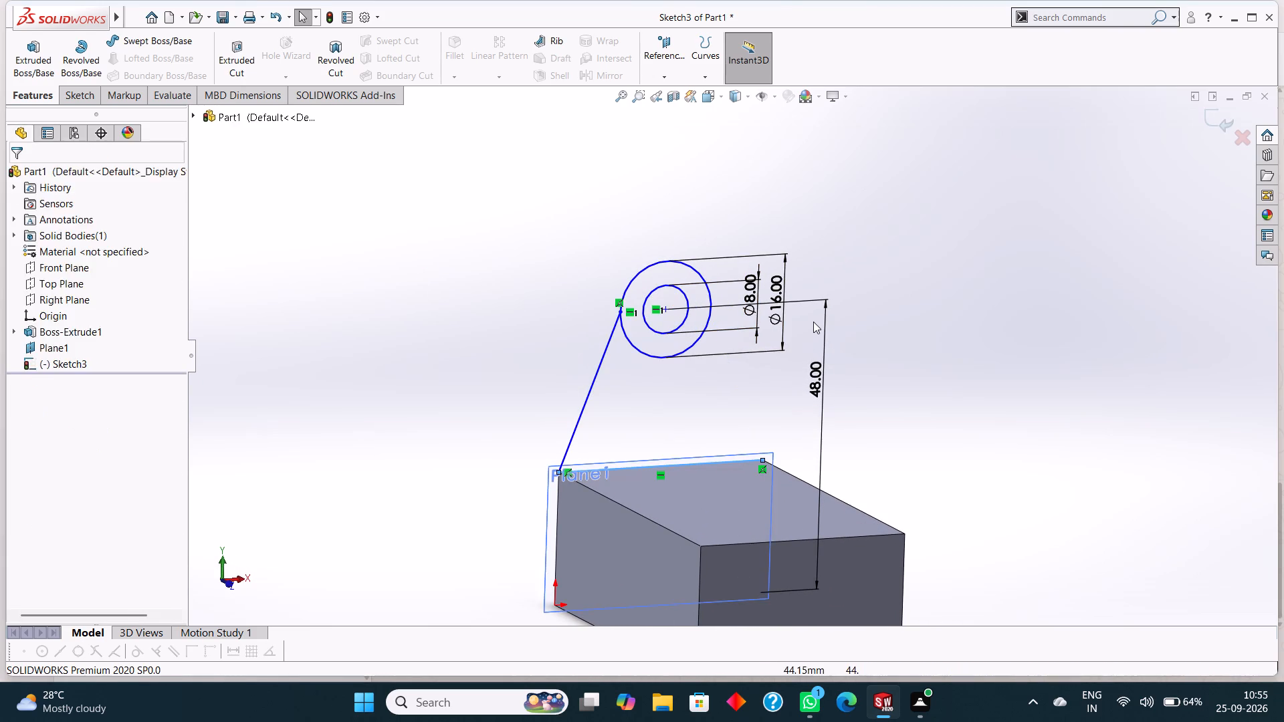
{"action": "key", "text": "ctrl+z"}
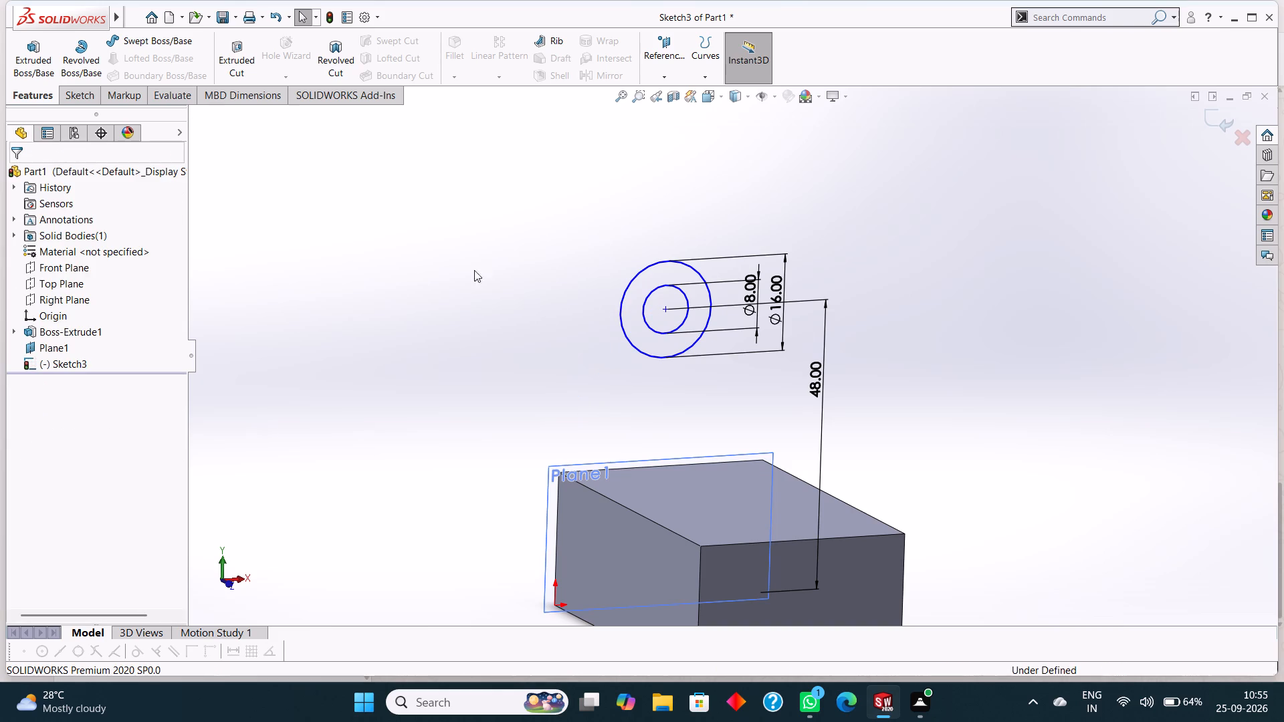
Extrude the two concentric circles 10 mm with the Mid Plane end condition to form the hollow boss.
{"action": "left_click", "coordinate": [84, 91]}
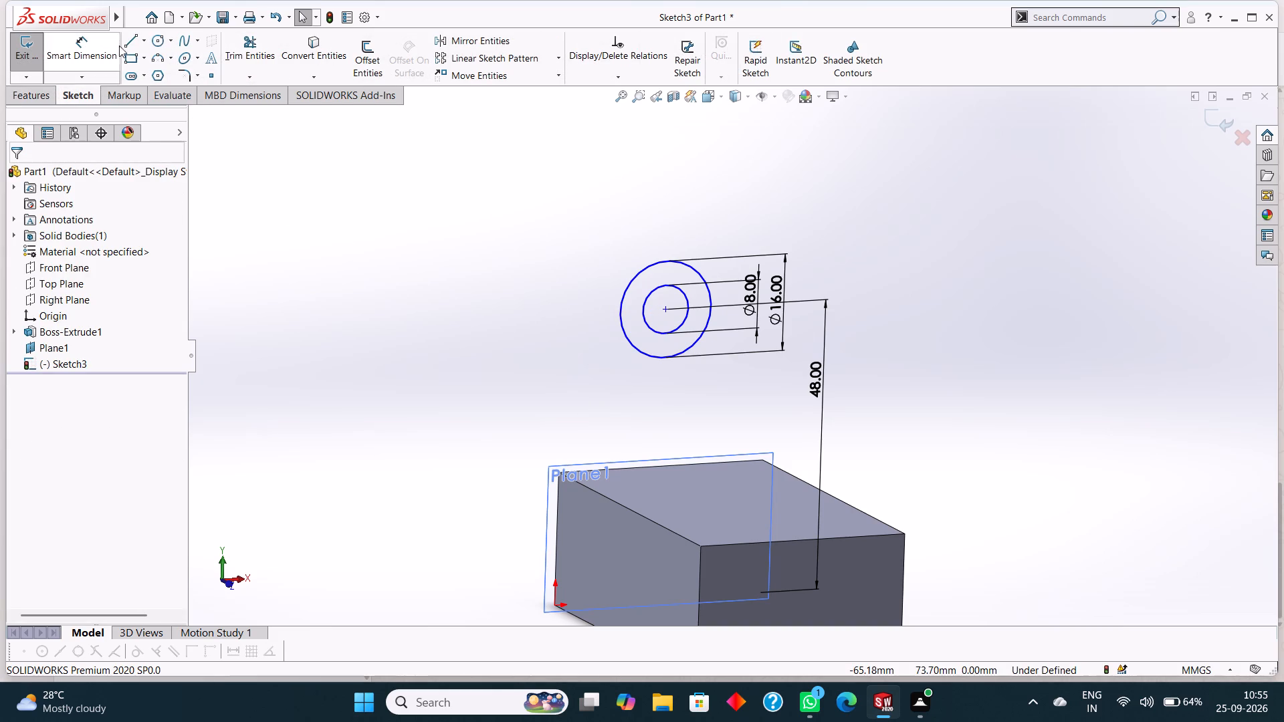
{"action": "left_click", "coordinate": [37, 94]}
{"action": "left_click", "coordinate": [25, 62]}
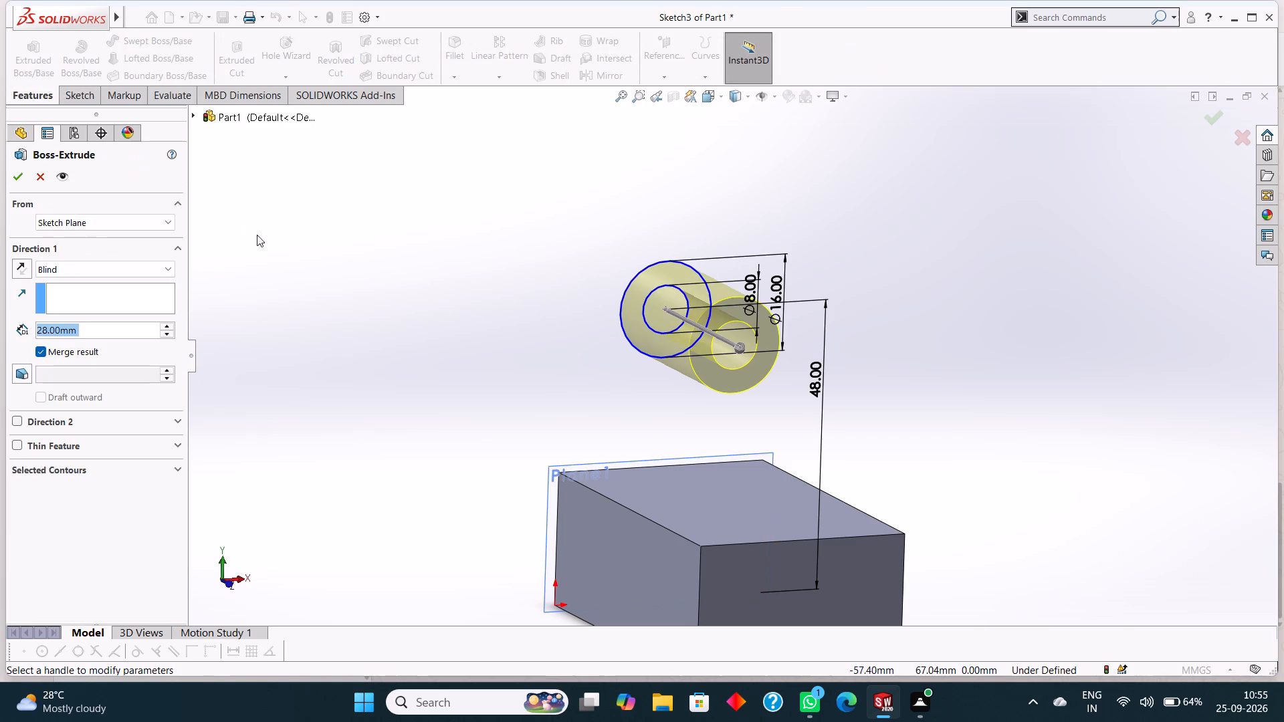
{"action": "left_click", "coordinate": [91, 266]}
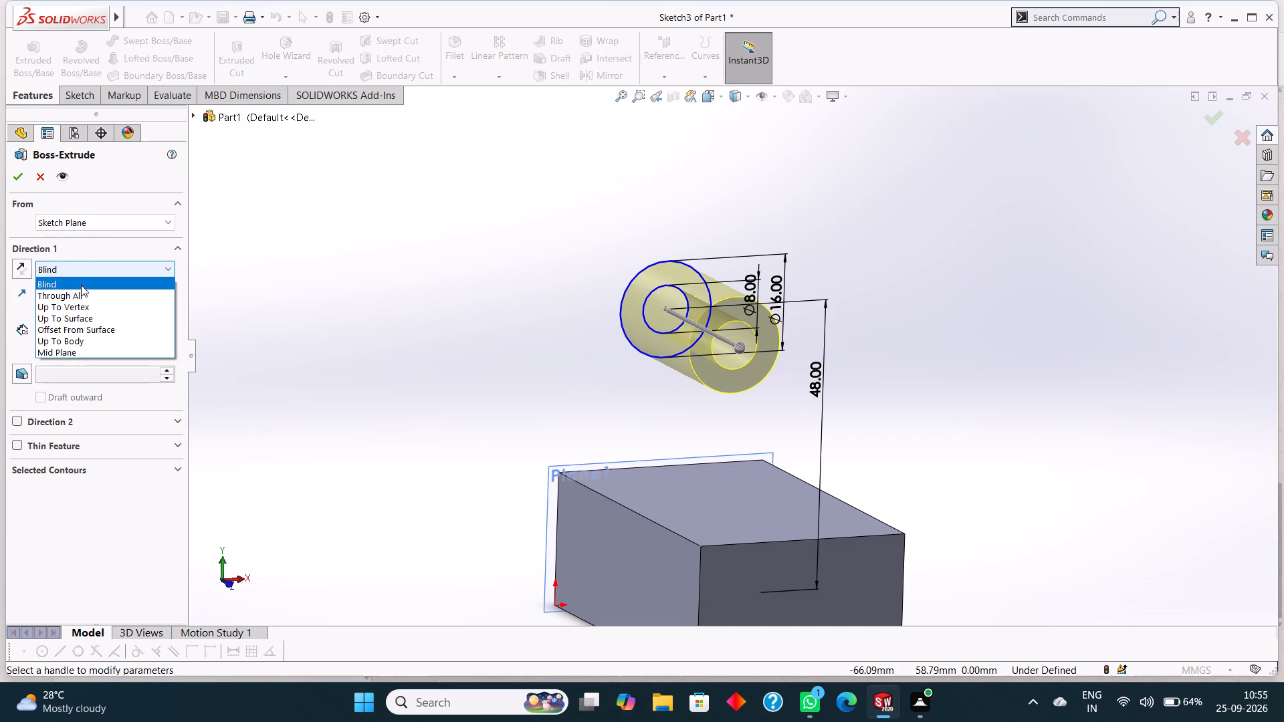
{"action": "left_click", "coordinate": [54, 349]}
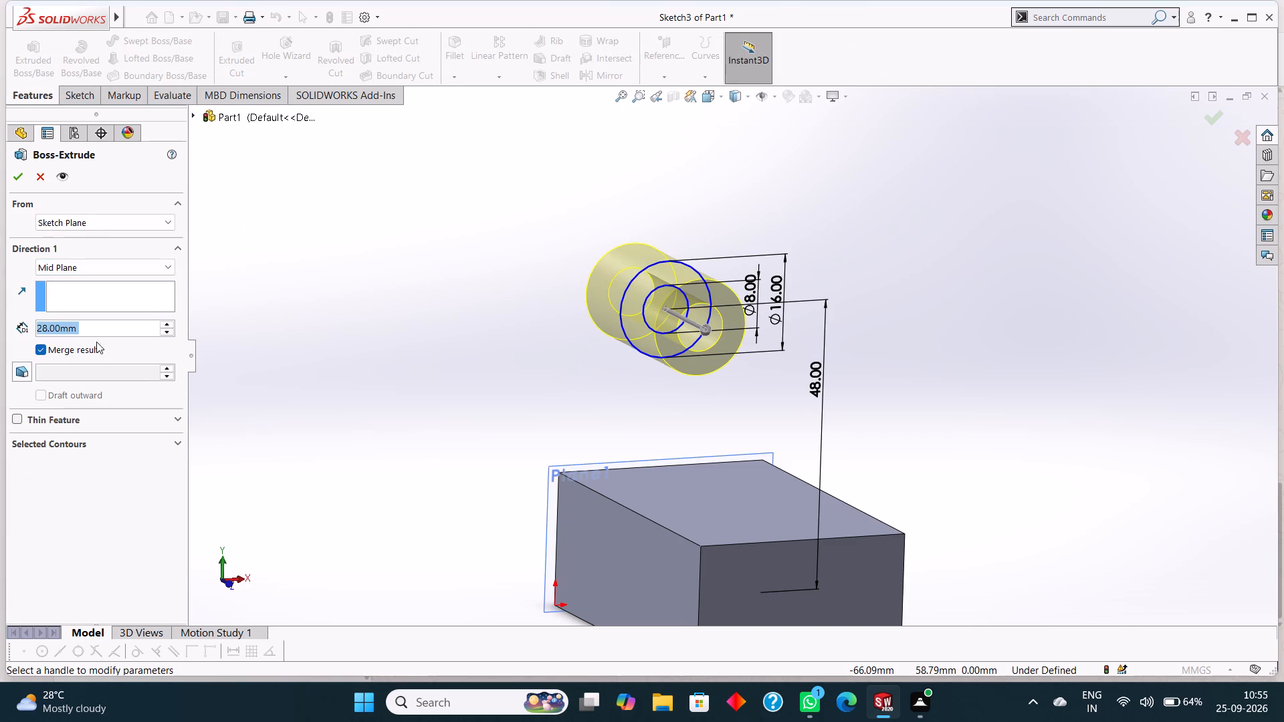
{"action": "type", "text": "10"}
{"action": "key", "text": "Return"}
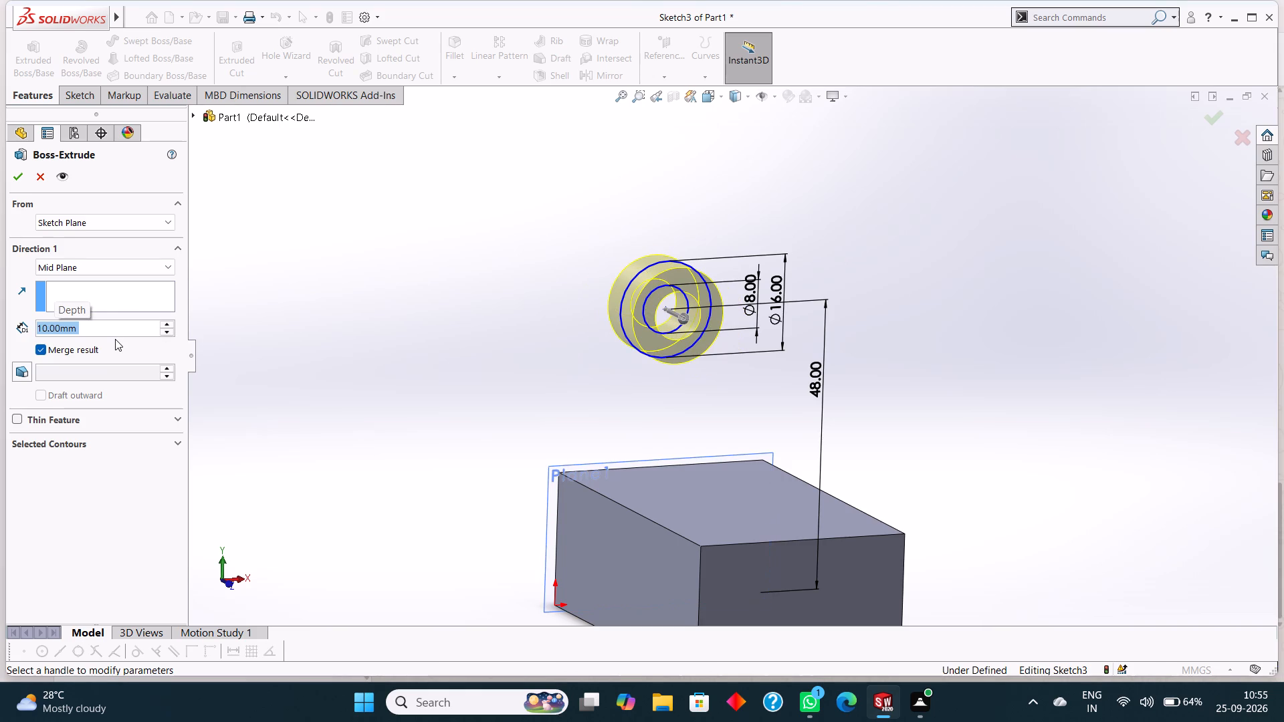
{"action": "left_click", "coordinate": [9, 180]}
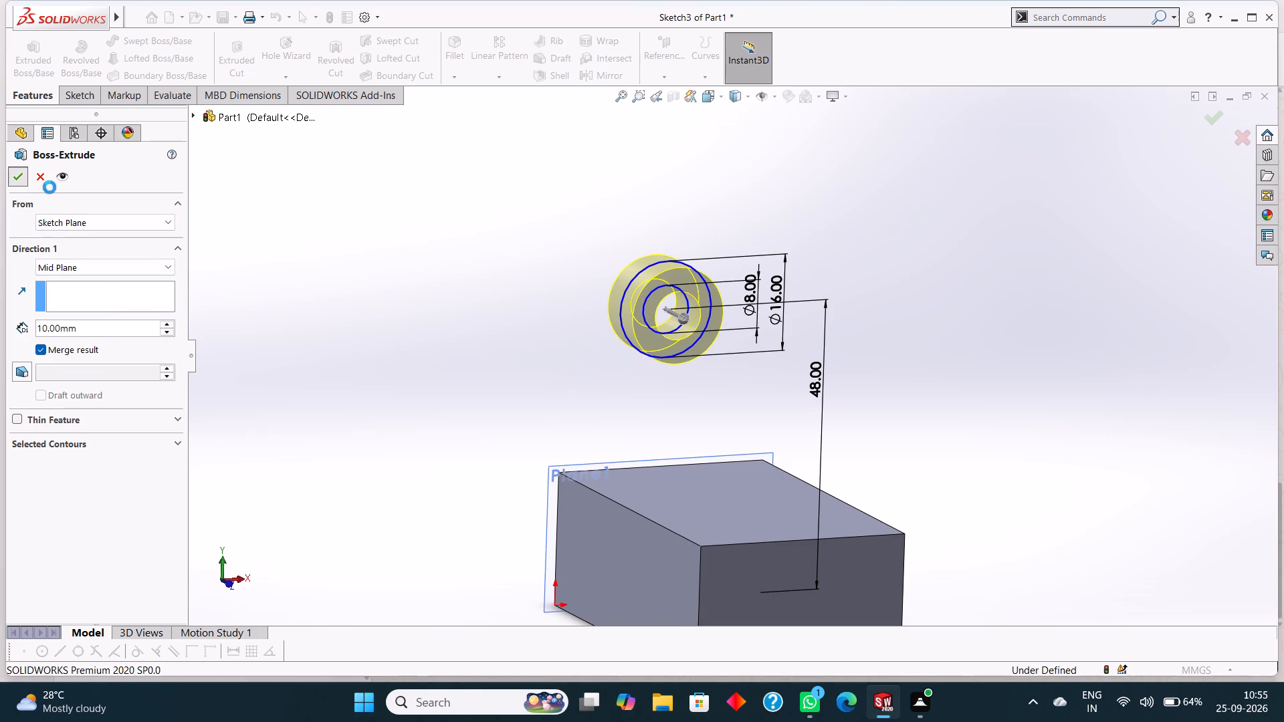
{"action": "left_click", "coordinate": [380, 334]}
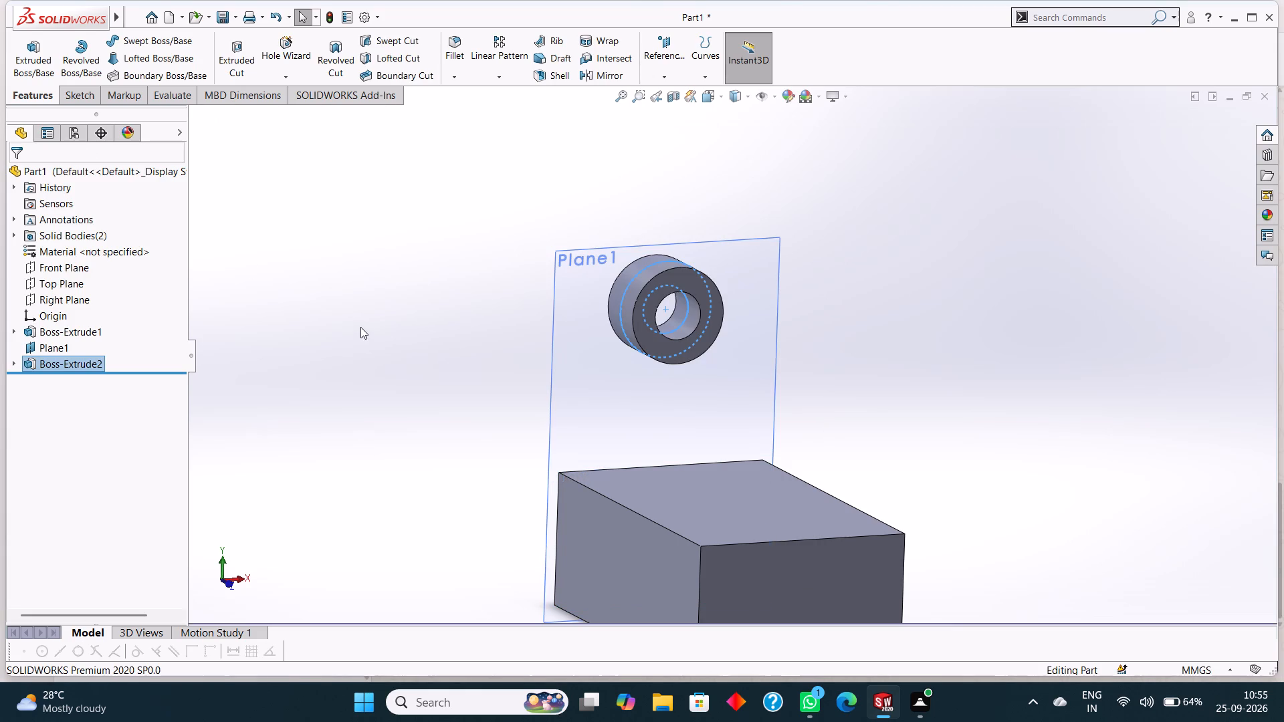
Start a new sketch on Plane1, viewed face-on.
{"action": "left_click", "coordinate": [572, 274]}
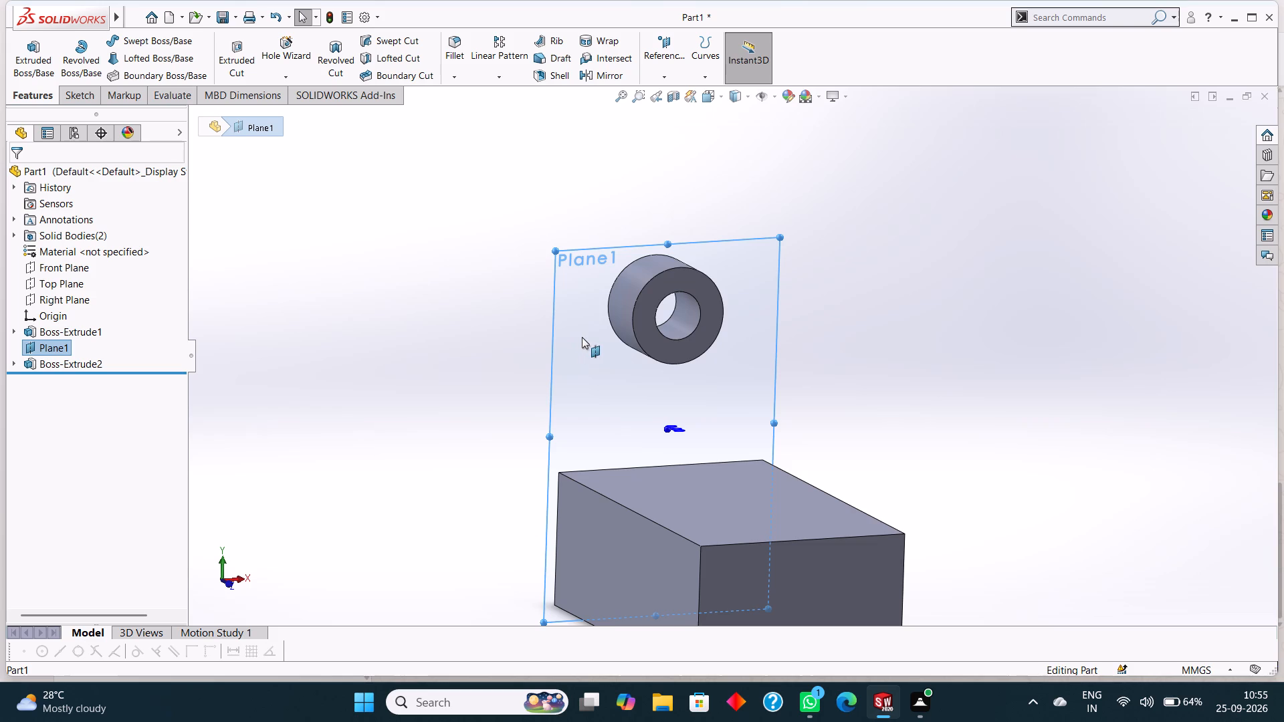
{"action": "middle_click_drag", "start_coordinate": [985, 352], "coordinate": [1031, 363]}
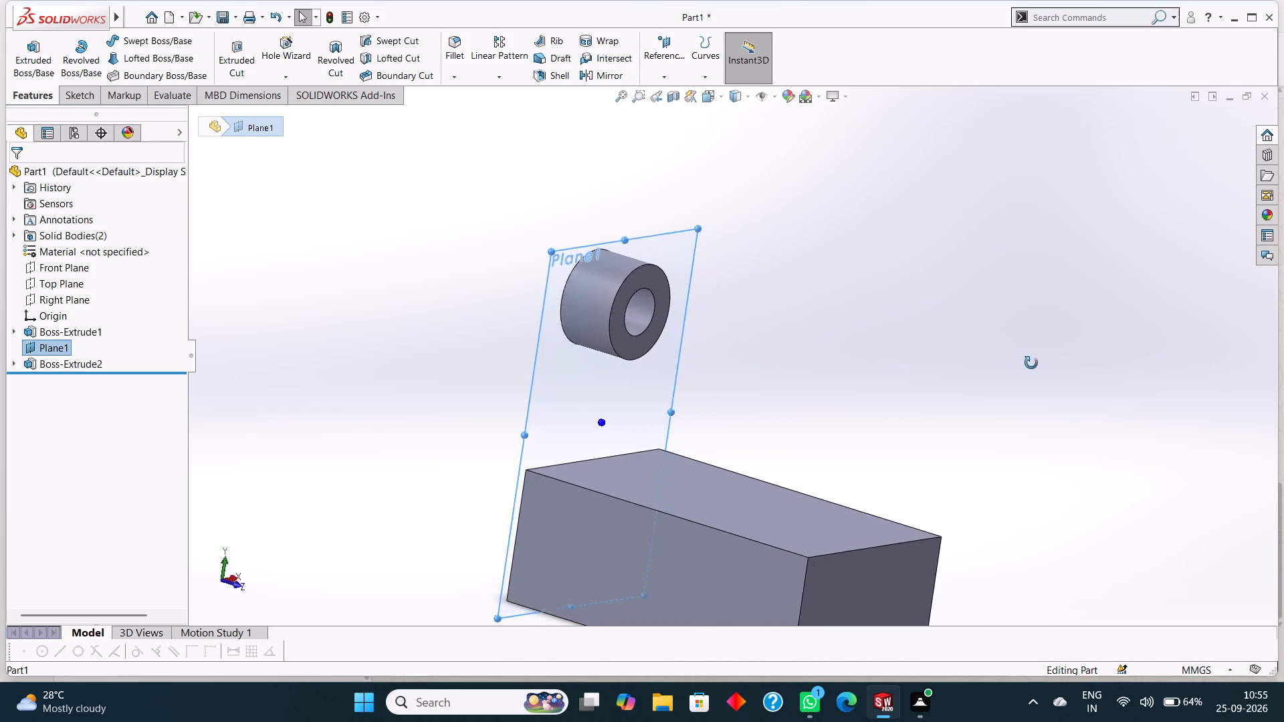
{"action": "middle_click_drag", "start_coordinate": [1031, 363], "coordinate": [1044, 365]}
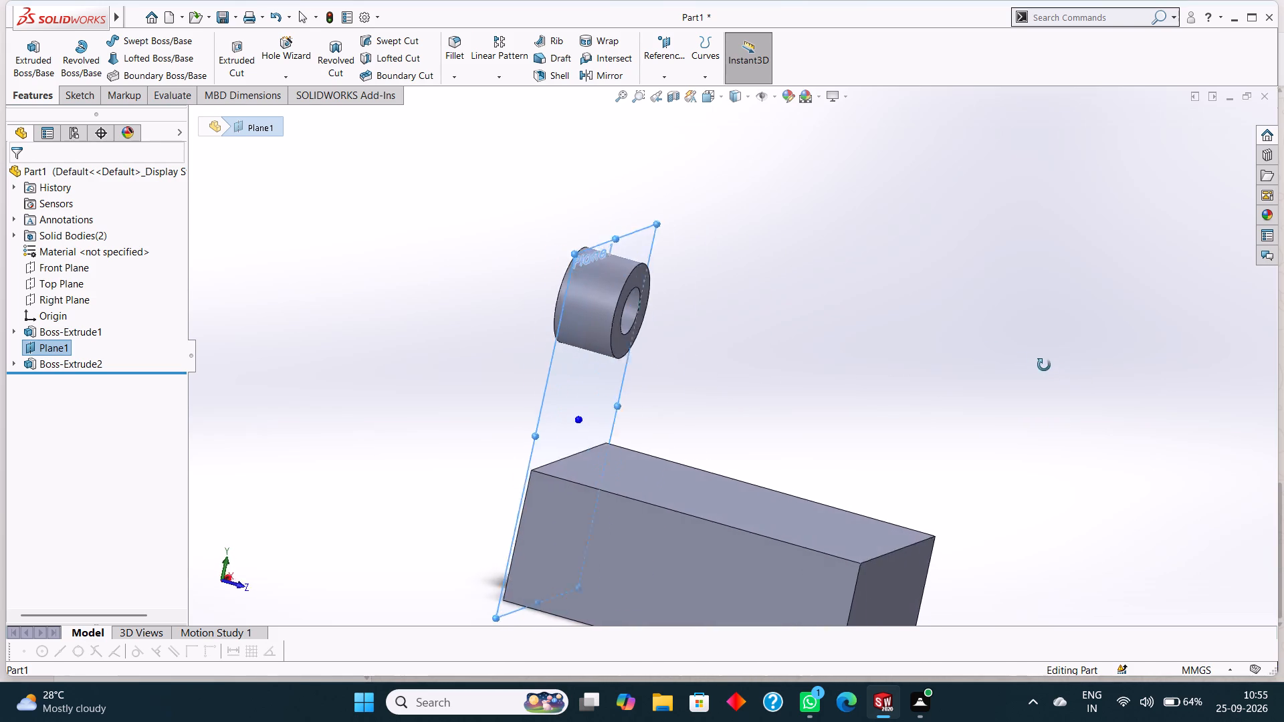
{"action": "middle_click_drag", "start_coordinate": [1044, 365], "coordinate": [988, 344]}
{"action": "left_click", "coordinate": [740, 247]}
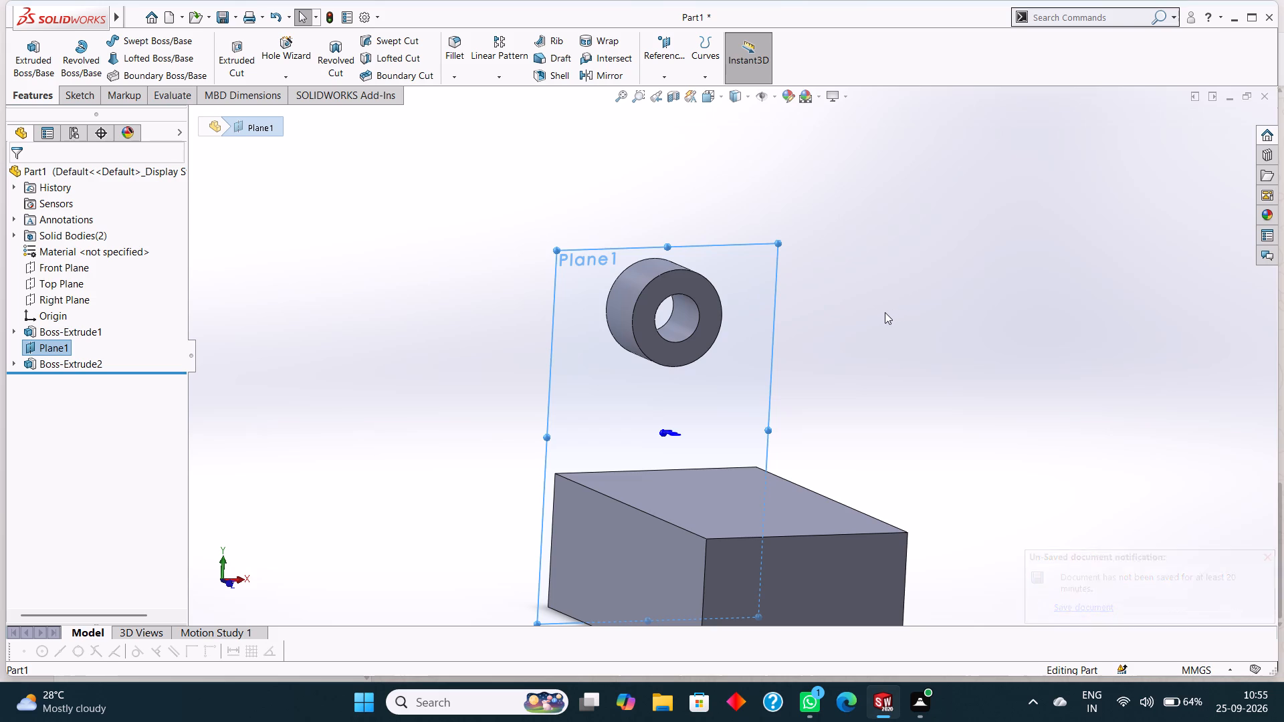
{"action": "key", "text": "ctrl+8"}
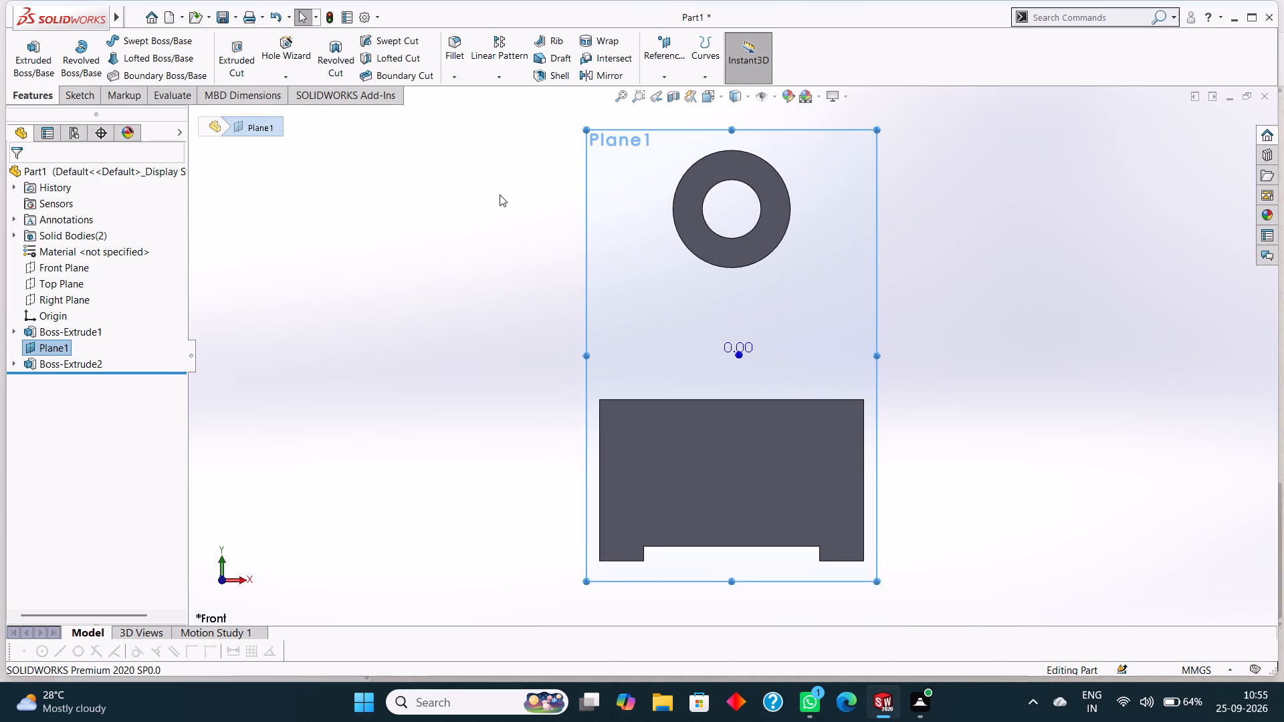
{"action": "right_click", "coordinate": [615, 172]}
{"action": "left_click", "coordinate": [648, 151]}
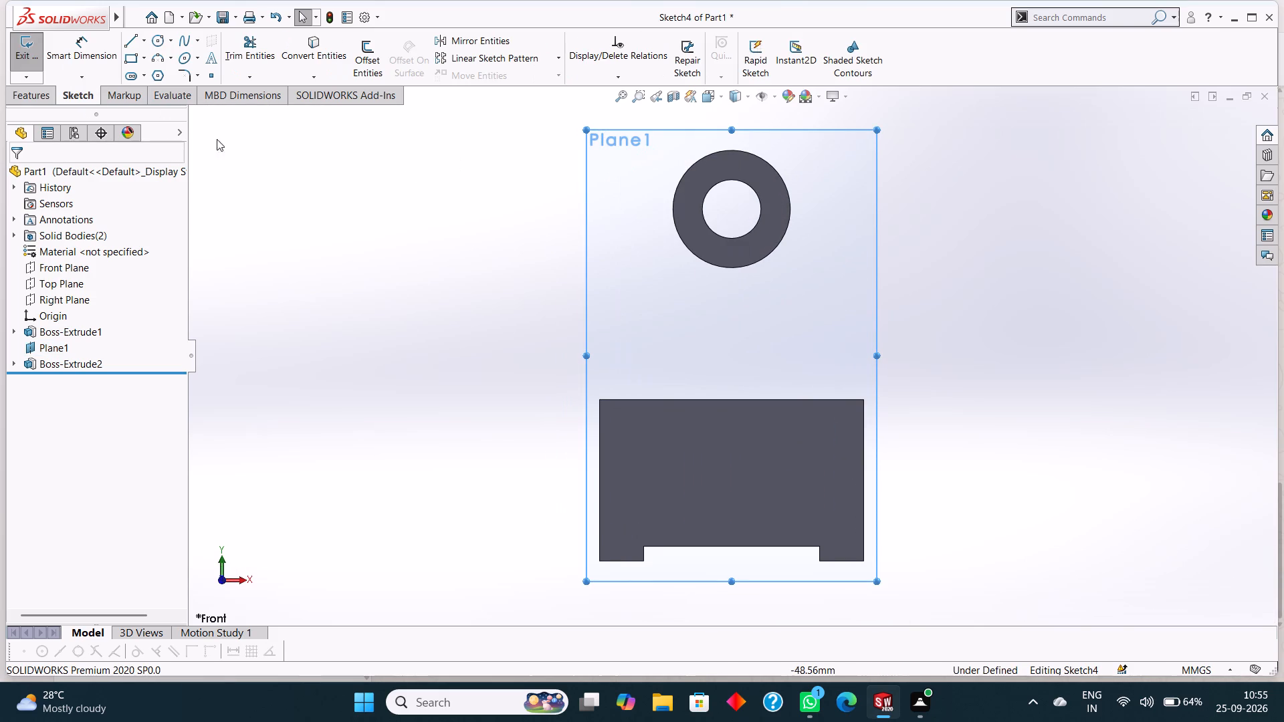
Sketch two slanted lines, each about 27.86 mm long, from the block's top corners to the opposite sides of the boss's outer circle.
{"action": "left_click", "coordinate": [129, 42]}
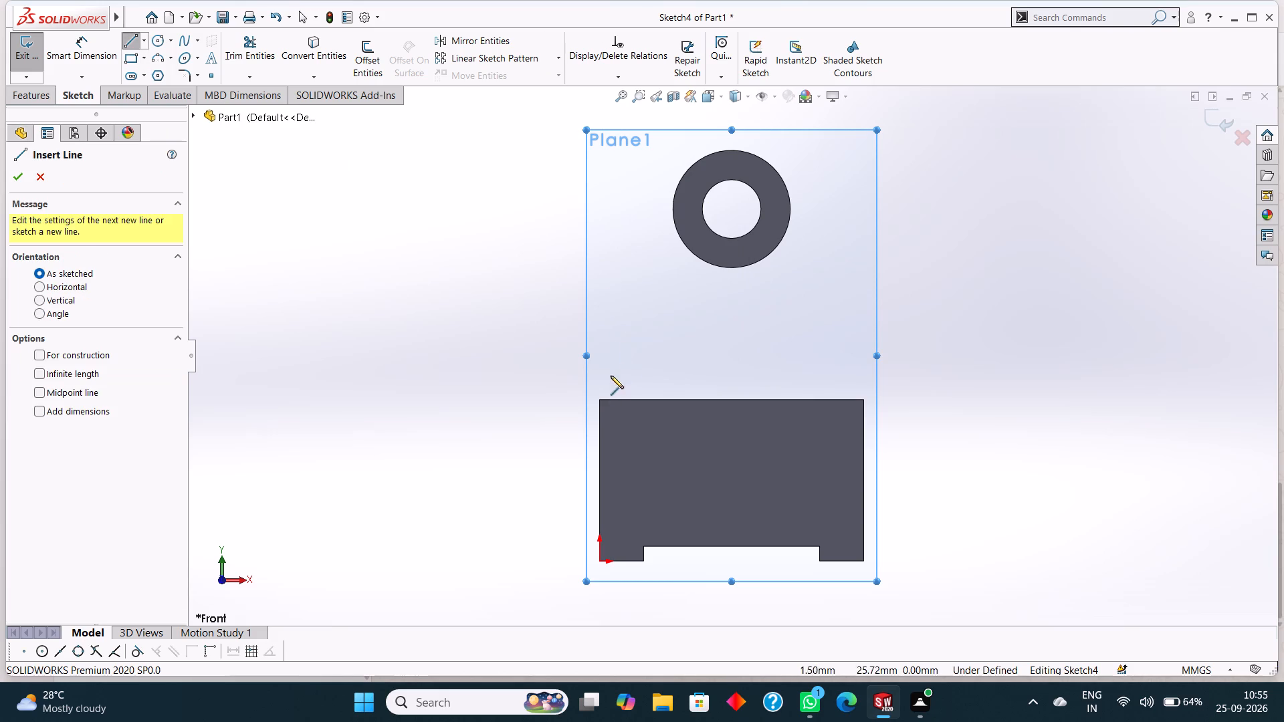
{"action": "left_click", "coordinate": [600, 400]}
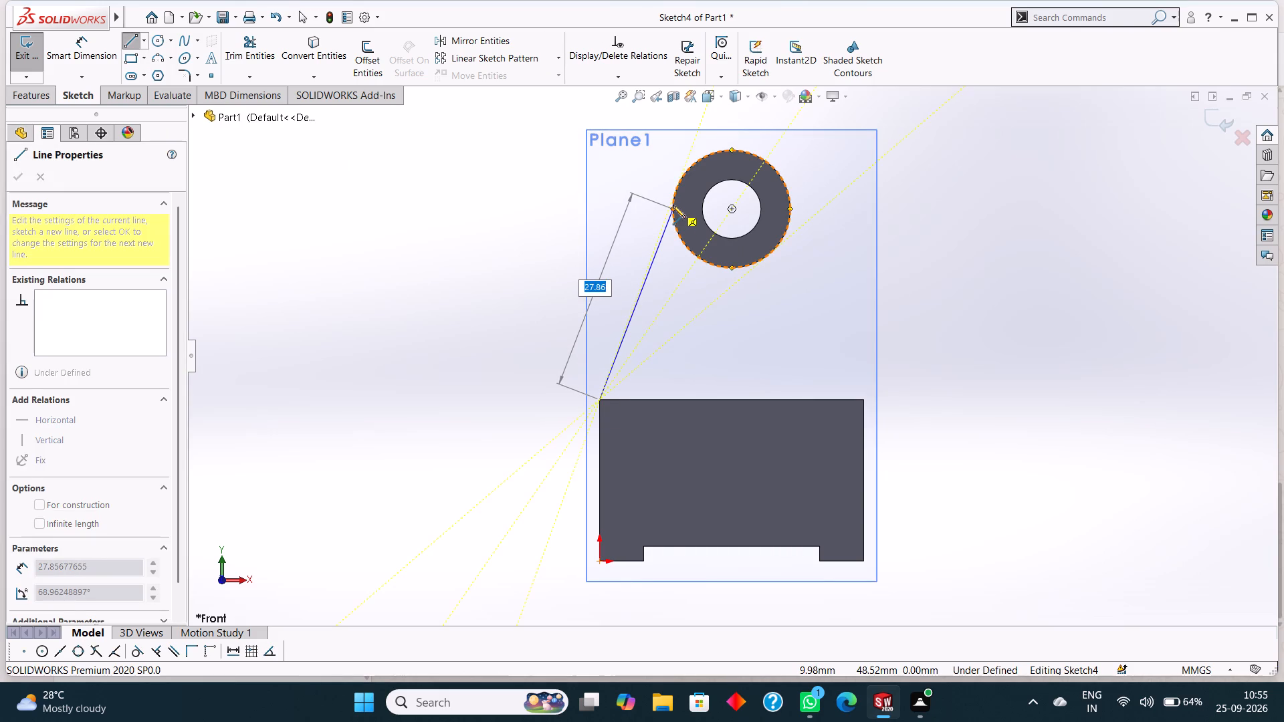
{"action": "left_click", "coordinate": [673, 205]}
{"action": "right_click", "coordinate": [671, 289]}
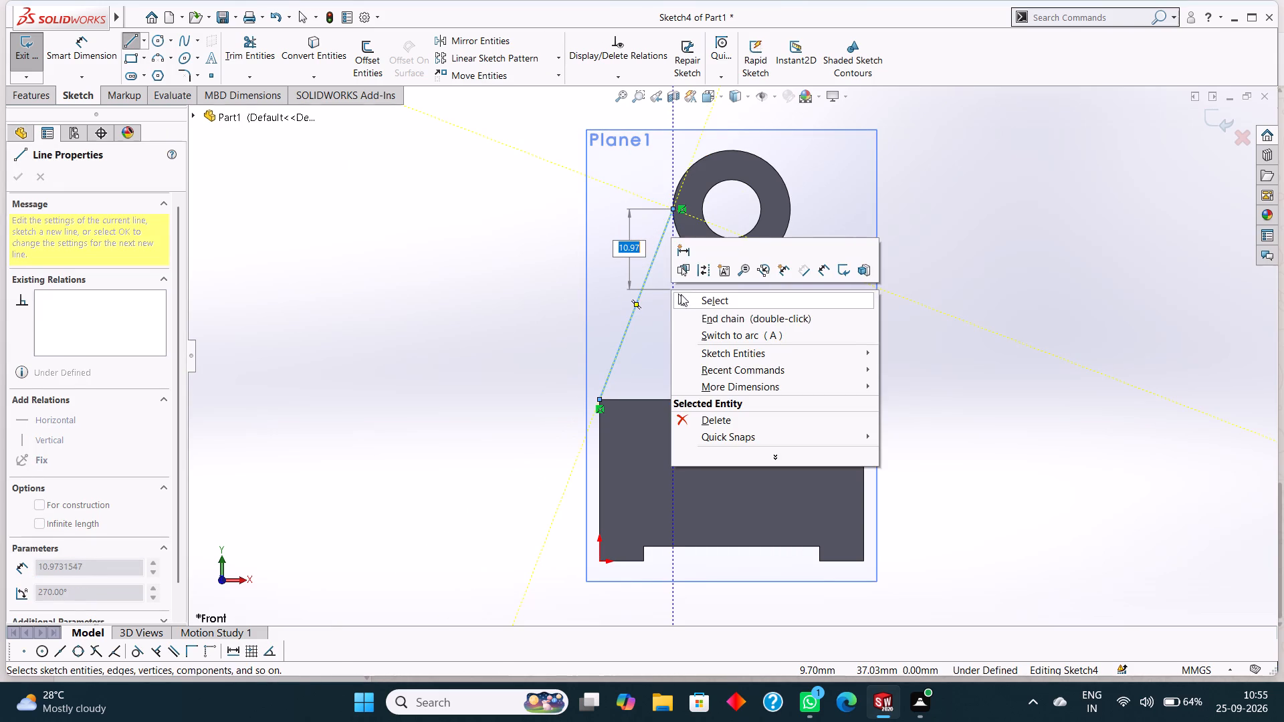
{"action": "left_click", "coordinate": [694, 297]}
{"action": "left_click", "coordinate": [130, 40]}
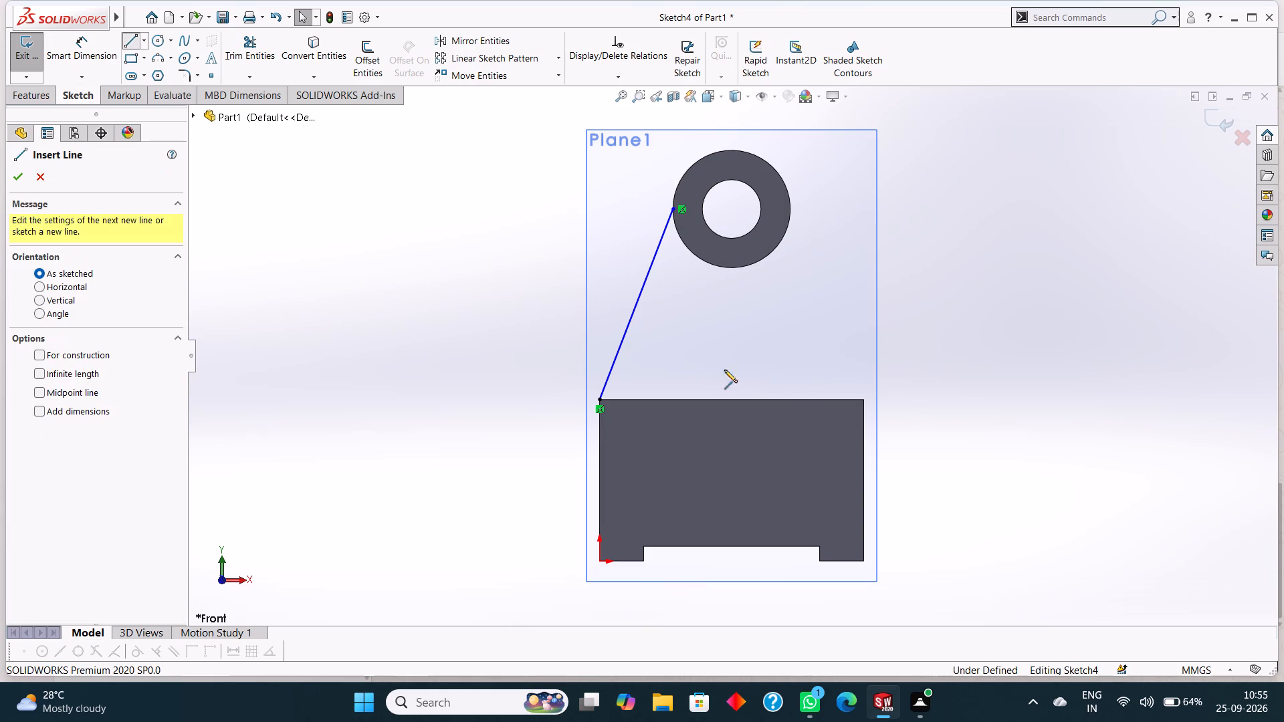
{"action": "left_click", "coordinate": [864, 399]}
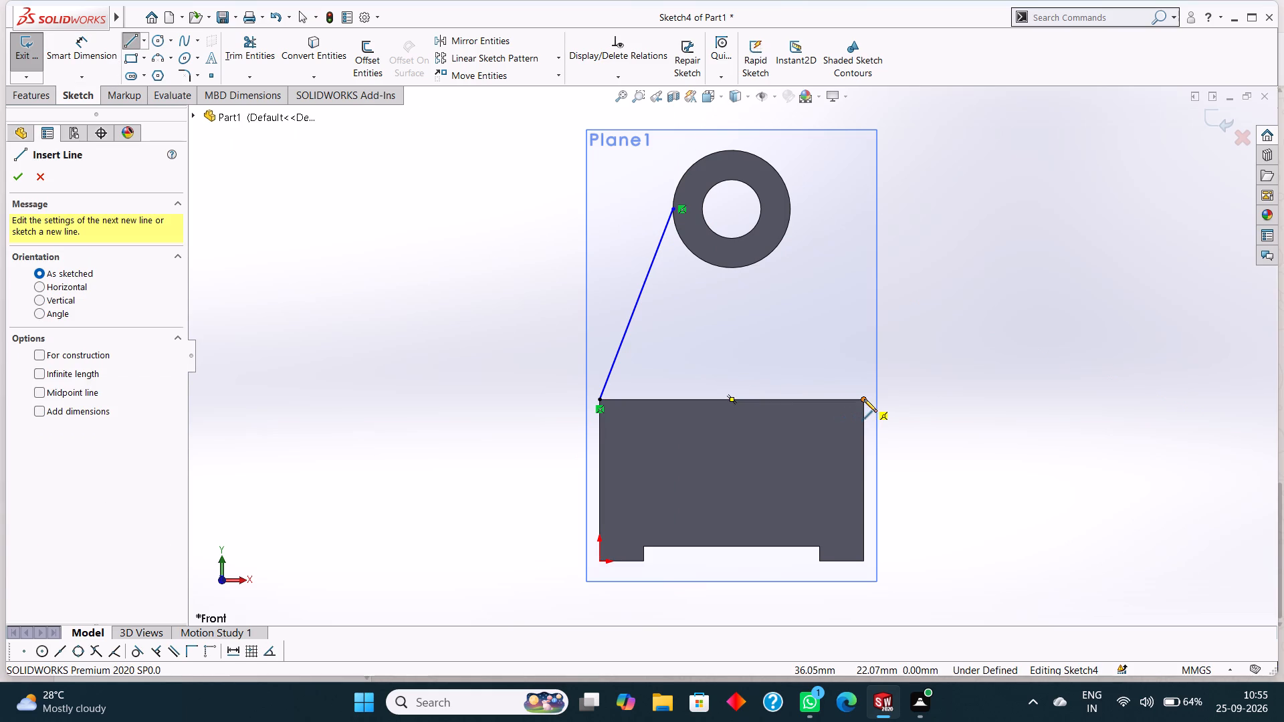
{"action": "left_click", "coordinate": [790, 207]}
{"action": "right_click", "coordinate": [815, 205]}
{"action": "left_click", "coordinate": [838, 211]}
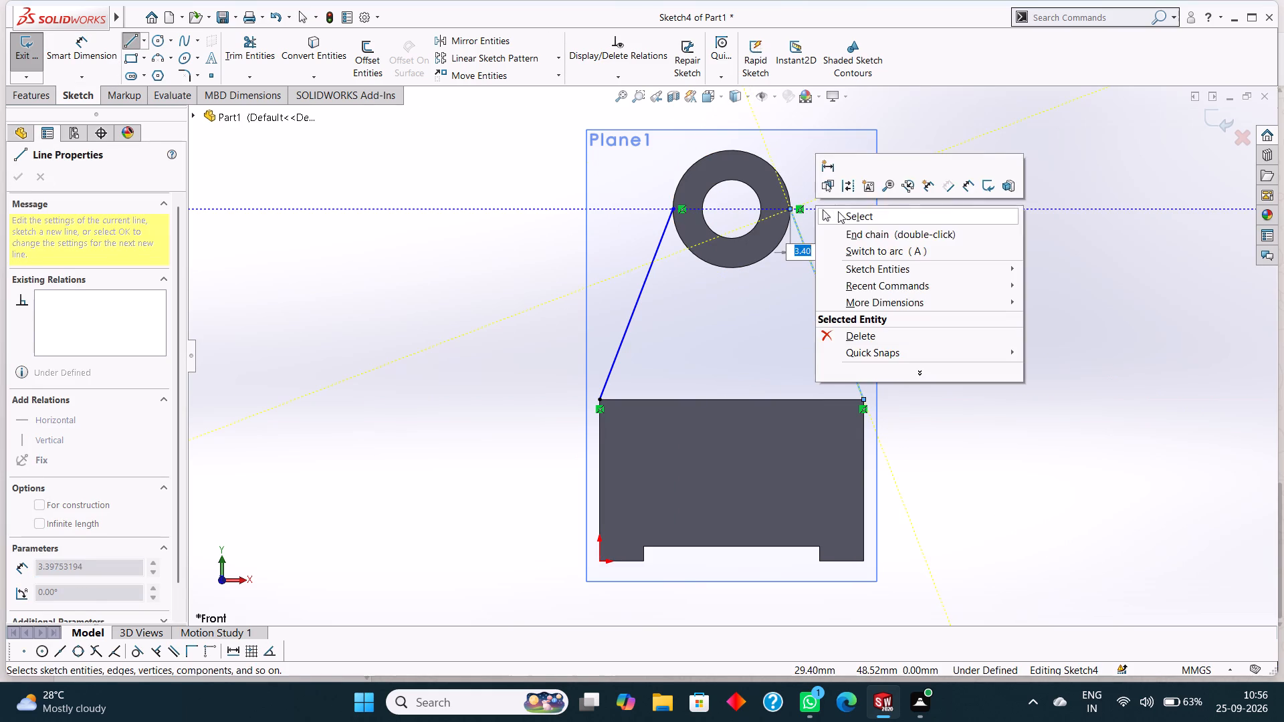
Join the upper ends of the slanted lines with an 8 mm radius three-point arc along the lower half of the boss's outer circle.
{"action": "left_click", "coordinate": [162, 56]}
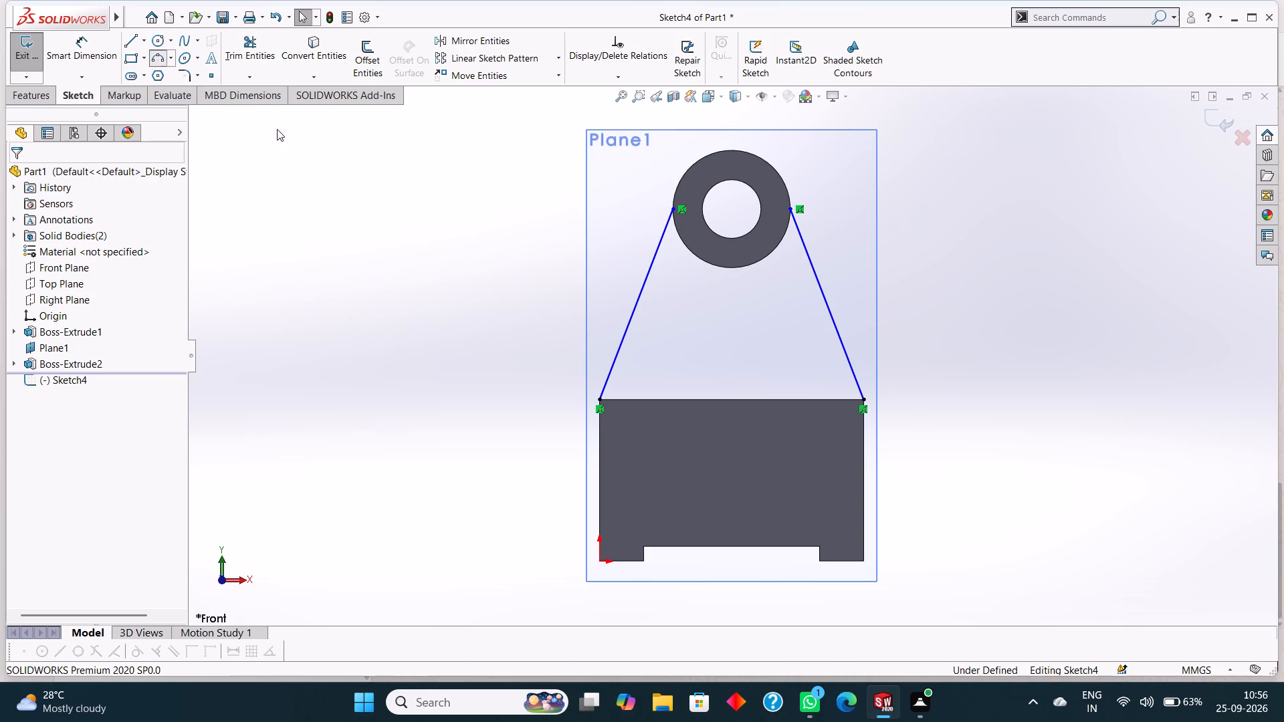
{"action": "left_click", "coordinate": [673, 207]}
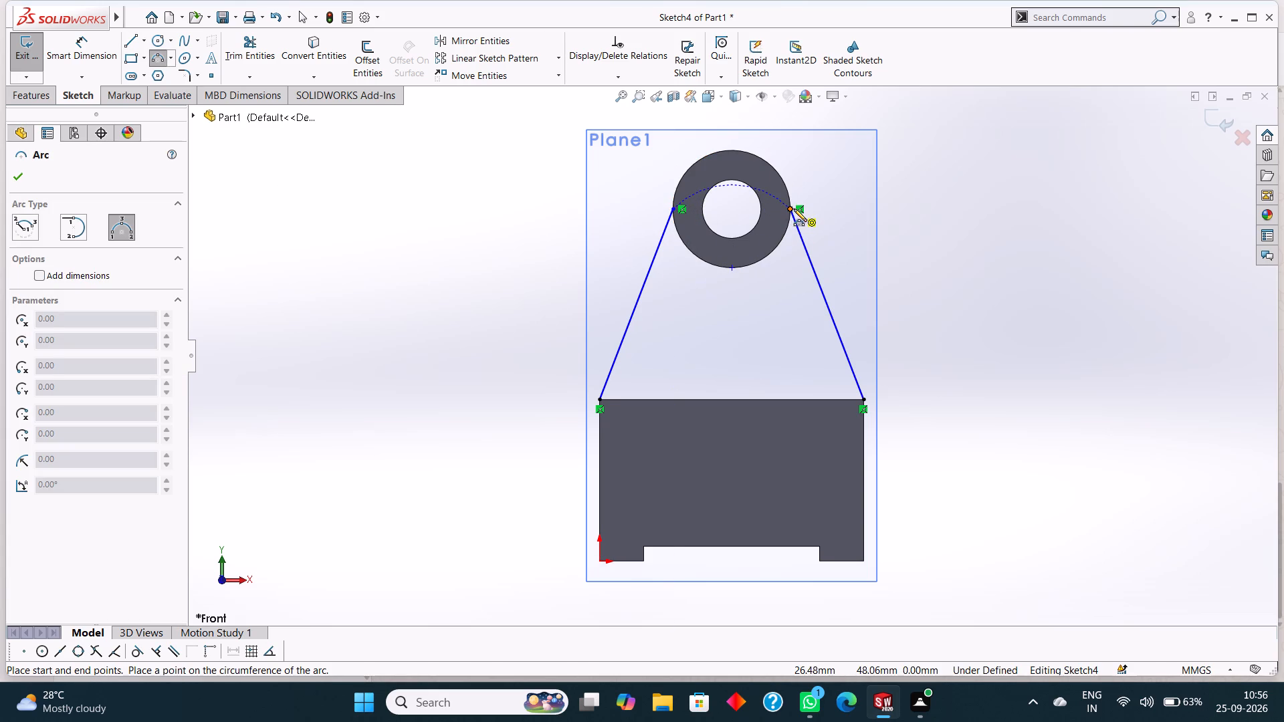
{"action": "left_click", "coordinate": [790, 209]}
{"action": "left_click", "coordinate": [758, 264]}
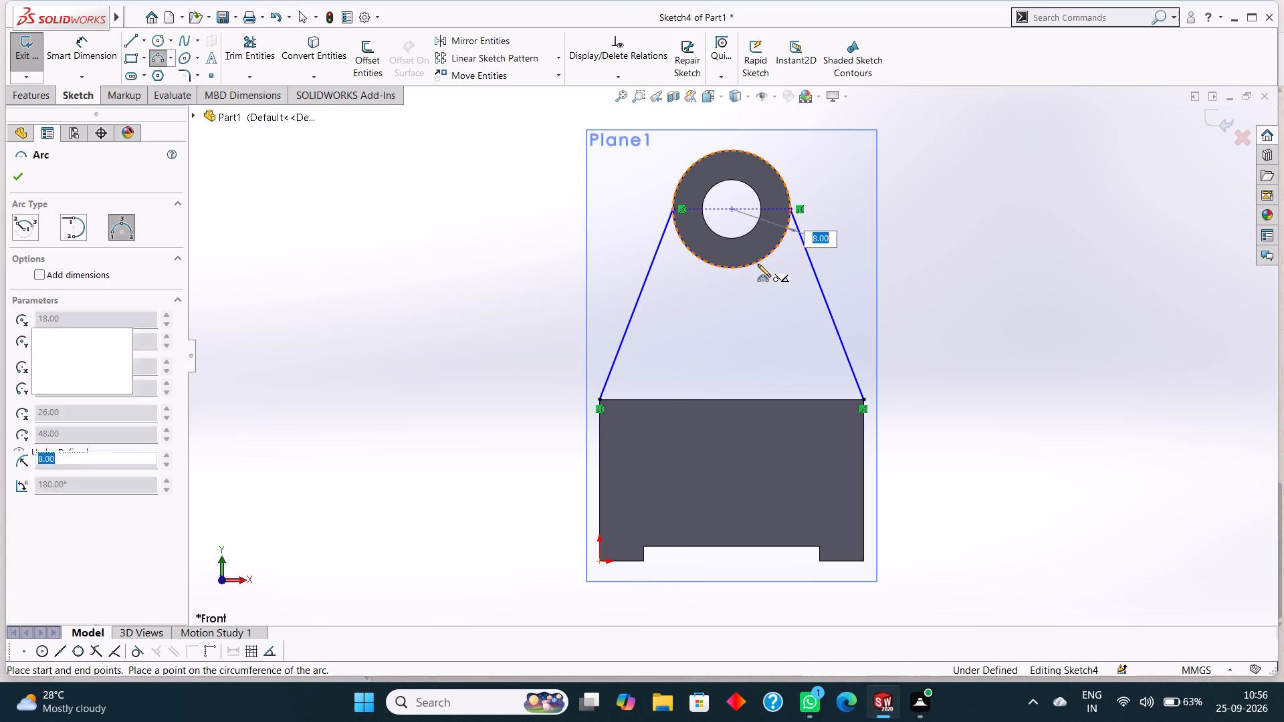
{"action": "right_click", "coordinate": [1014, 261]}
{"action": "left_click", "coordinate": [1041, 274]}
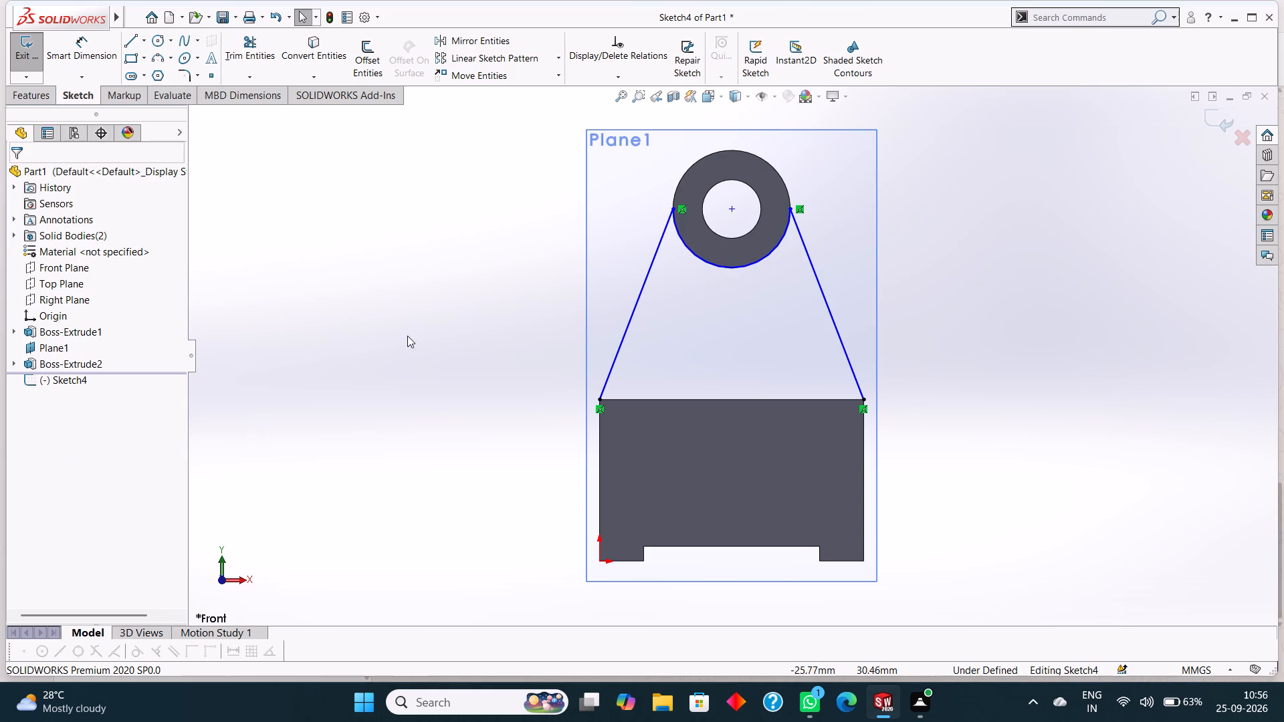
Start a Blind boss extrusion of the support sketch, closed along the block's end-face edges, and set its depth to 5 mm.
{"action": "middle_click_drag", "start_coordinate": [429, 296], "coordinate": [477, 340]}
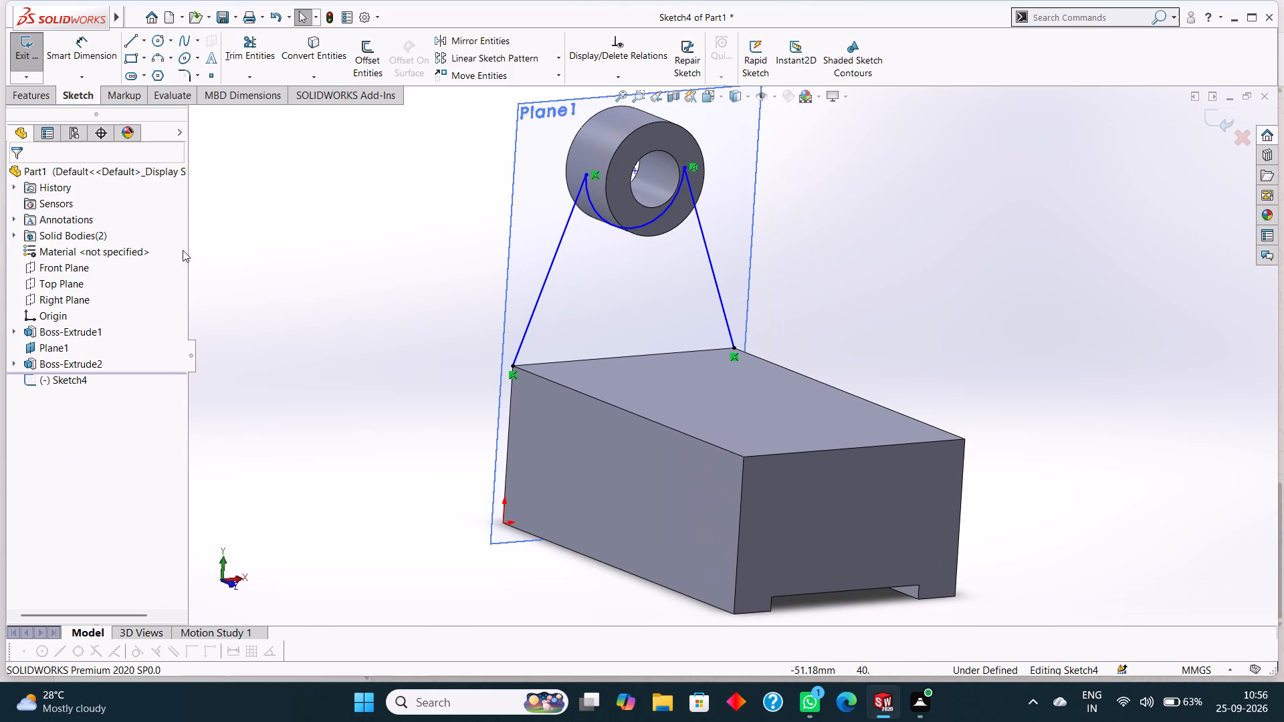
{"action": "left_click", "coordinate": [27, 91]}
{"action": "left_click", "coordinate": [43, 62]}
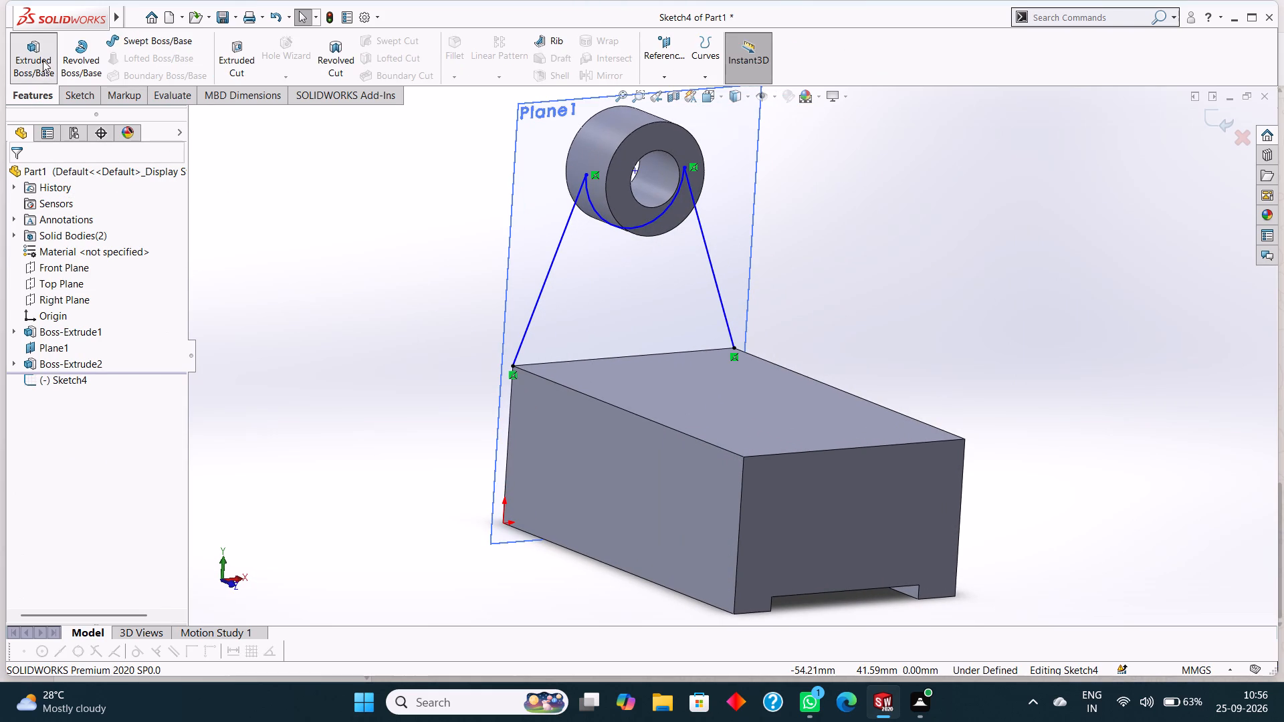
{"action": "left_click", "coordinate": [611, 362]}
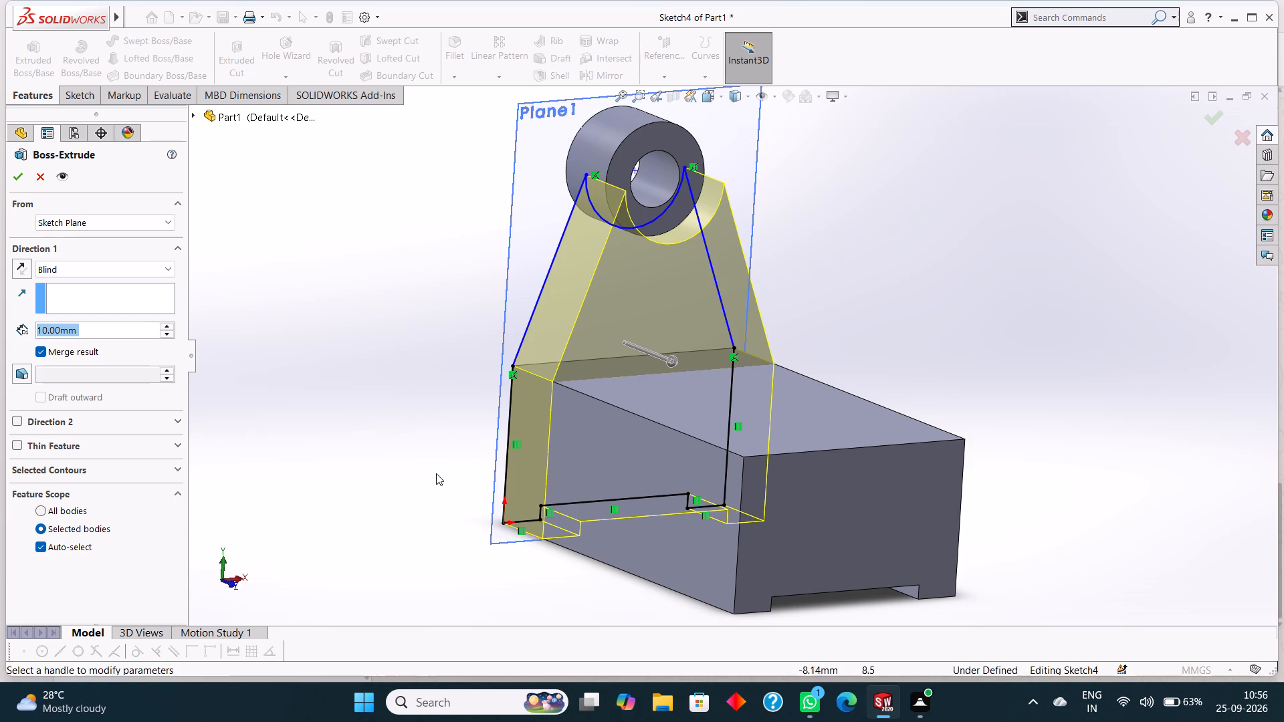
{"action": "middle_click_drag", "start_coordinate": [356, 346], "coordinate": [432, 387]}
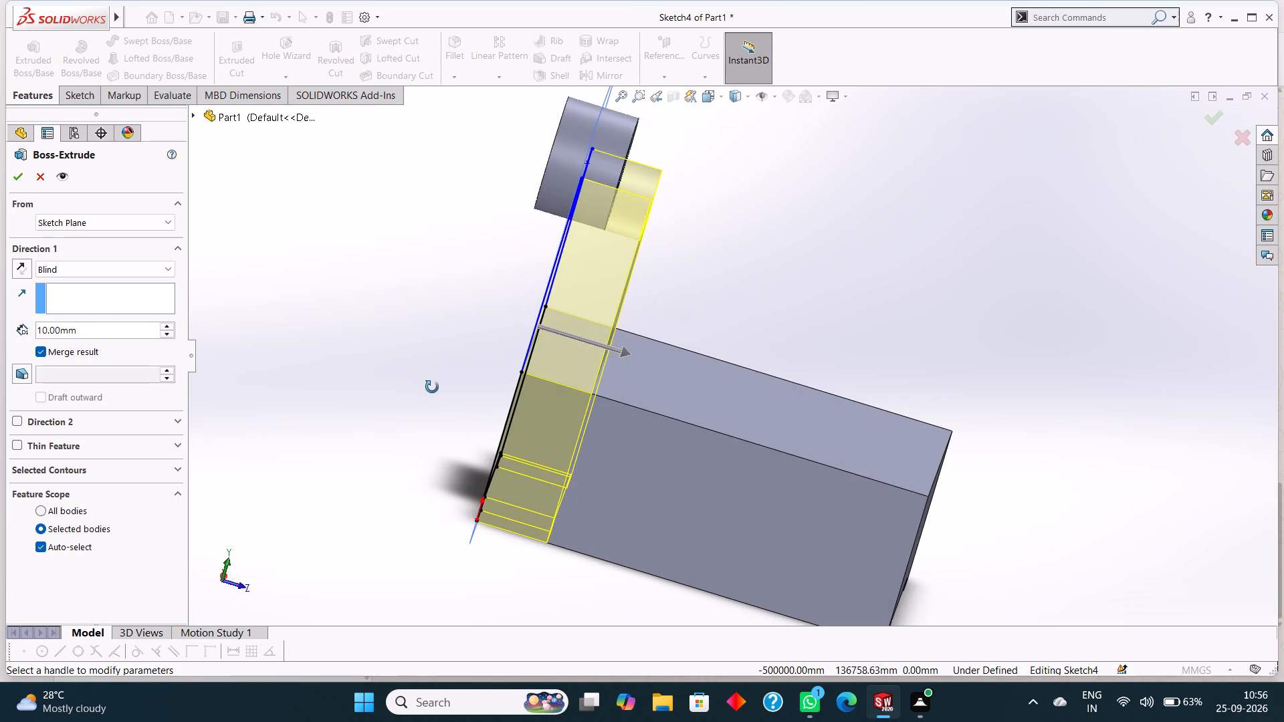
{"action": "middle_click_drag", "start_coordinate": [432, 387], "coordinate": [431, 396]}
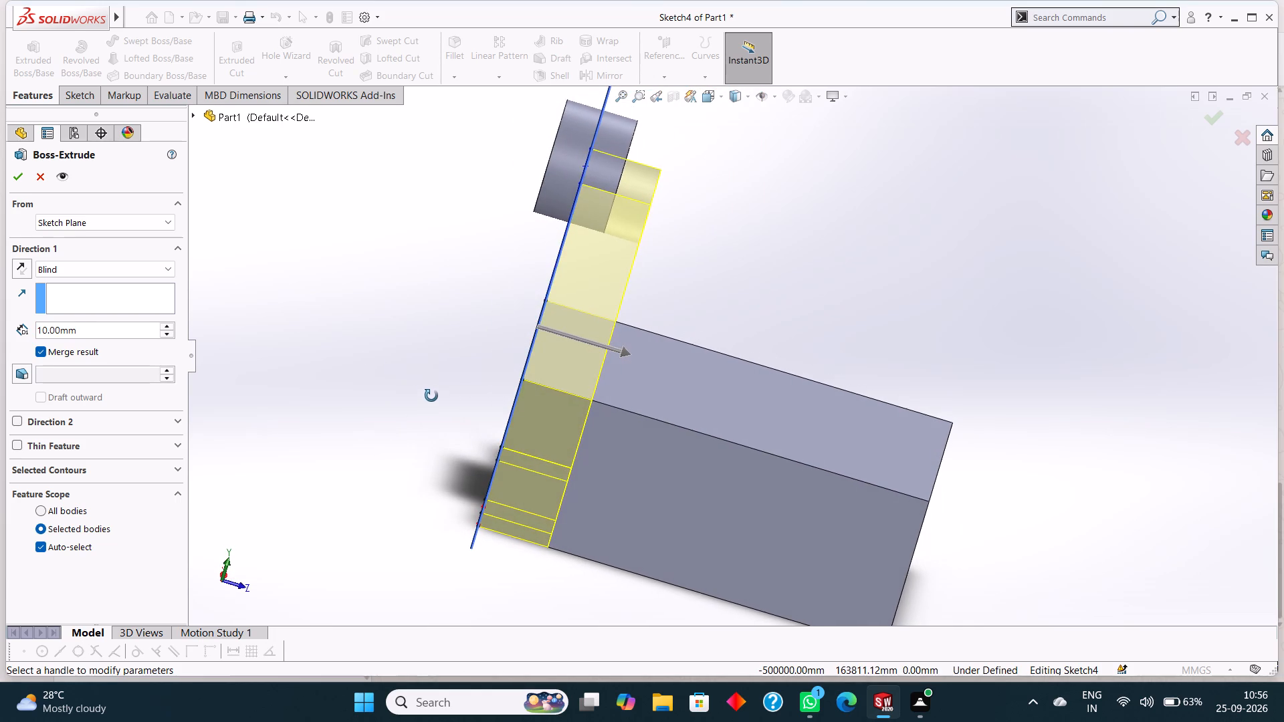
{"action": "middle_click_drag", "start_coordinate": [431, 396], "coordinate": [424, 392]}
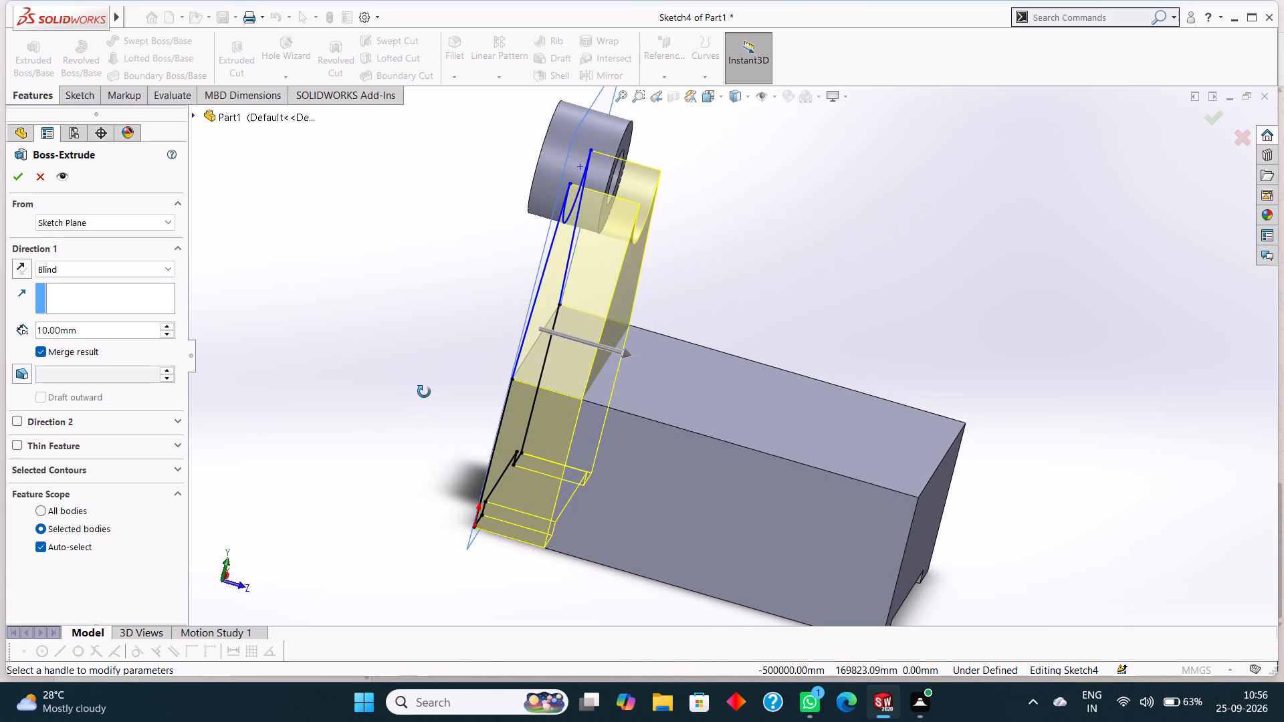
{"action": "middle_click_drag", "start_coordinate": [424, 392], "coordinate": [425, 396]}
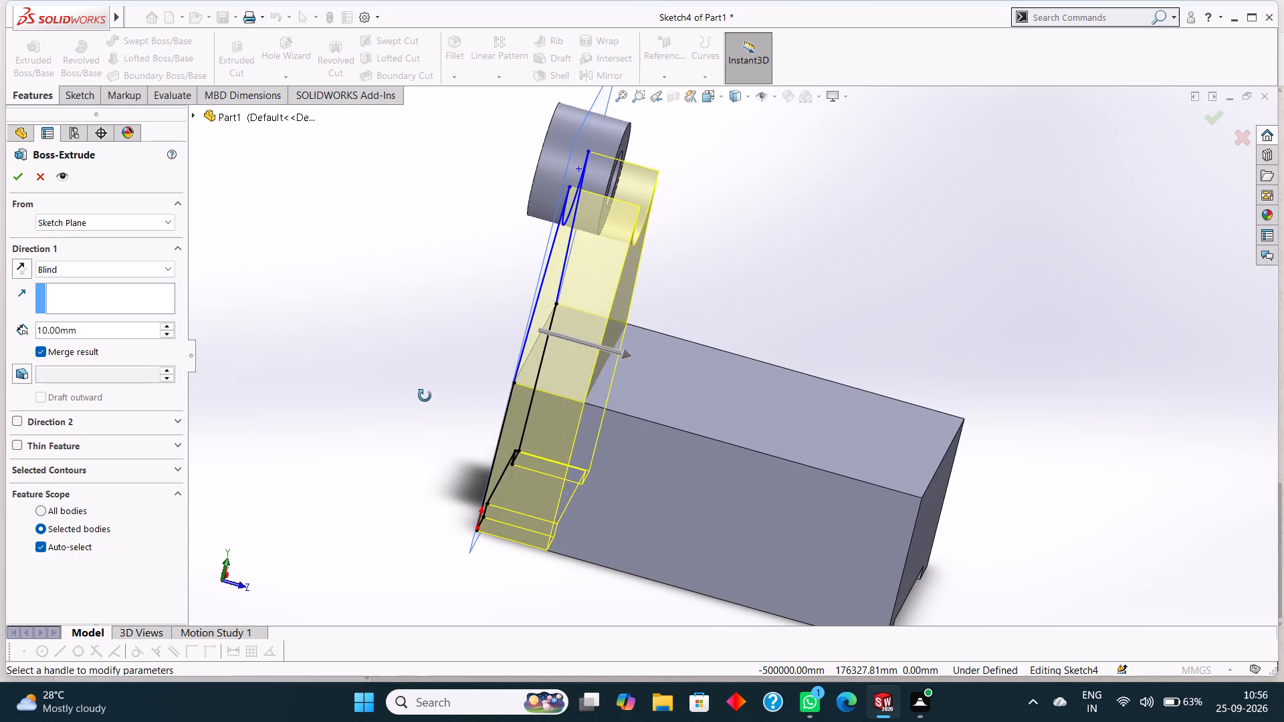
{"action": "middle_click_drag", "start_coordinate": [425, 396], "coordinate": [426, 400]}
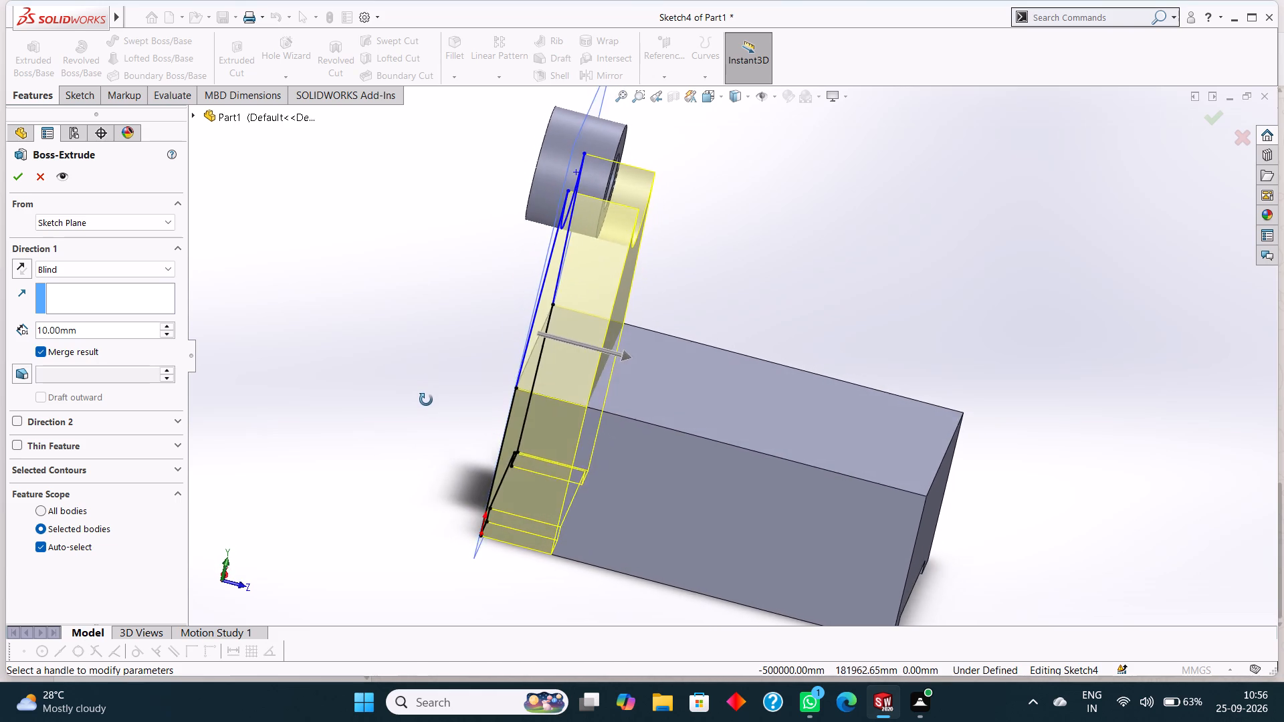
{"action": "middle_click_drag", "start_coordinate": [426, 400], "coordinate": [423, 398]}
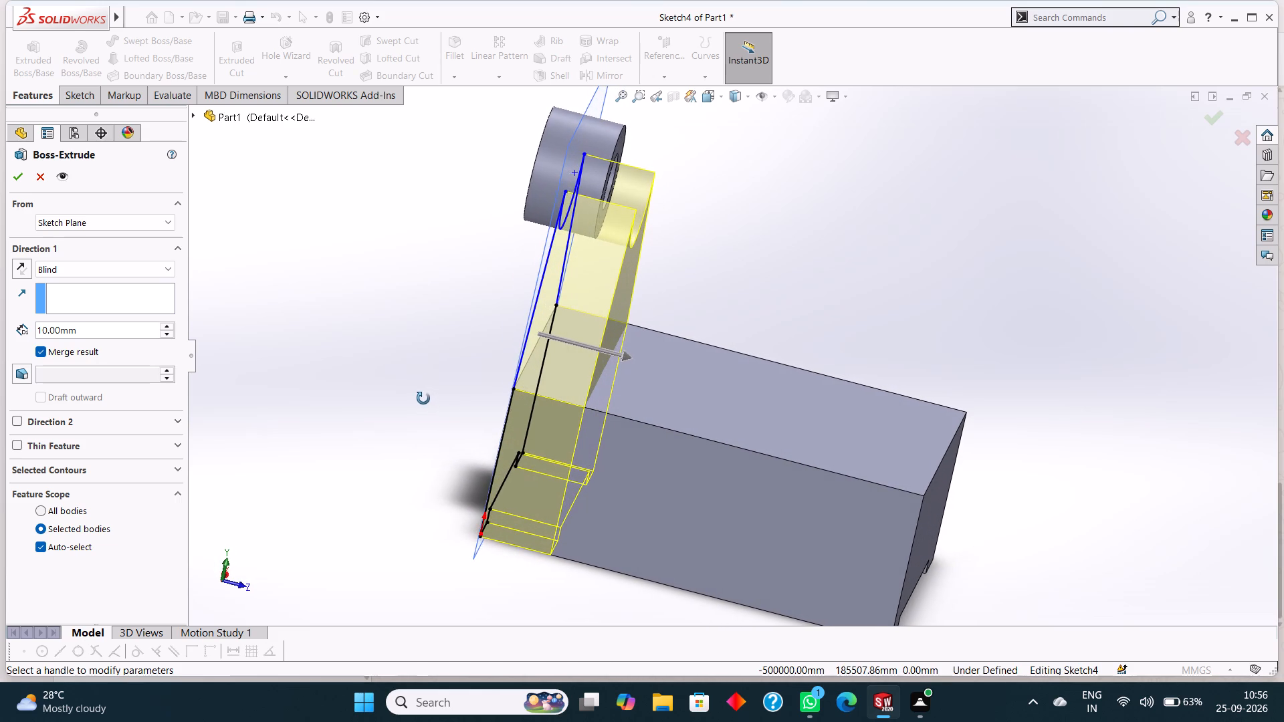
{"action": "middle_click_drag", "start_coordinate": [423, 398], "coordinate": [423, 398]}
{"action": "left_click", "coordinate": [92, 330]}
{"action": "left_click_drag", "start_coordinate": [114, 329], "coordinate": [25, 332]}
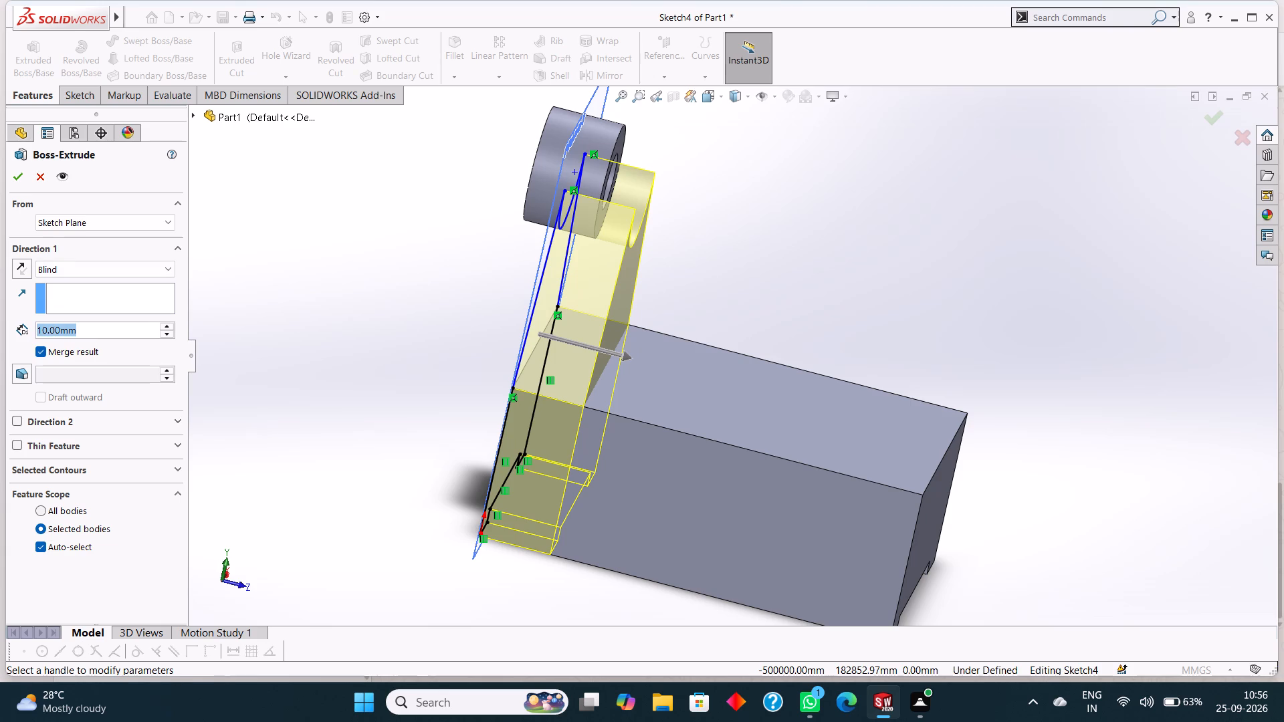
{"action": "left_click_drag", "start_coordinate": [25, 332], "coordinate": [25, 332]}
{"action": "key", "text": "5"}
{"action": "key", "text": "Return"}
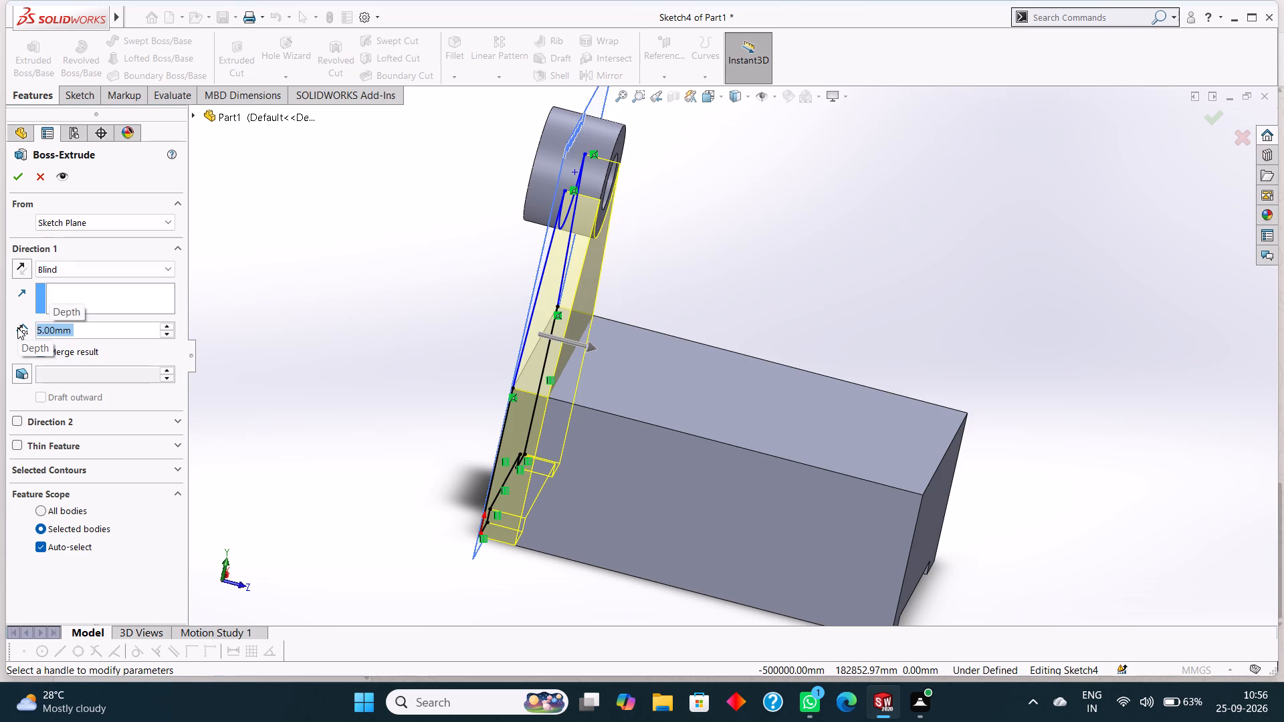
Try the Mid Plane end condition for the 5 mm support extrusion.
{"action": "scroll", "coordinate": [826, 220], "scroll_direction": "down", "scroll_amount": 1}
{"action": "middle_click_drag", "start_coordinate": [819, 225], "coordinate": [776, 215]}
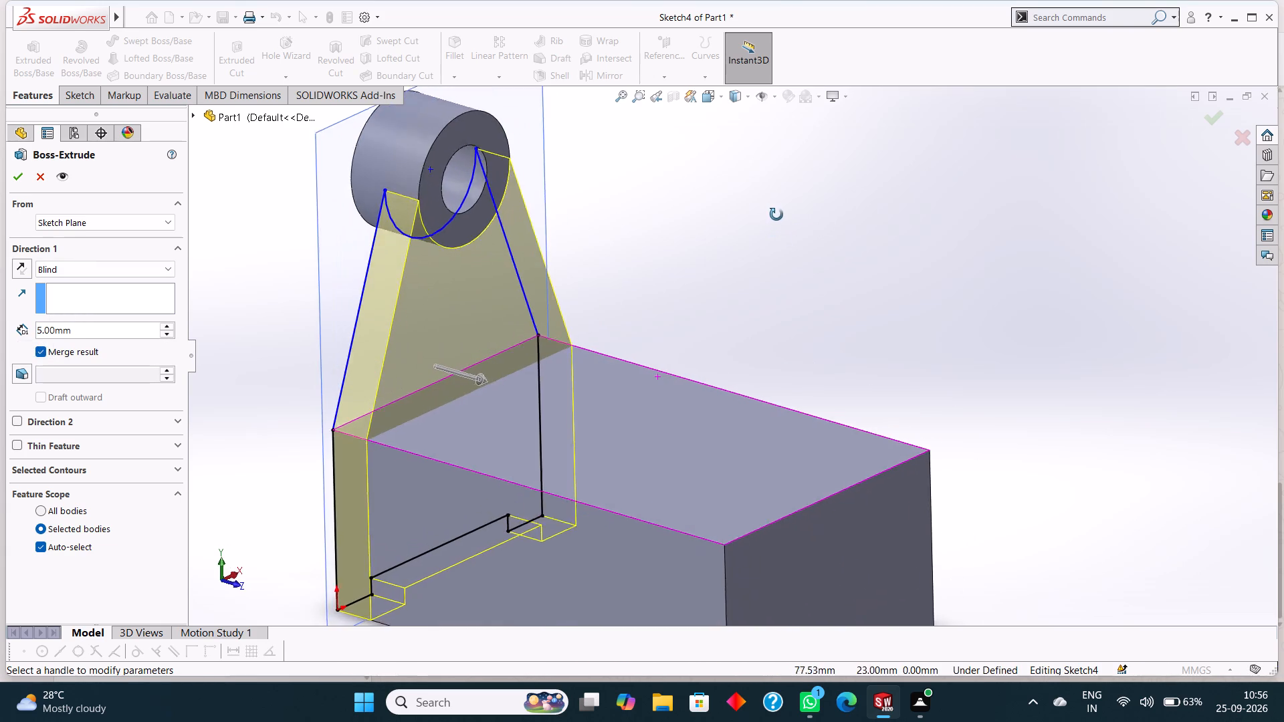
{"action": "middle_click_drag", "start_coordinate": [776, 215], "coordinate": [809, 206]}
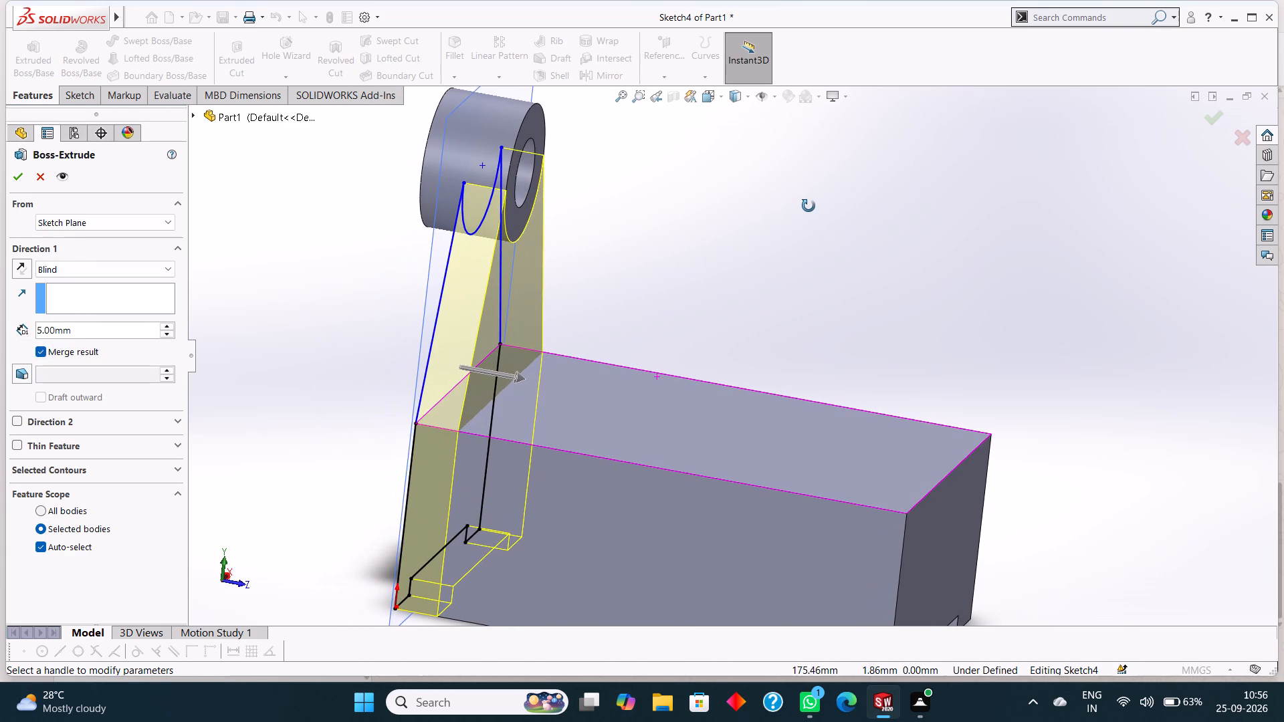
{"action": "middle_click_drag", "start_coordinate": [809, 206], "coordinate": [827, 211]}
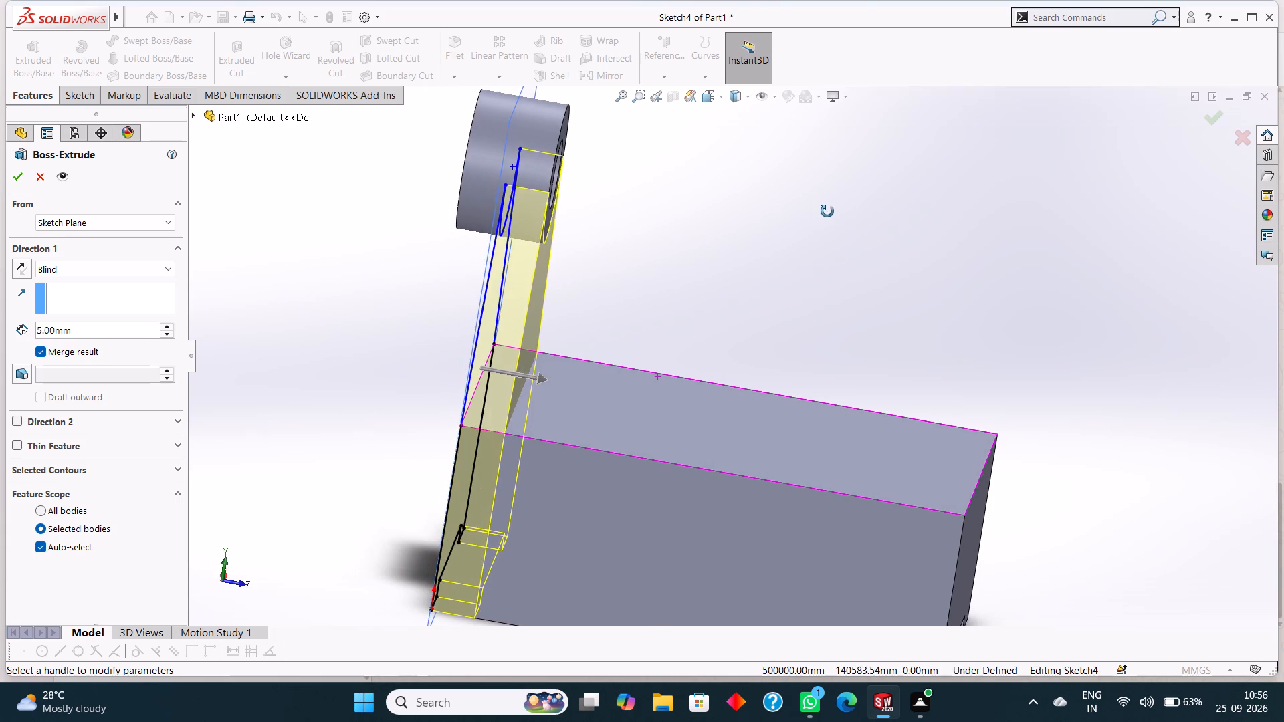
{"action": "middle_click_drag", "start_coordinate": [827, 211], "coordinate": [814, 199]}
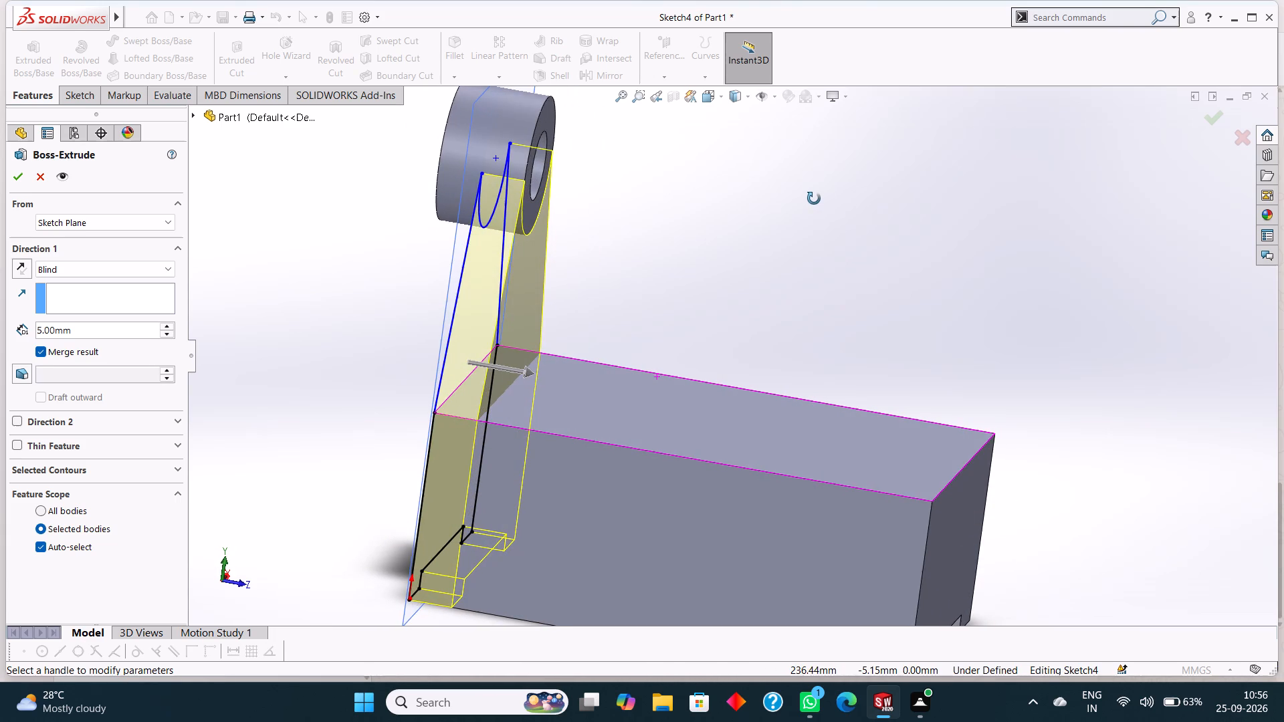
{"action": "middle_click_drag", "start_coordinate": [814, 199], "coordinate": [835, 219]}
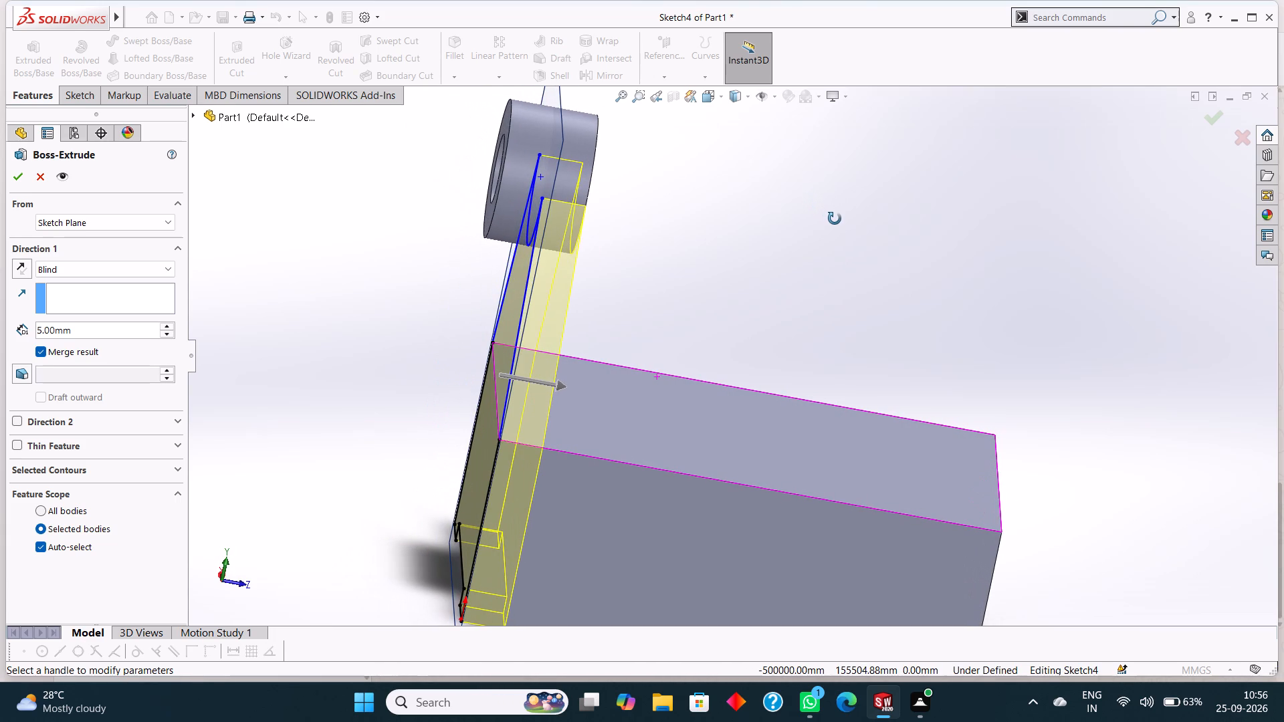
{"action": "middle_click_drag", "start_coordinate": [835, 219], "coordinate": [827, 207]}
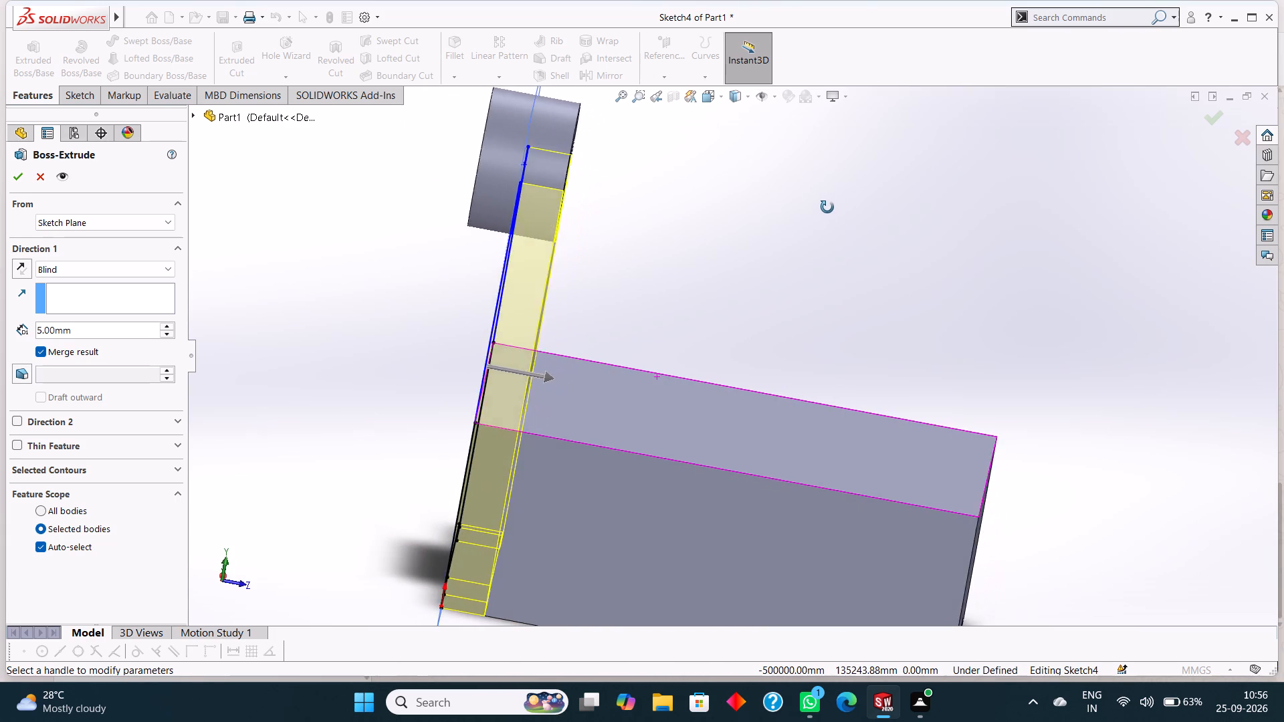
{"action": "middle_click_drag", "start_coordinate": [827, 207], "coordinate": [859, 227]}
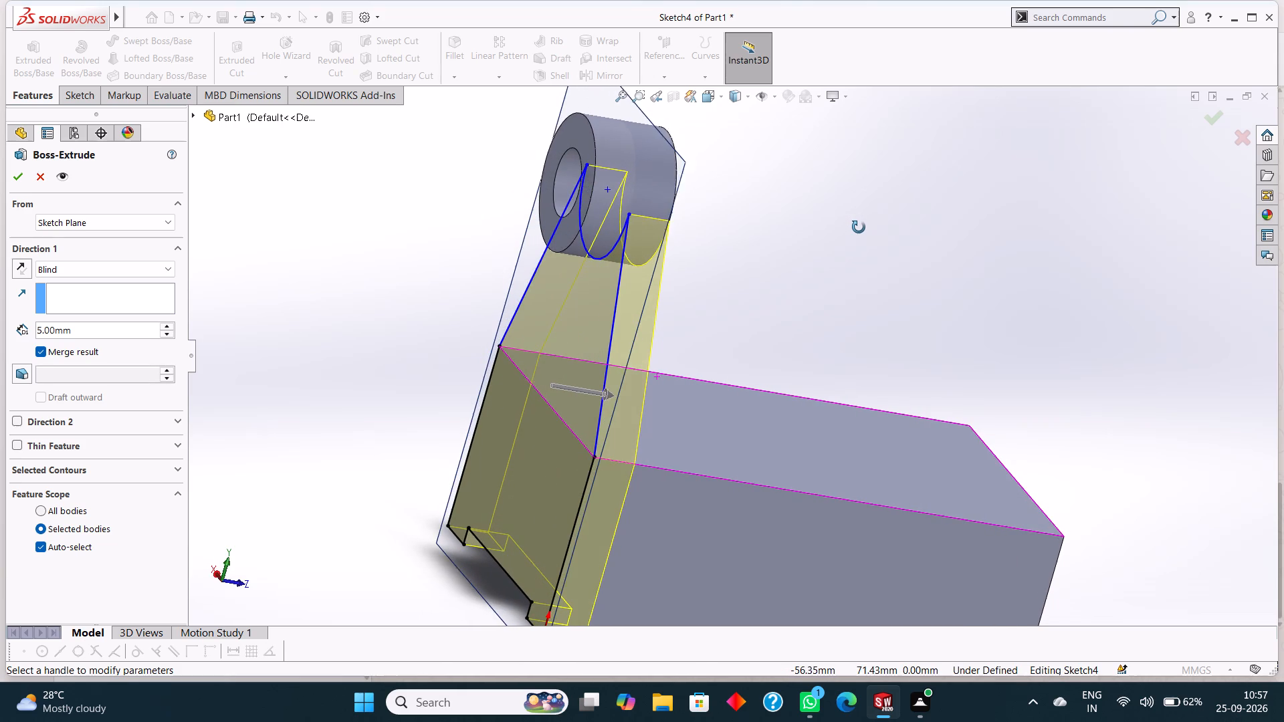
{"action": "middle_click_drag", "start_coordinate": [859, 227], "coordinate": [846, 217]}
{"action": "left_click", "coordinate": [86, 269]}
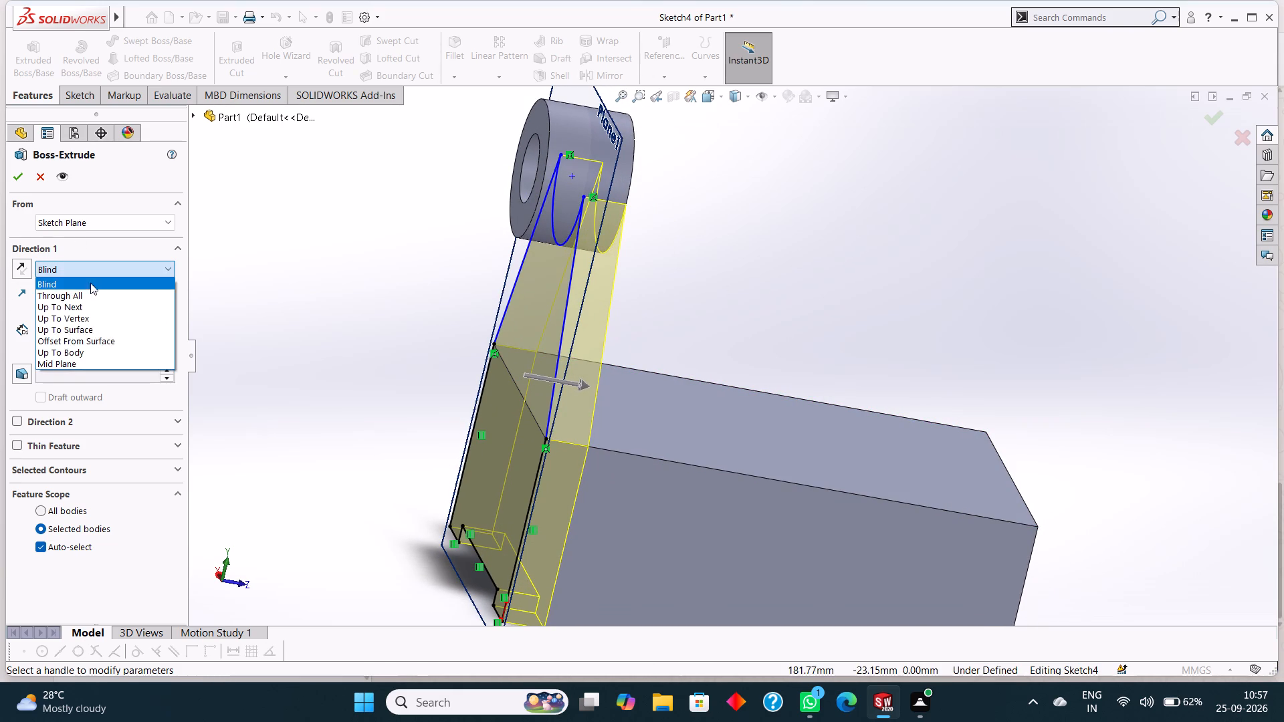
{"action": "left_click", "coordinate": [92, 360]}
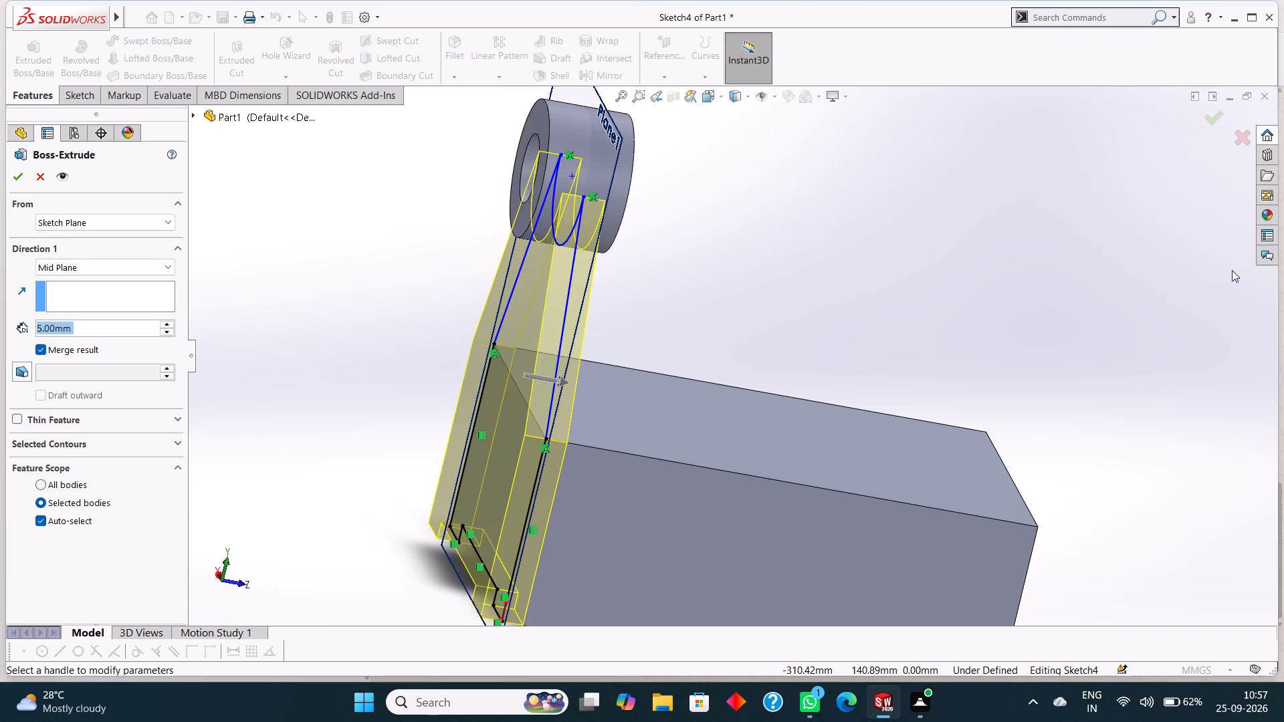
Examine how the mid-plane support preview sits against the boss and the block from several angles.
{"action": "middle_click_drag", "start_coordinate": [1232, 270], "coordinate": [1251, 247]}
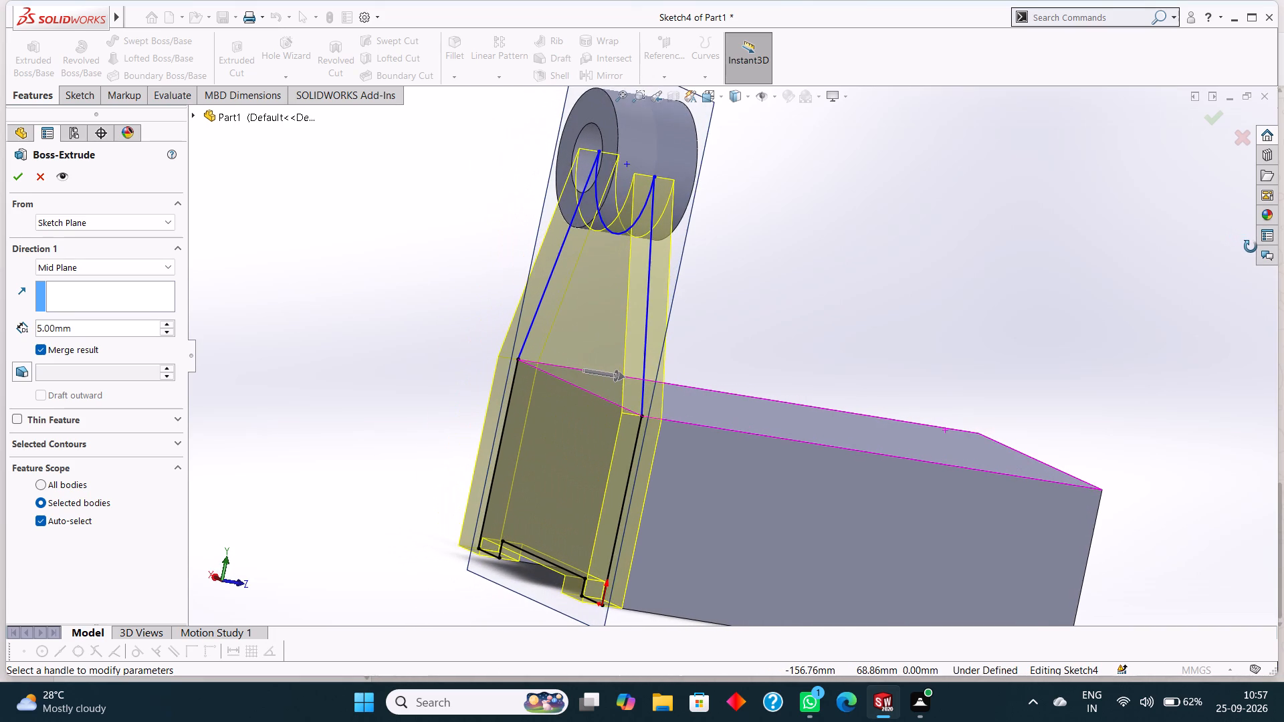
{"action": "middle_click_drag", "start_coordinate": [1251, 247], "coordinate": [1251, 247]}
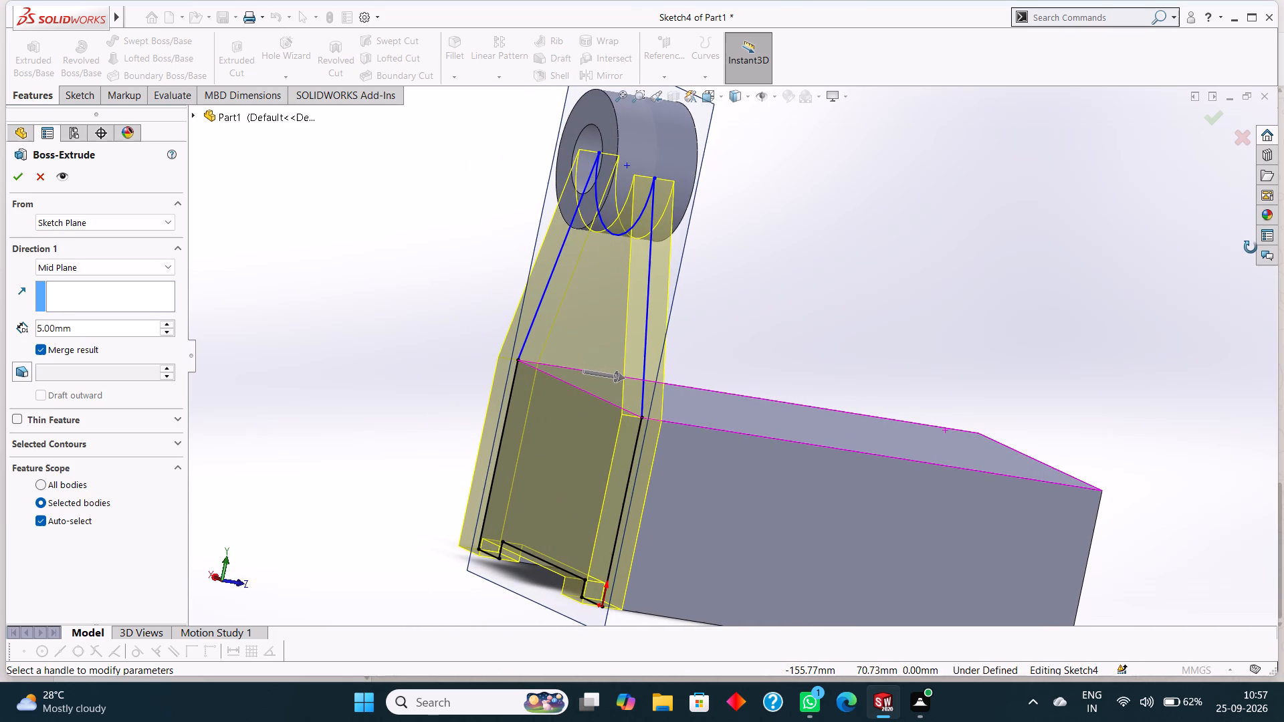
{"action": "middle_click_drag", "start_coordinate": [1251, 247], "coordinate": [1249, 251]}
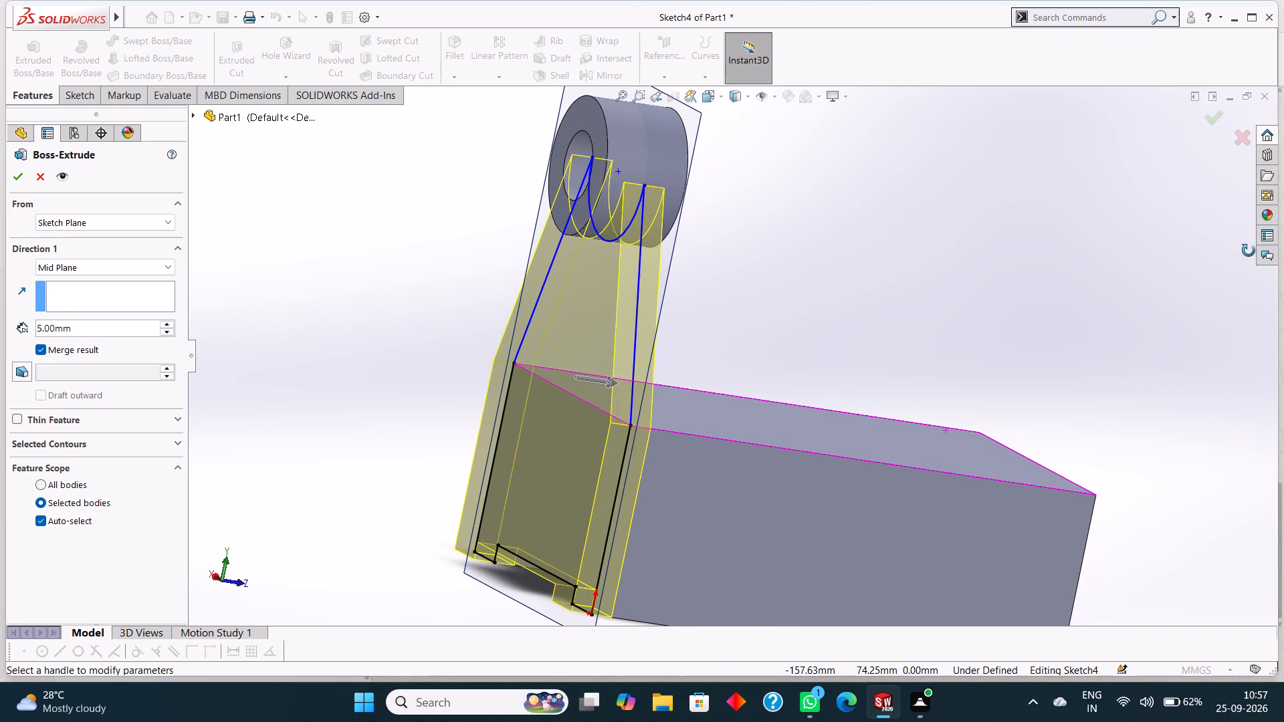
{"action": "middle_click_drag", "start_coordinate": [1249, 251], "coordinate": [1242, 251]}
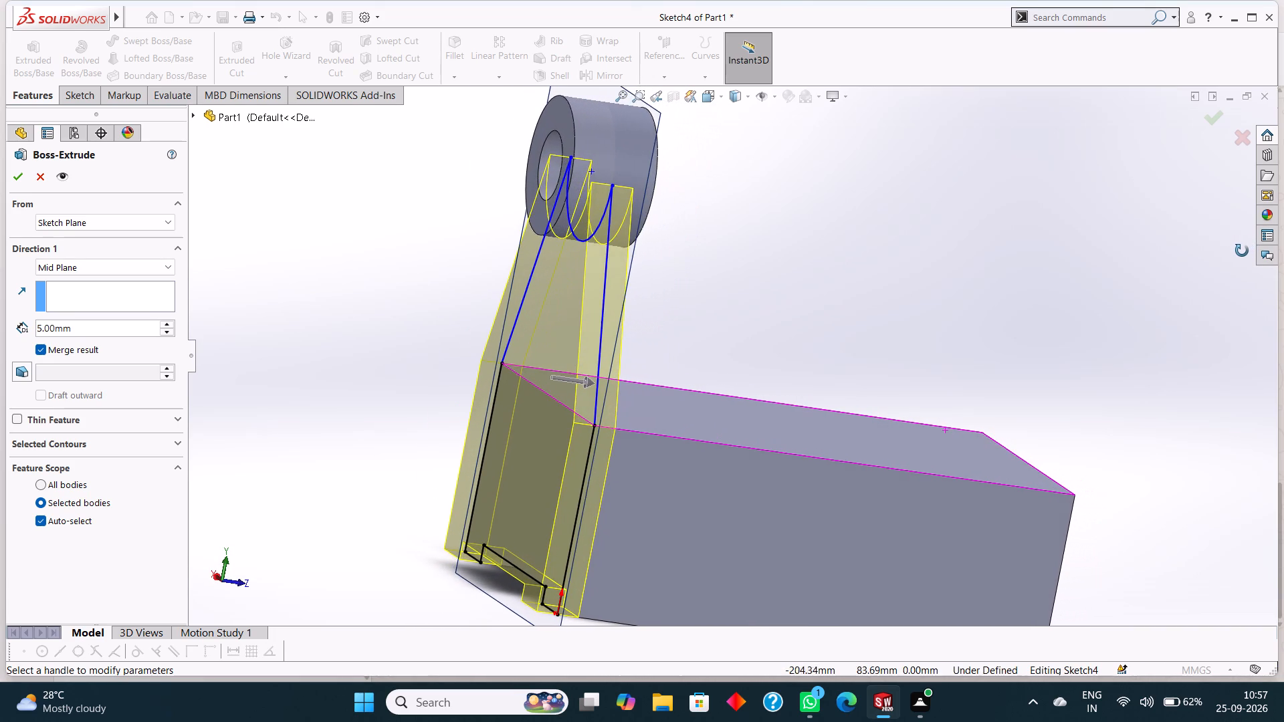
{"action": "middle_click_drag", "start_coordinate": [1242, 251], "coordinate": [1228, 251]}
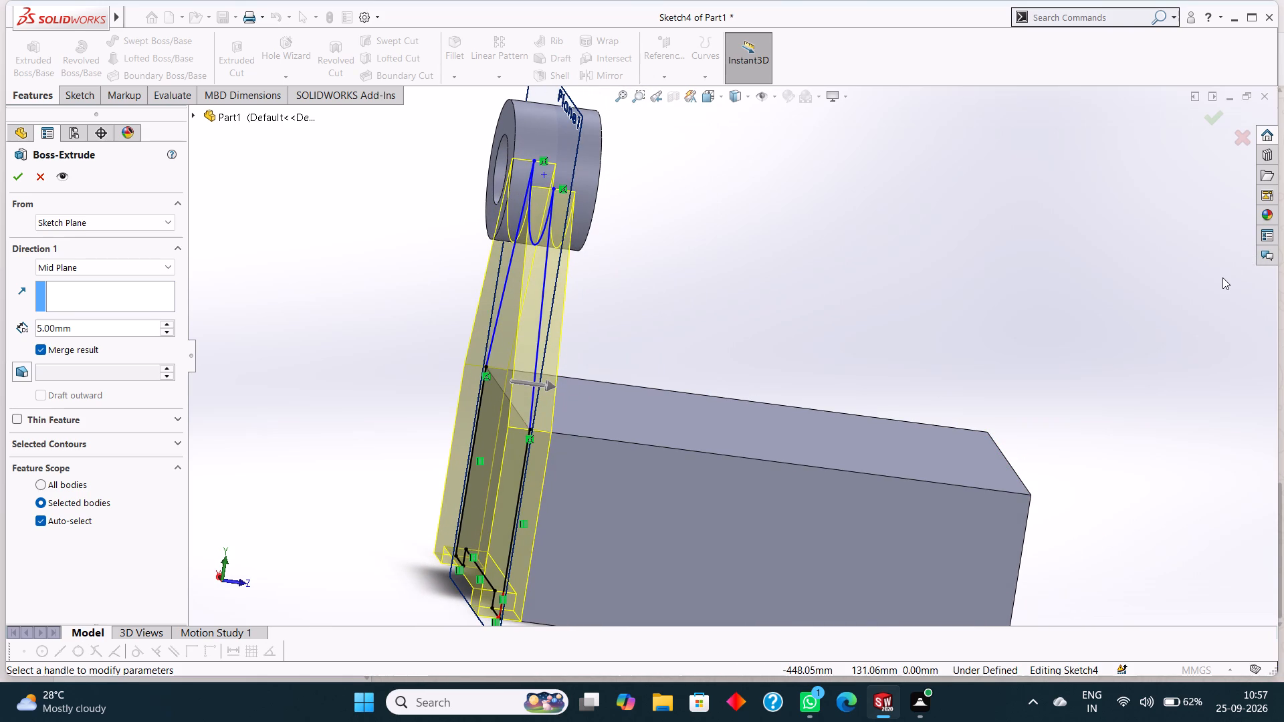
{"action": "scroll", "coordinate": [1222, 277], "scroll_direction": "up", "scroll_amount": 1}
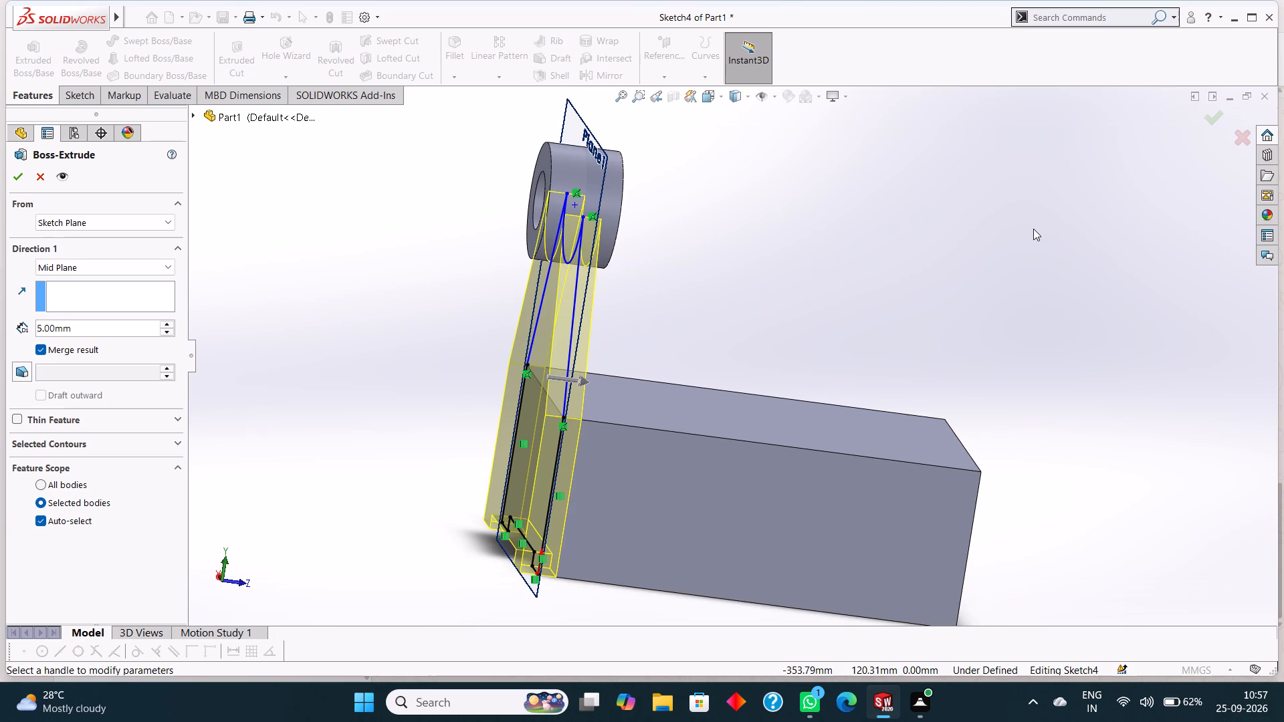
{"action": "scroll", "coordinate": [1033, 229], "scroll_direction": "down", "scroll_amount": 1}
{"action": "scroll", "coordinate": [1043, 238], "scroll_direction": "up", "scroll_amount": 2}
{"action": "middle_click_drag", "start_coordinate": [1111, 287], "coordinate": [1000, 294]}
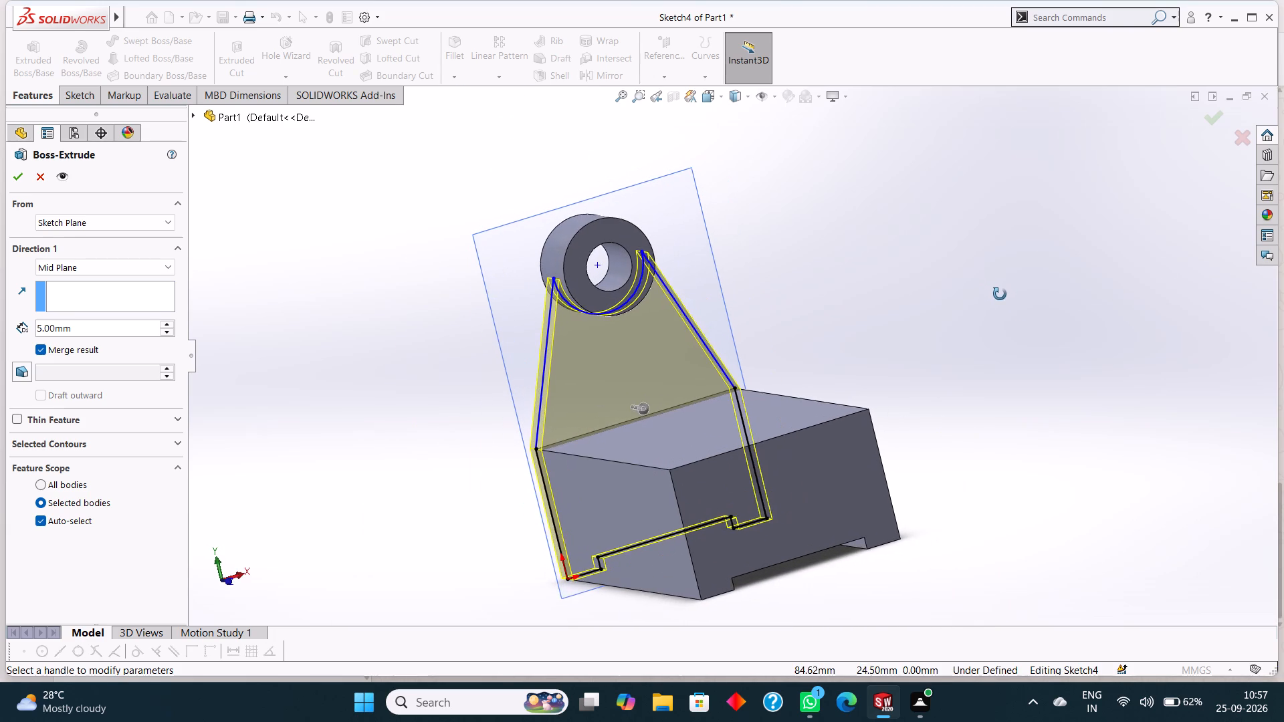
{"action": "middle_click_drag", "start_coordinate": [1000, 294], "coordinate": [997, 297]}
{"action": "scroll", "coordinate": [785, 269], "scroll_direction": "down", "scroll_amount": 1}
{"action": "middle_click_drag", "start_coordinate": [816, 269], "coordinate": [860, 269]}
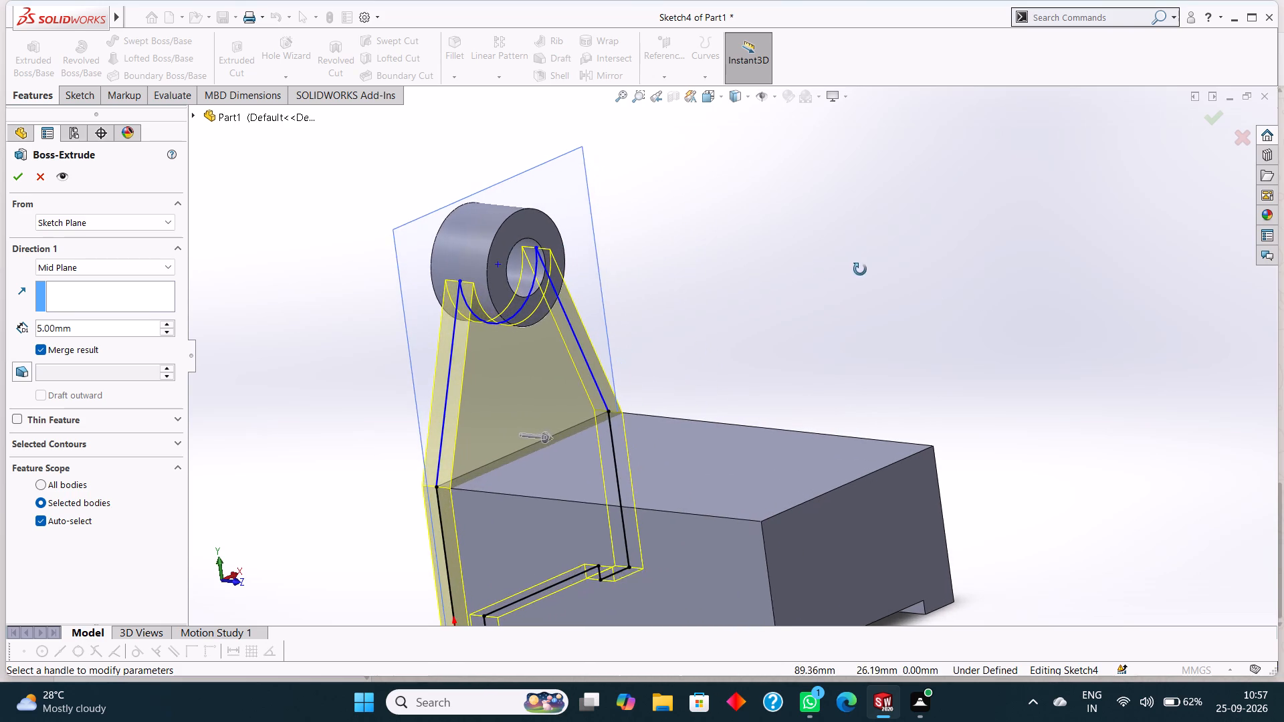
{"action": "middle_click_drag", "start_coordinate": [860, 269], "coordinate": [861, 269]}
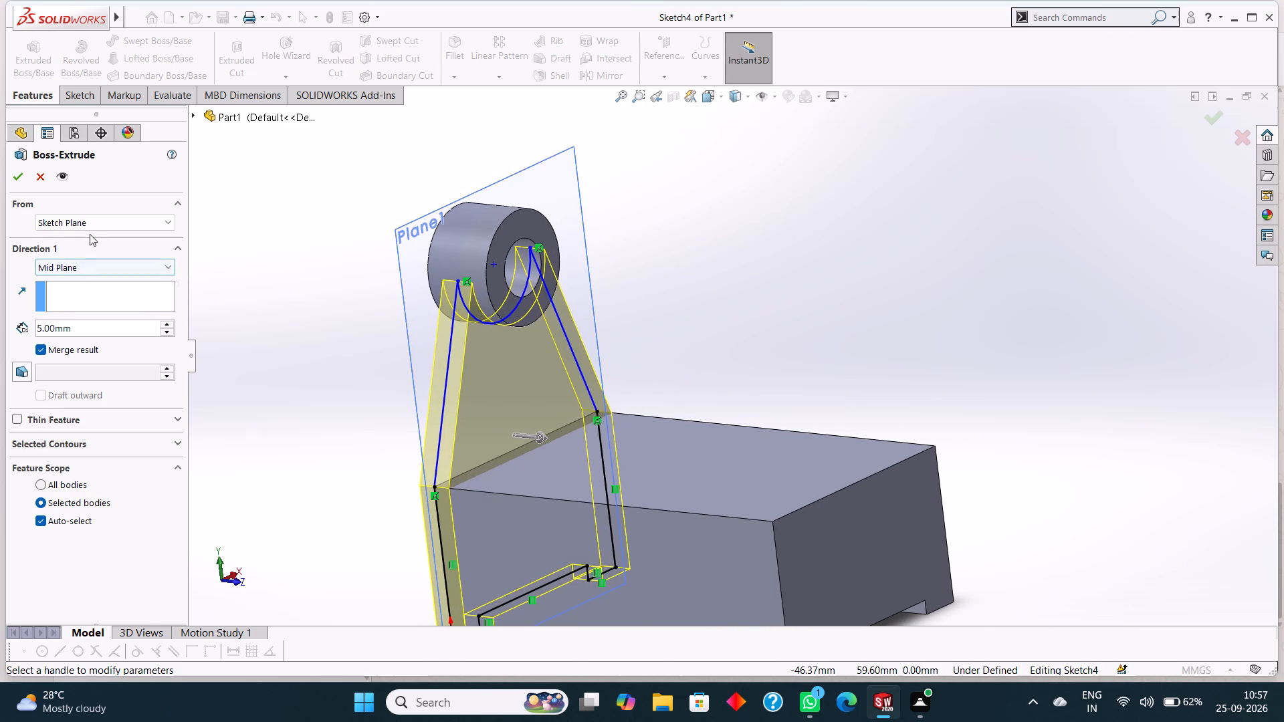
Set the support's end condition to Blind and complete the 5 mm extrusion, merged with the block and boss.
{"action": "left_click", "coordinate": [78, 267]}
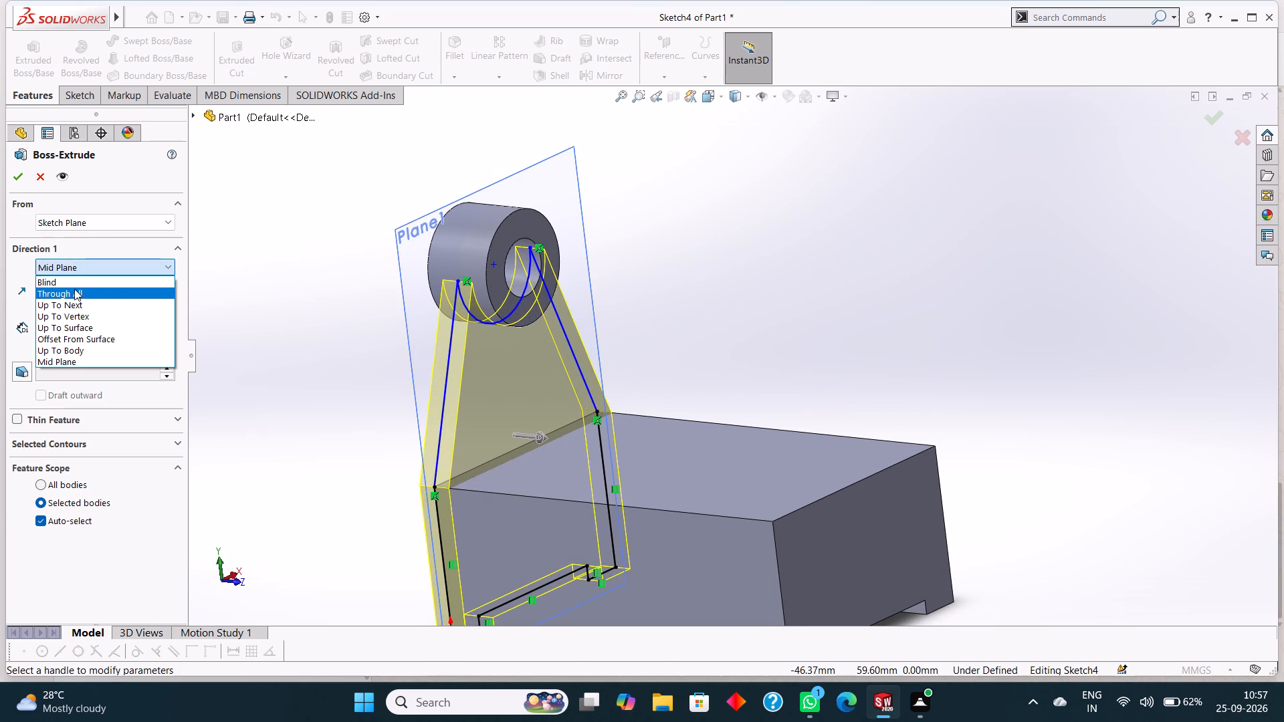
{"action": "left_click", "coordinate": [74, 286]}
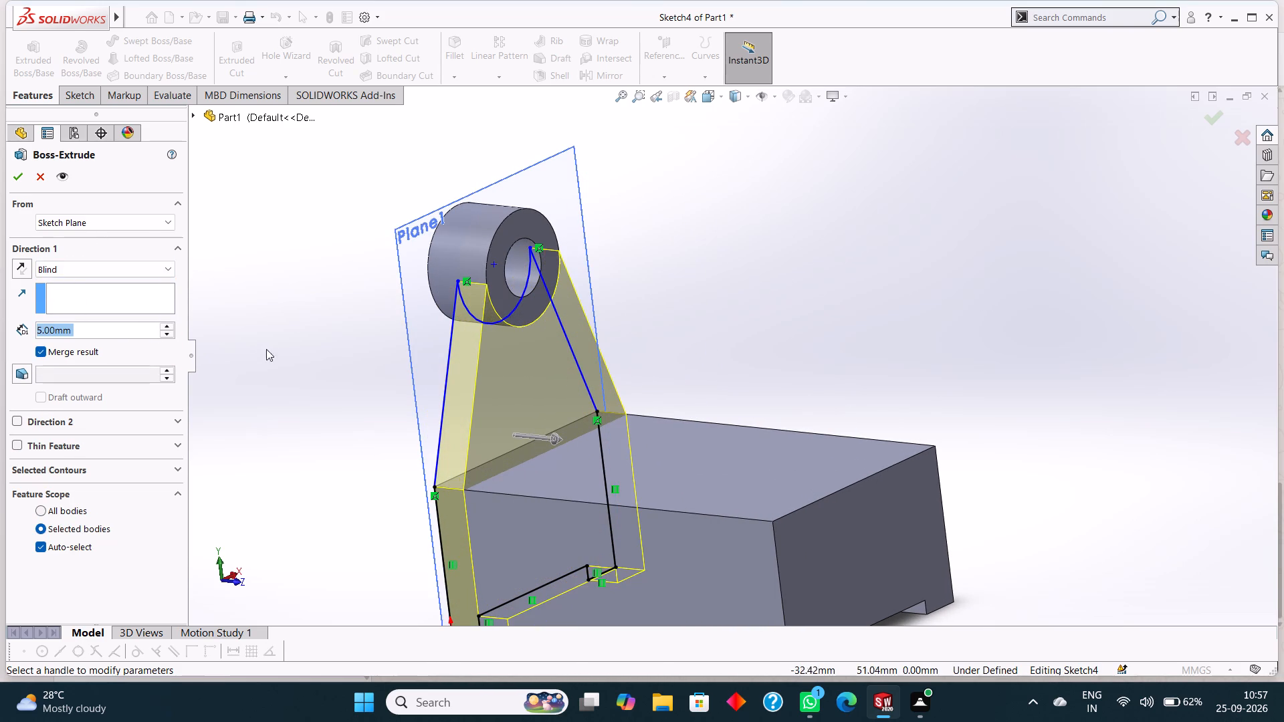
{"action": "middle_click_drag", "start_coordinate": [269, 350], "coordinate": [314, 326]}
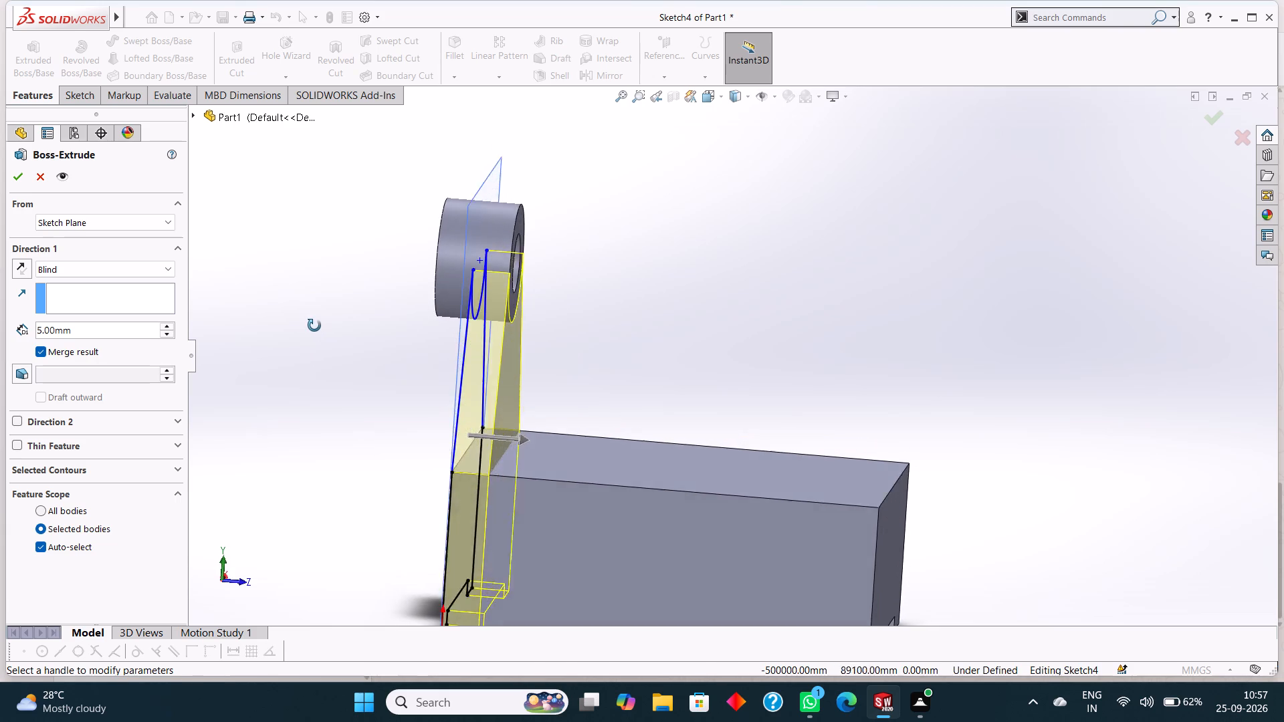
{"action": "middle_click_drag", "start_coordinate": [314, 326], "coordinate": [306, 314]}
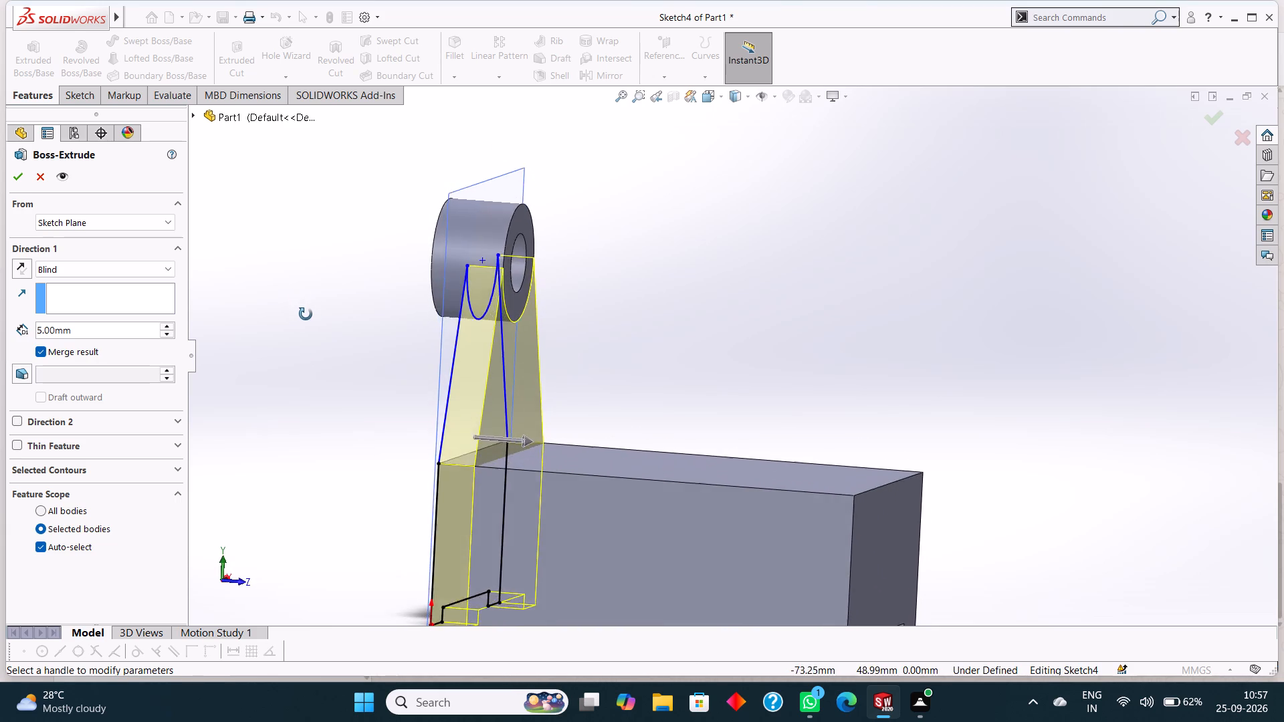
{"action": "middle_click_drag", "start_coordinate": [306, 314], "coordinate": [280, 295]}
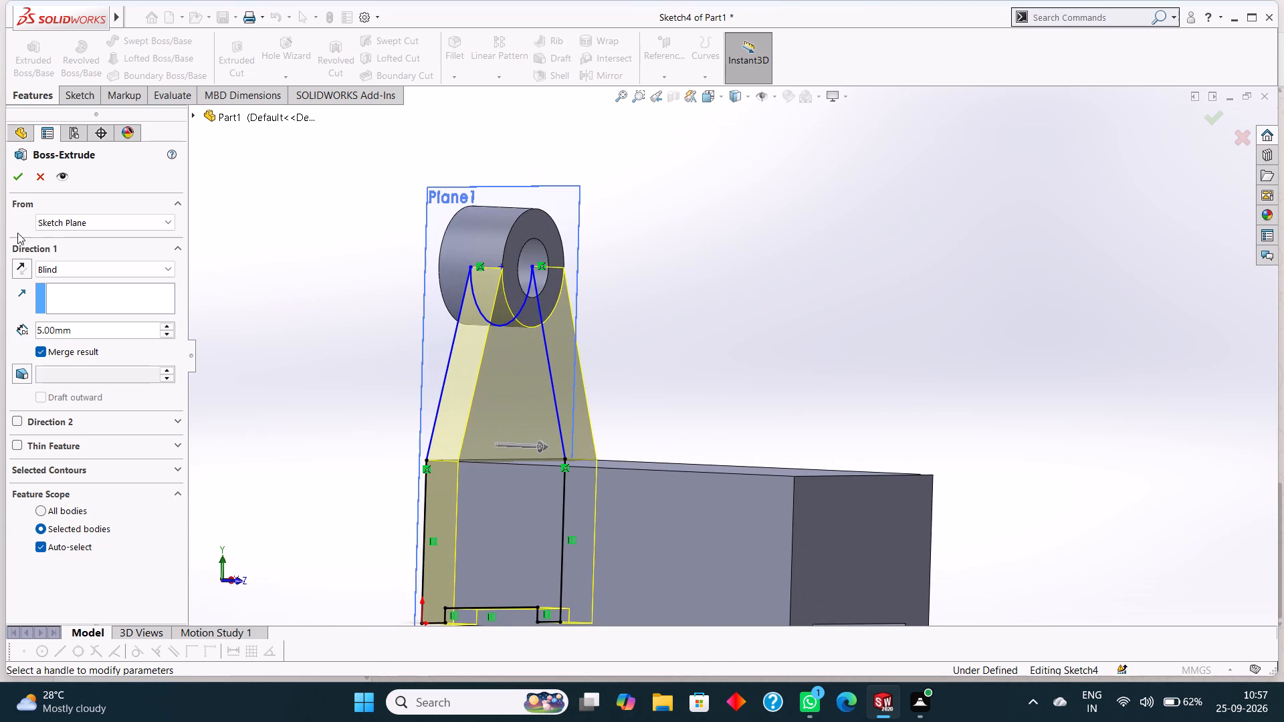
{"action": "left_click", "coordinate": [19, 179]}
{"action": "left_click", "coordinate": [946, 301]}
{"action": "middle_click_drag", "start_coordinate": [1014, 313], "coordinate": [1005, 330]}
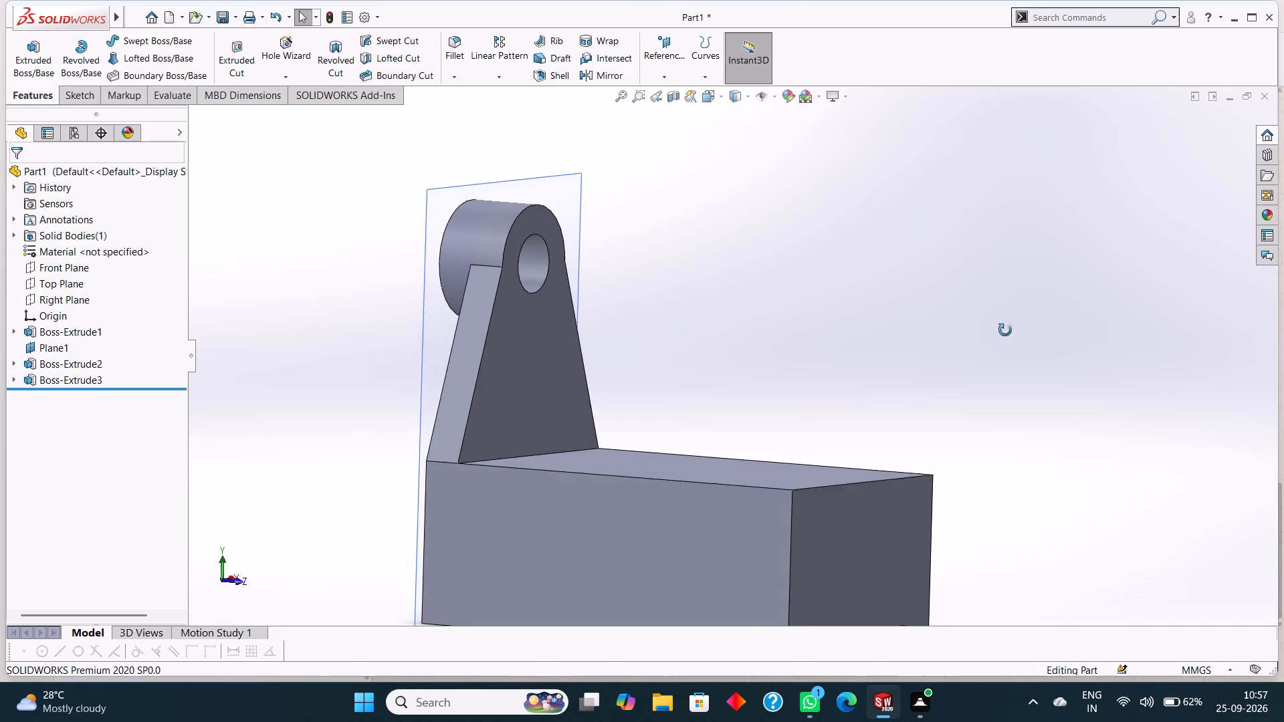
Sketch a circle of 8 mm radius, centred on the 8 mm hole, on the support face that overlooks the block's top.
{"action": "middle_click_drag", "start_coordinate": [1005, 330], "coordinate": [960, 337]}
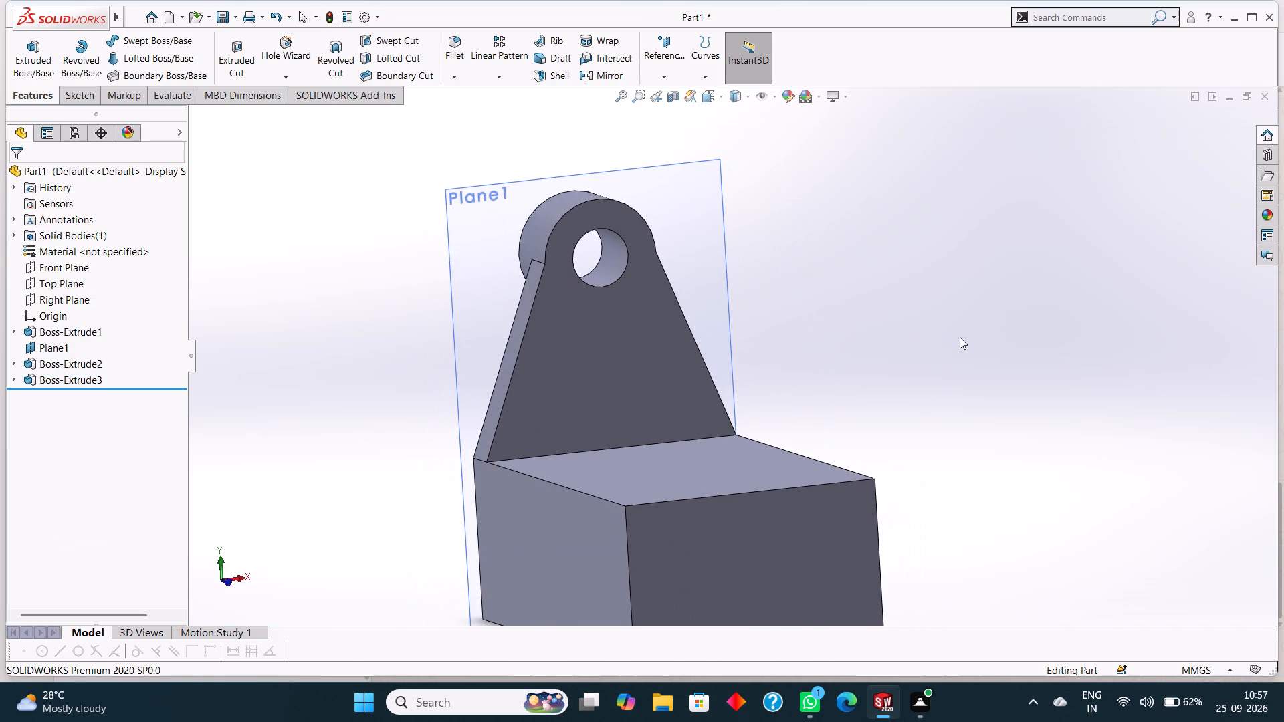
{"action": "scroll", "coordinate": [960, 337], "scroll_direction": "up", "scroll_amount": 2}
{"action": "middle_click_drag", "start_coordinate": [958, 336], "coordinate": [993, 346]}
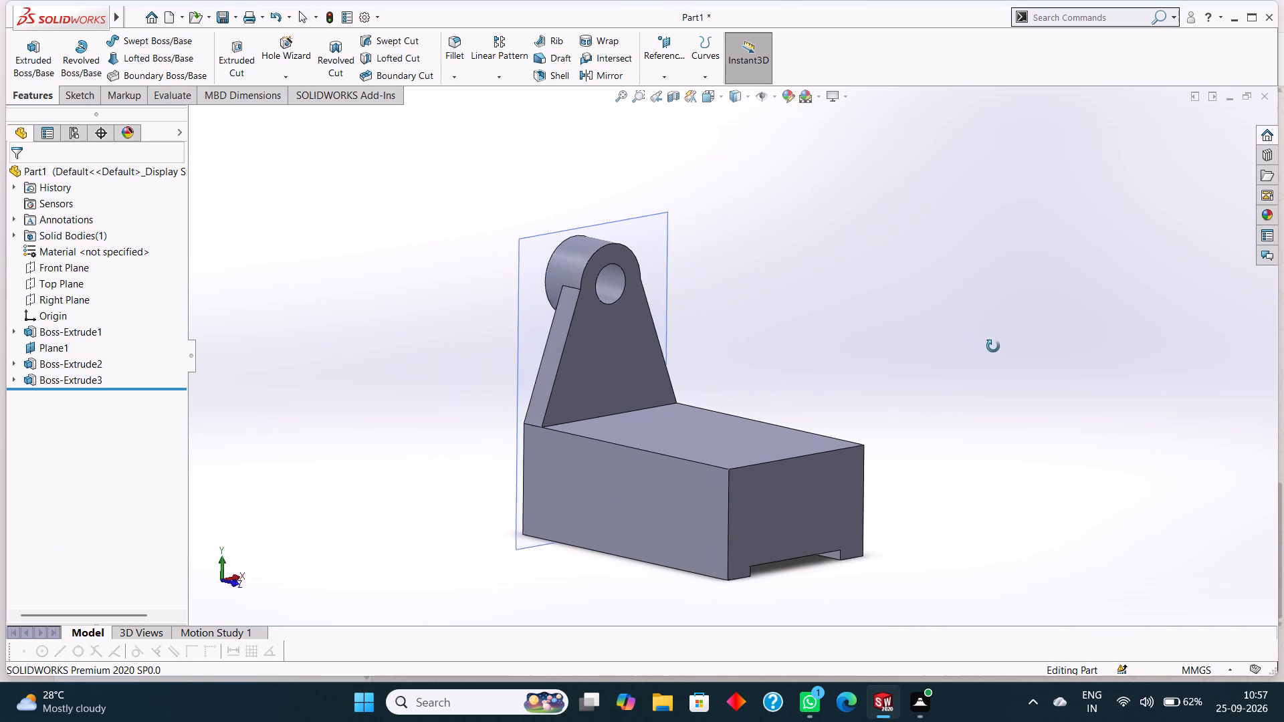
{"action": "middle_click_drag", "start_coordinate": [993, 346], "coordinate": [945, 352]}
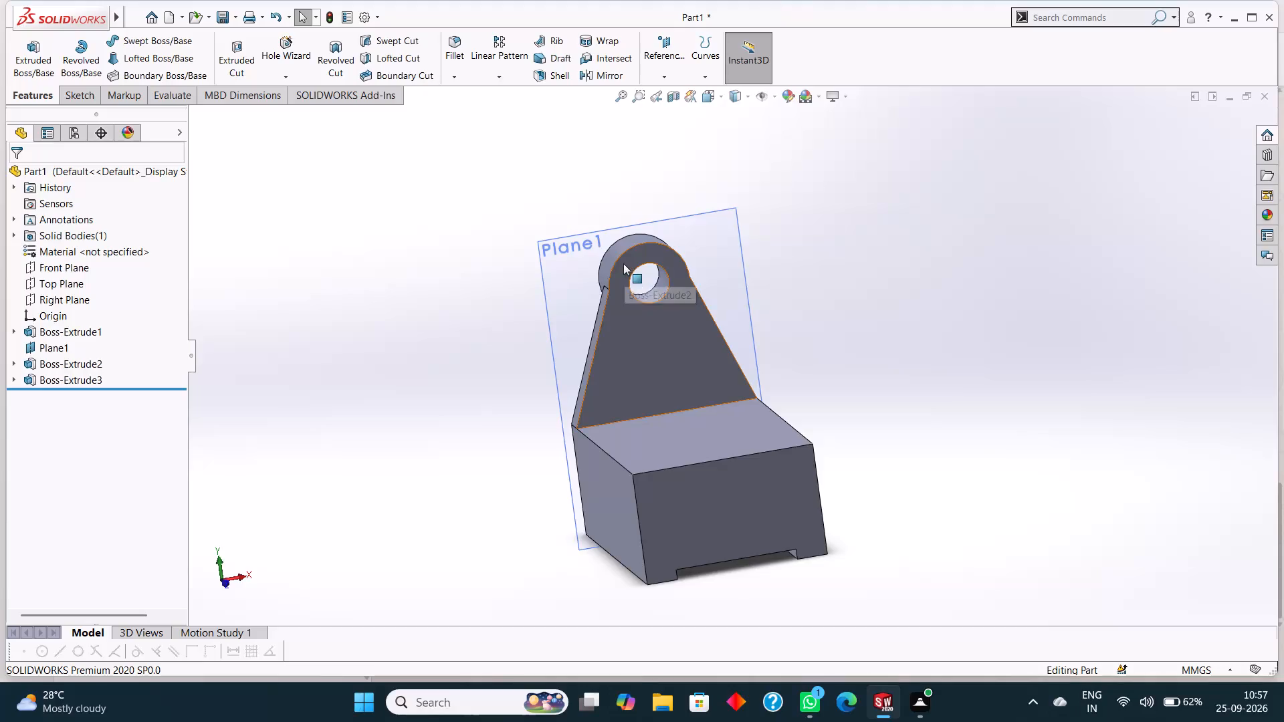
{"action": "left_click", "coordinate": [623, 262]}
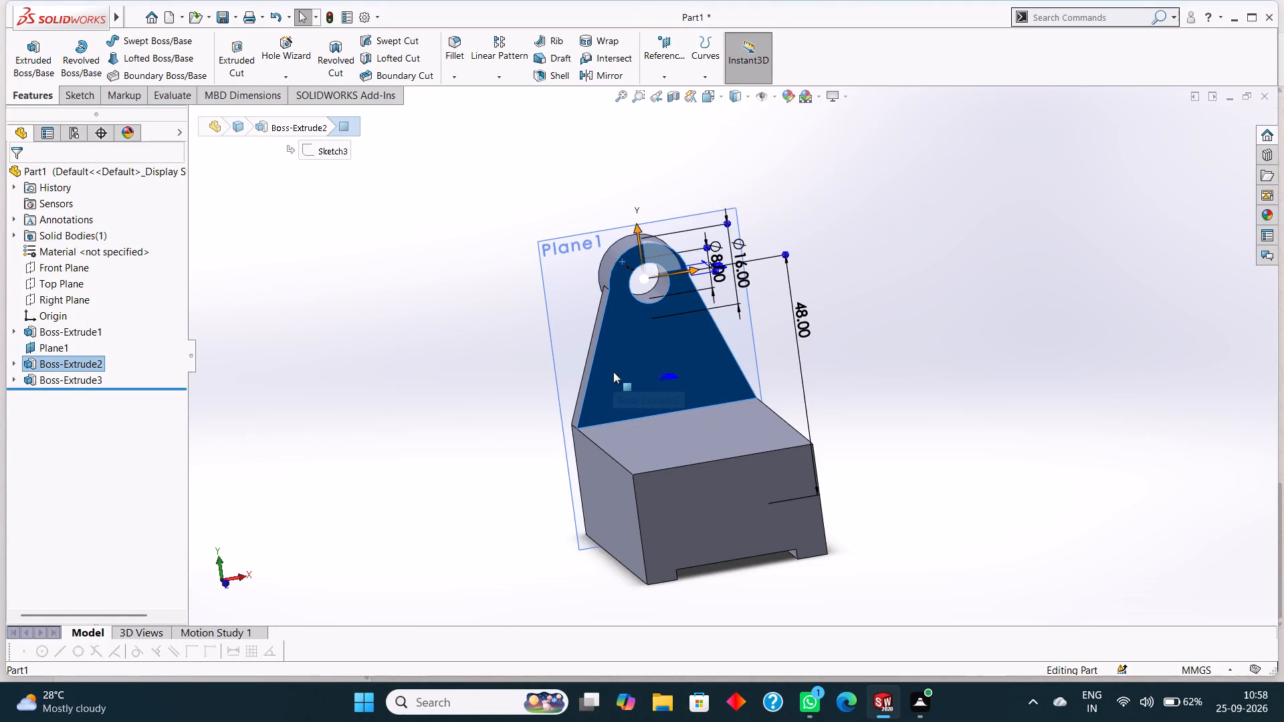
{"action": "key", "text": "ctrl+8"}
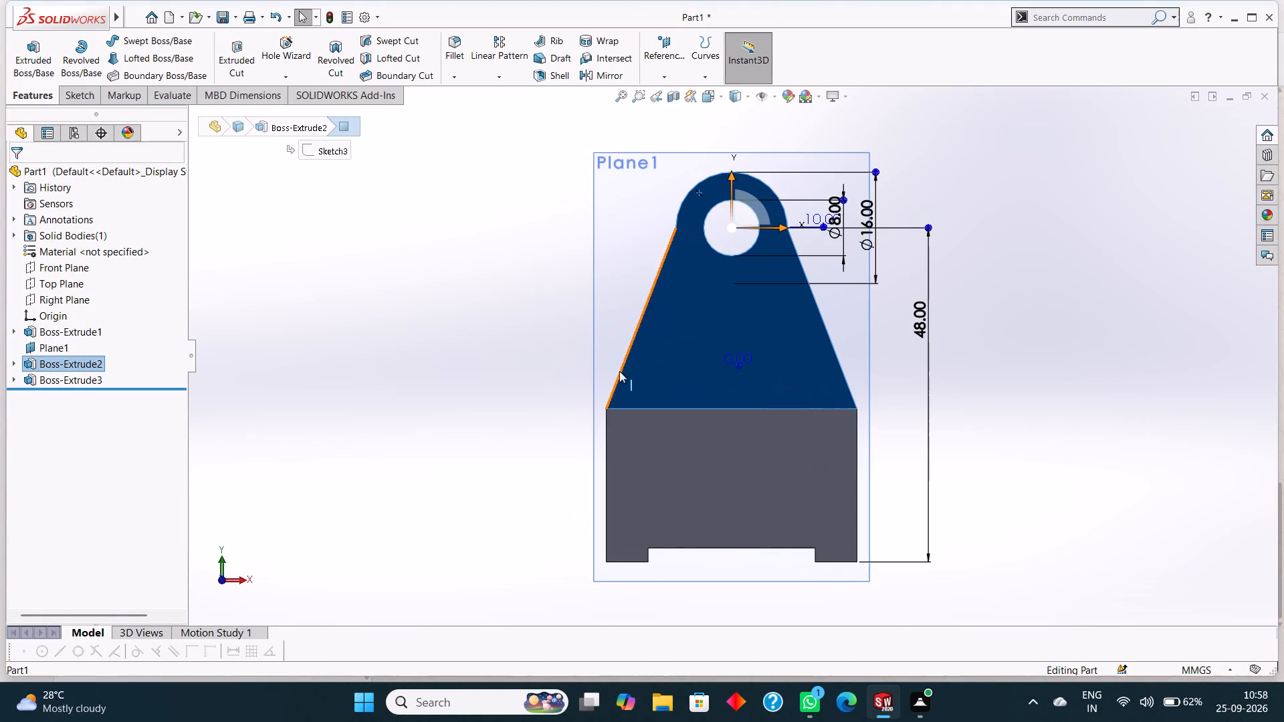
{"action": "right_click", "coordinate": [687, 273]}
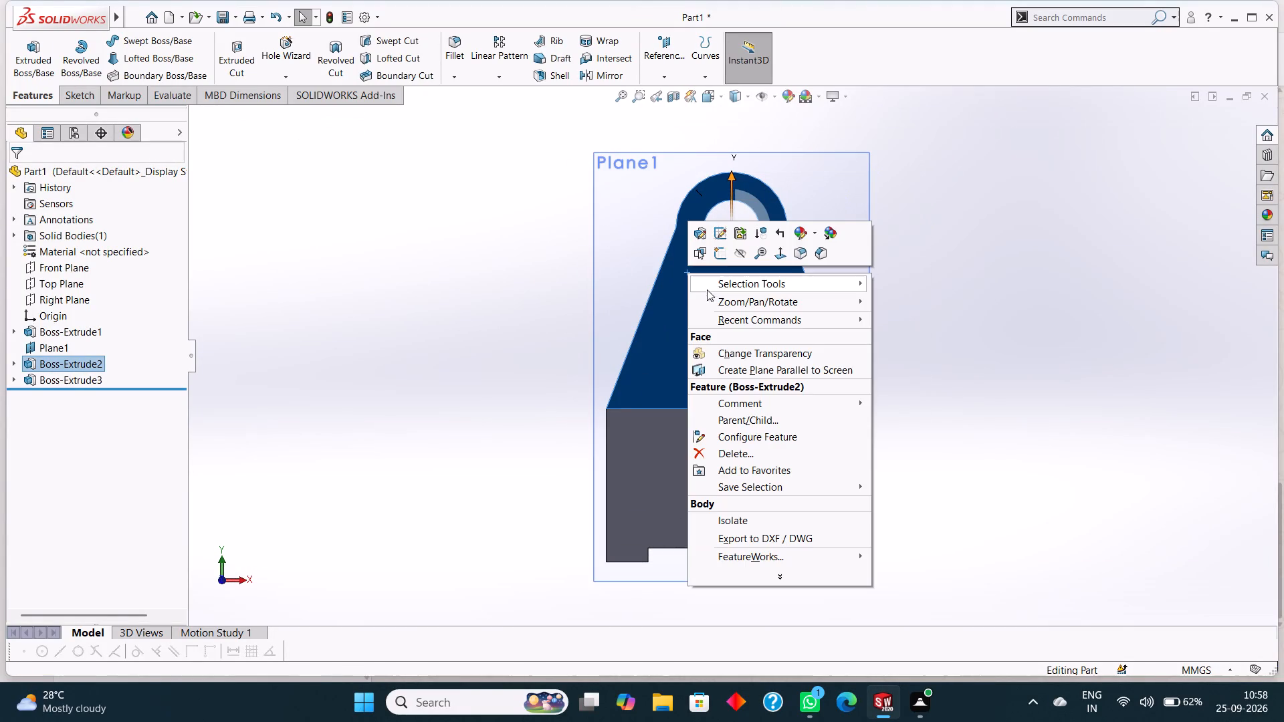
{"action": "left_click", "coordinate": [720, 249]}
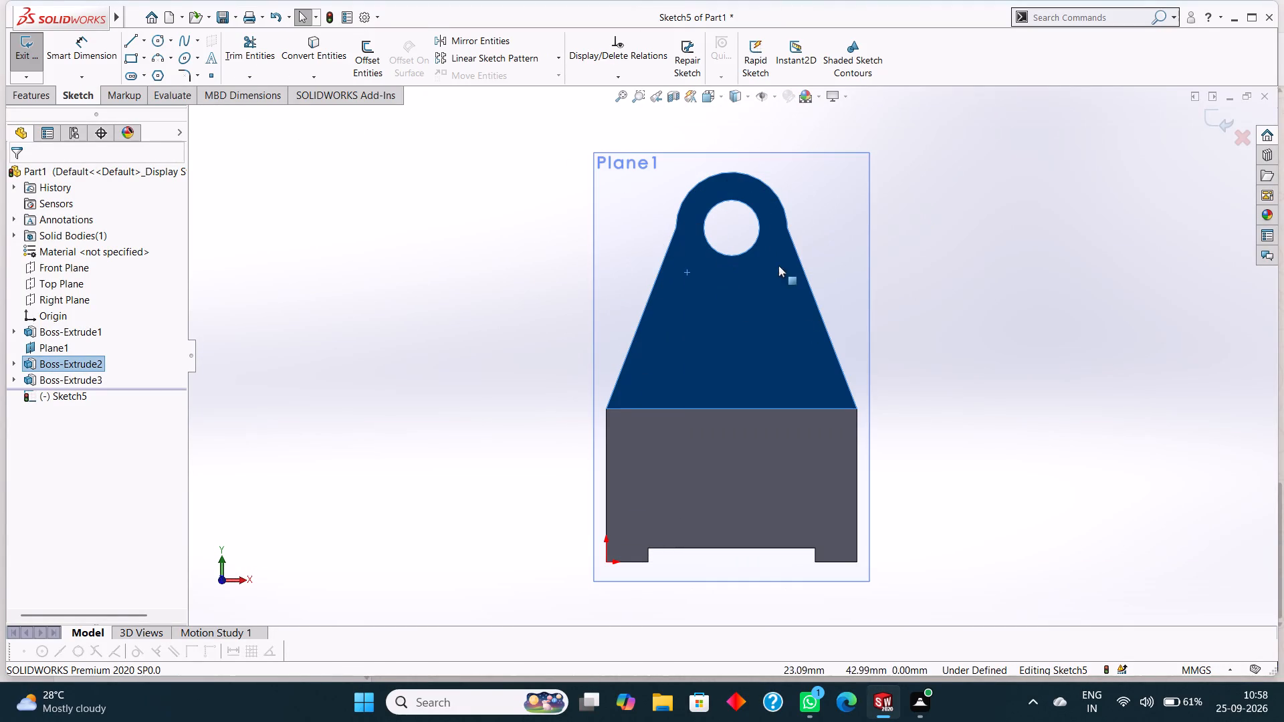
{"action": "left_click", "coordinate": [154, 37]}
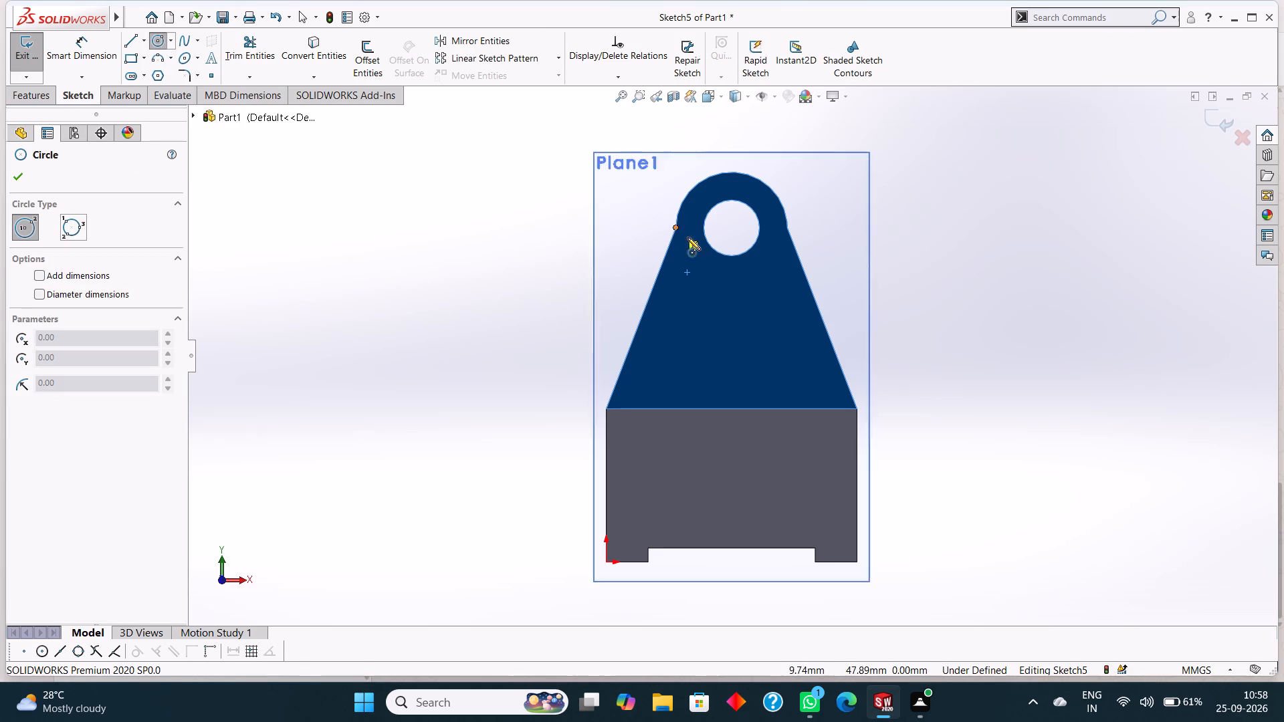
{"action": "left_click", "coordinate": [732, 227]}
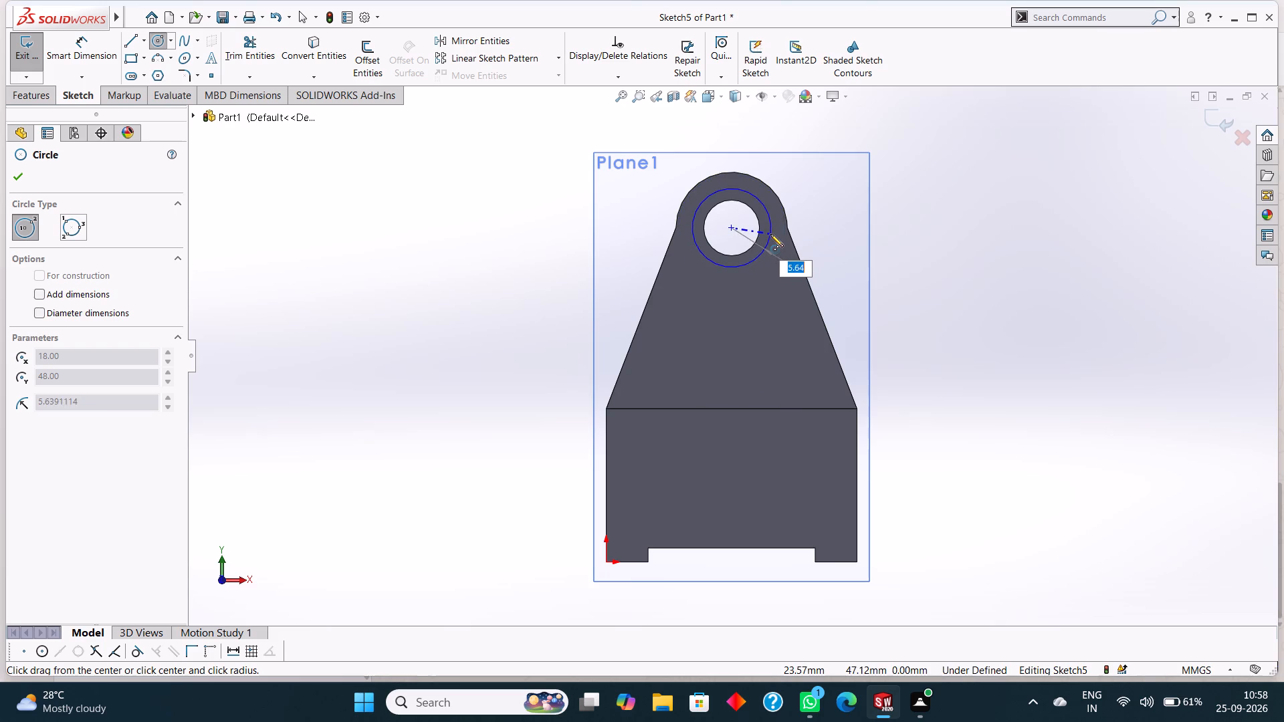
{"action": "key", "text": "8"}
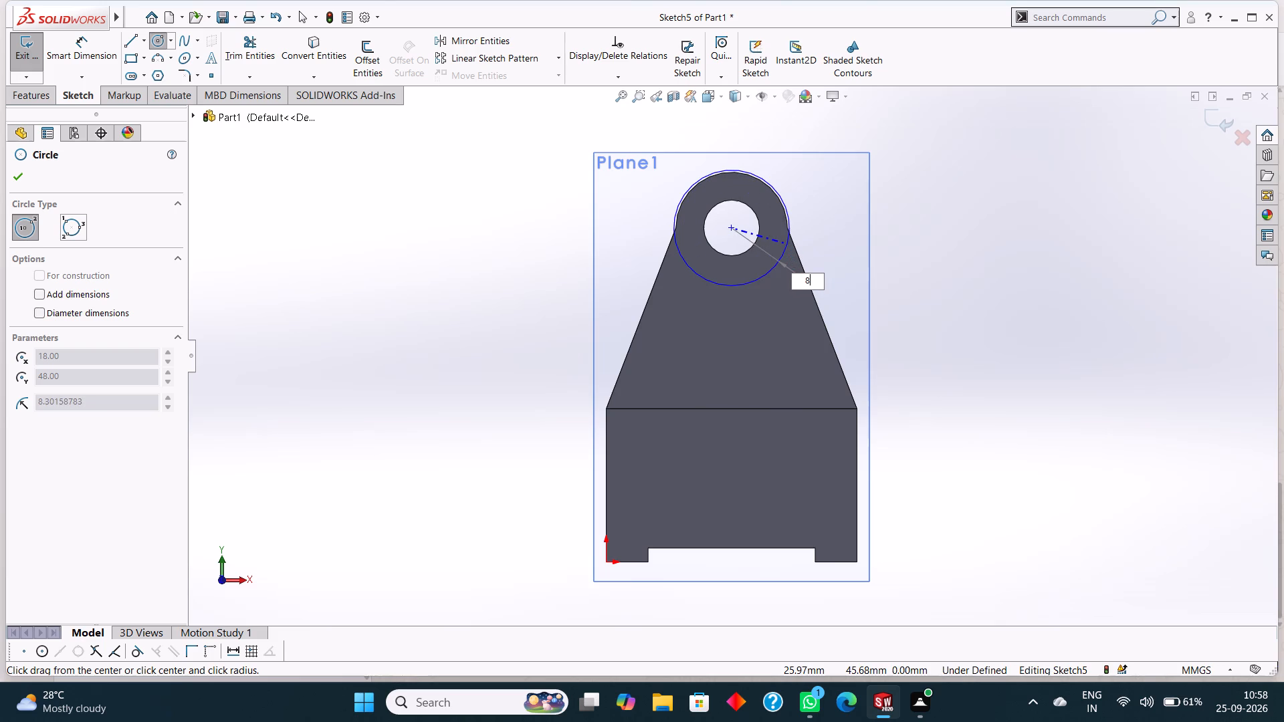
{"action": "key", "text": "Return"}
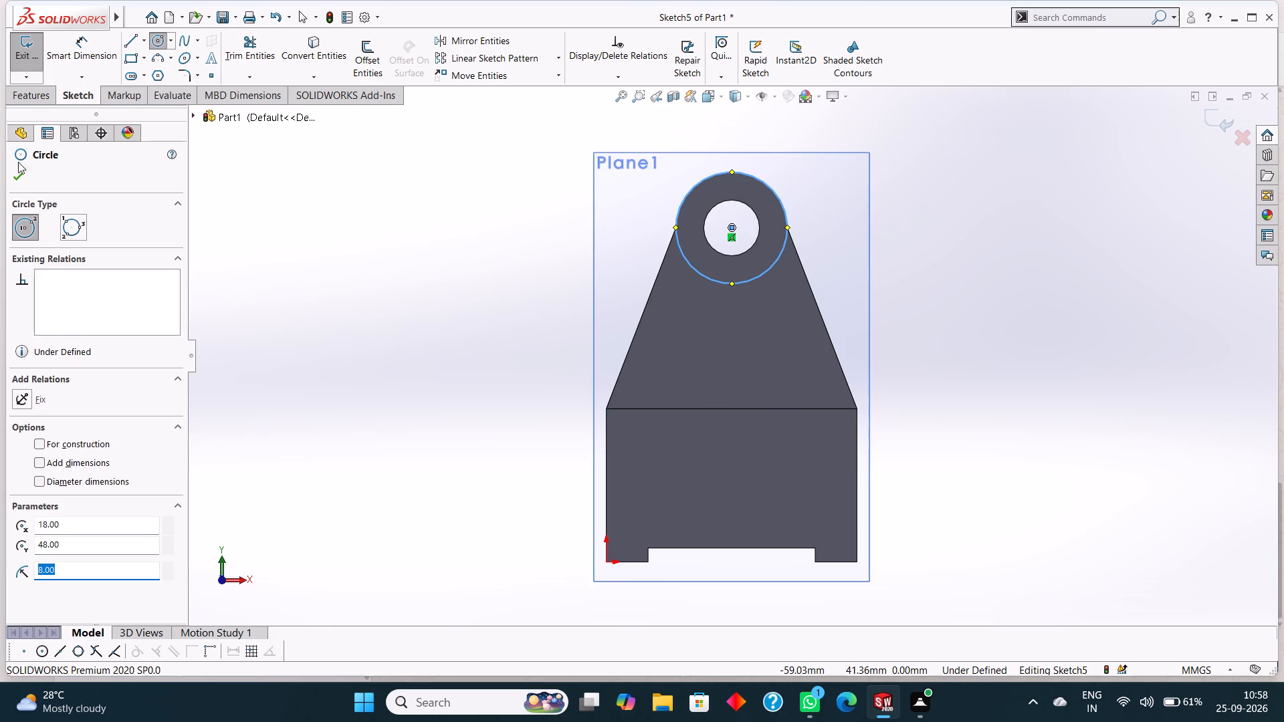
{"action": "left_click", "coordinate": [17, 172]}
Extrude the circle as a Blind boss 5 mm outward from the support face, merged with the body.
{"action": "left_click", "coordinate": [35, 100]}
{"action": "left_click", "coordinate": [33, 66]}
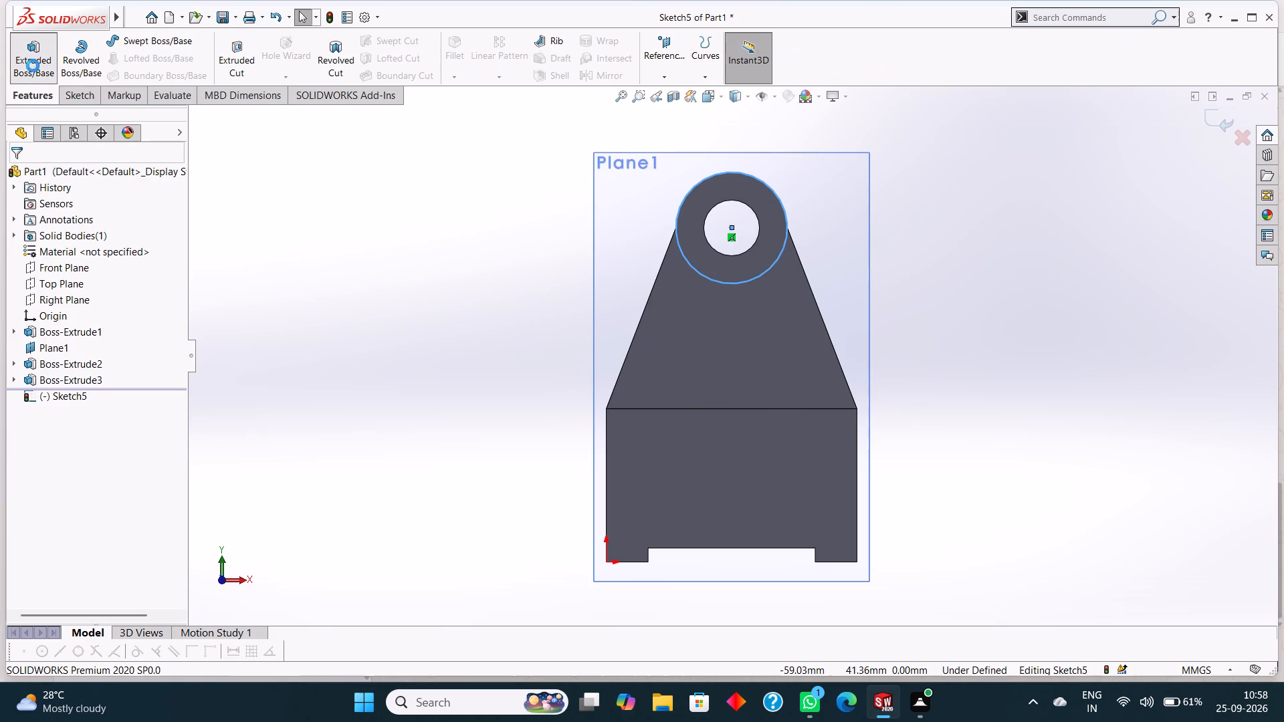
{"action": "middle_click_drag", "start_coordinate": [428, 267], "coordinate": [526, 333]}
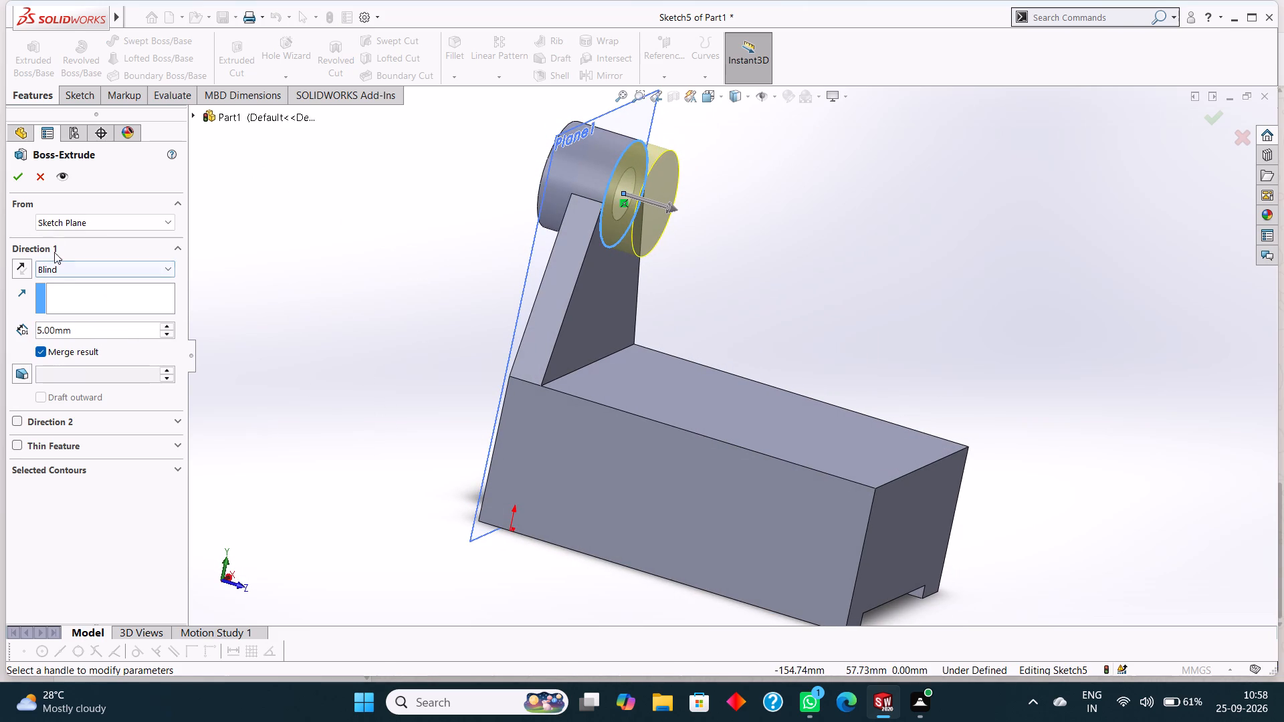
{"action": "left_click", "coordinate": [10, 167]}
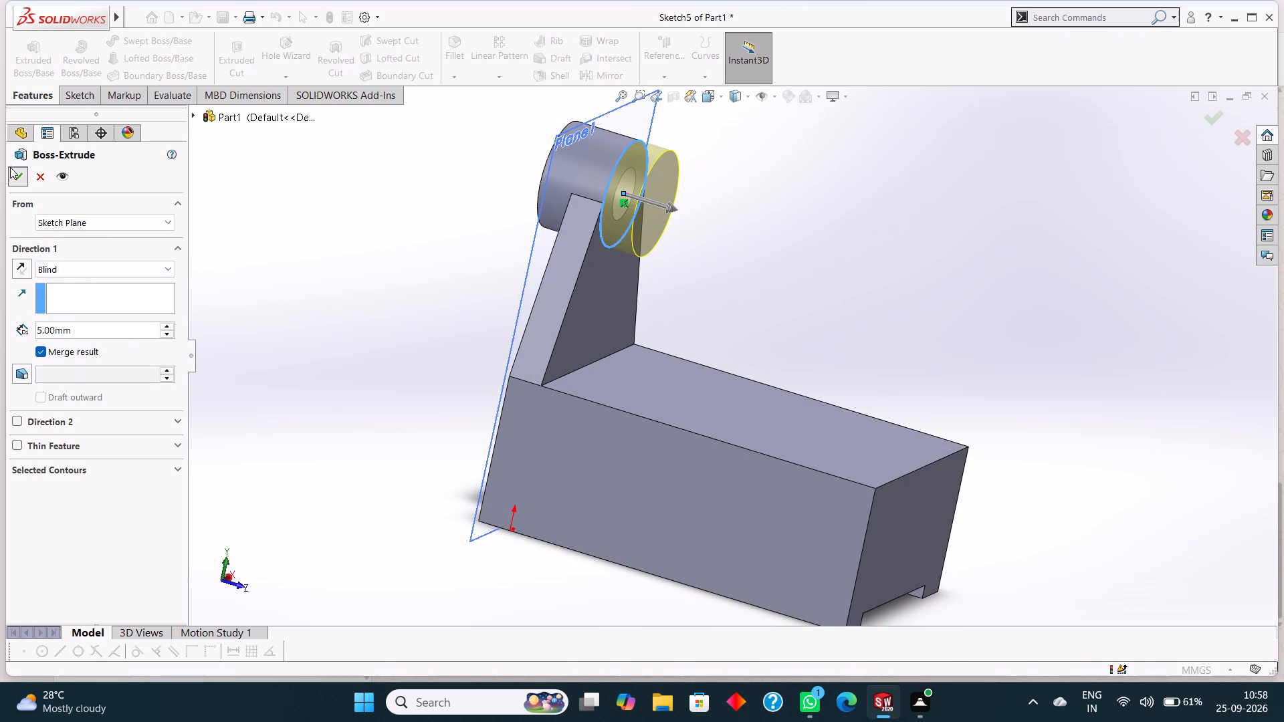
{"action": "left_click", "coordinate": [1062, 221]}
Sketch a circle of 4 mm radius on the end face of the new round boss, concentric with its edge.
{"action": "middle_click_drag", "start_coordinate": [1040, 255], "coordinate": [1021, 256]}
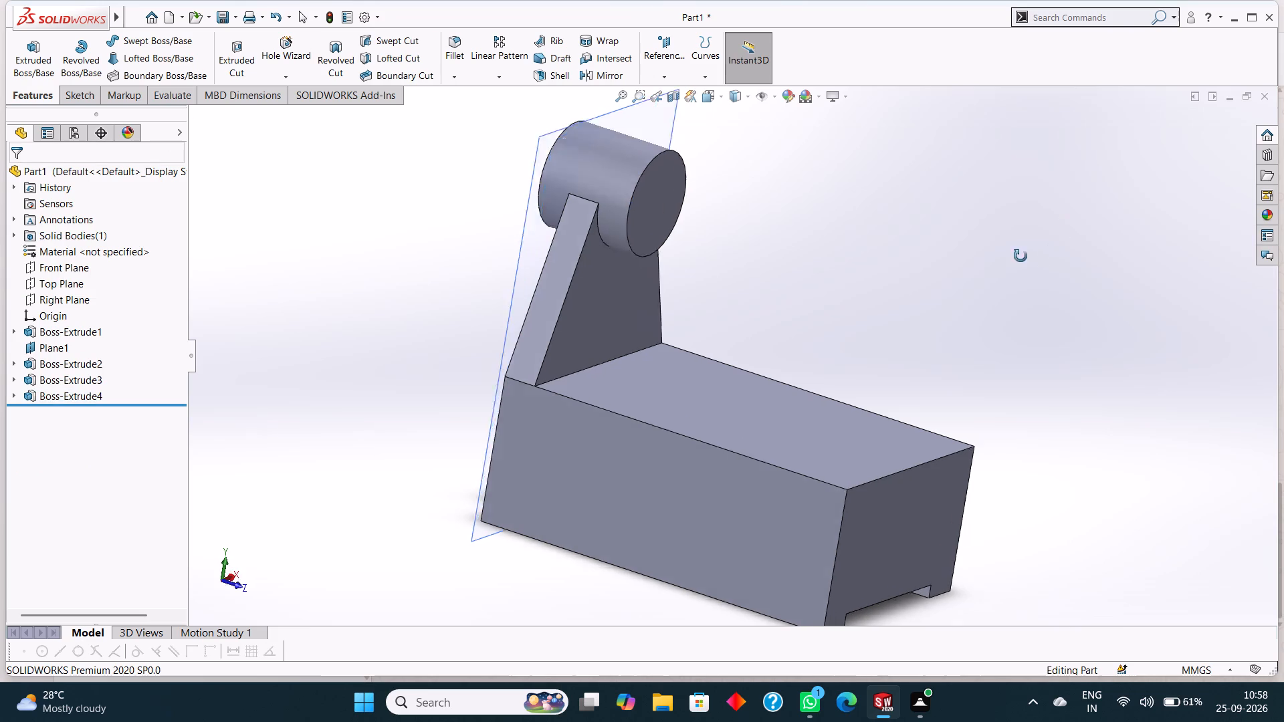
{"action": "middle_click_drag", "start_coordinate": [1021, 256], "coordinate": [985, 263]}
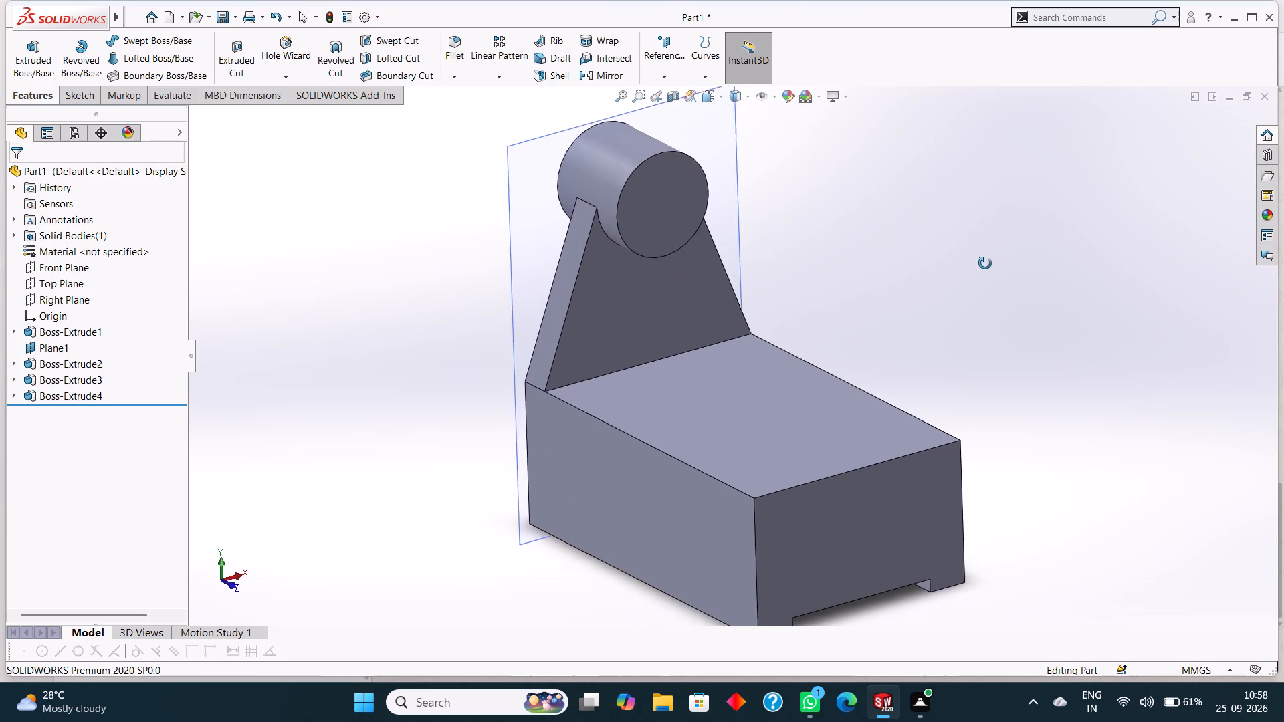
{"action": "middle_click_drag", "start_coordinate": [985, 263], "coordinate": [933, 243]}
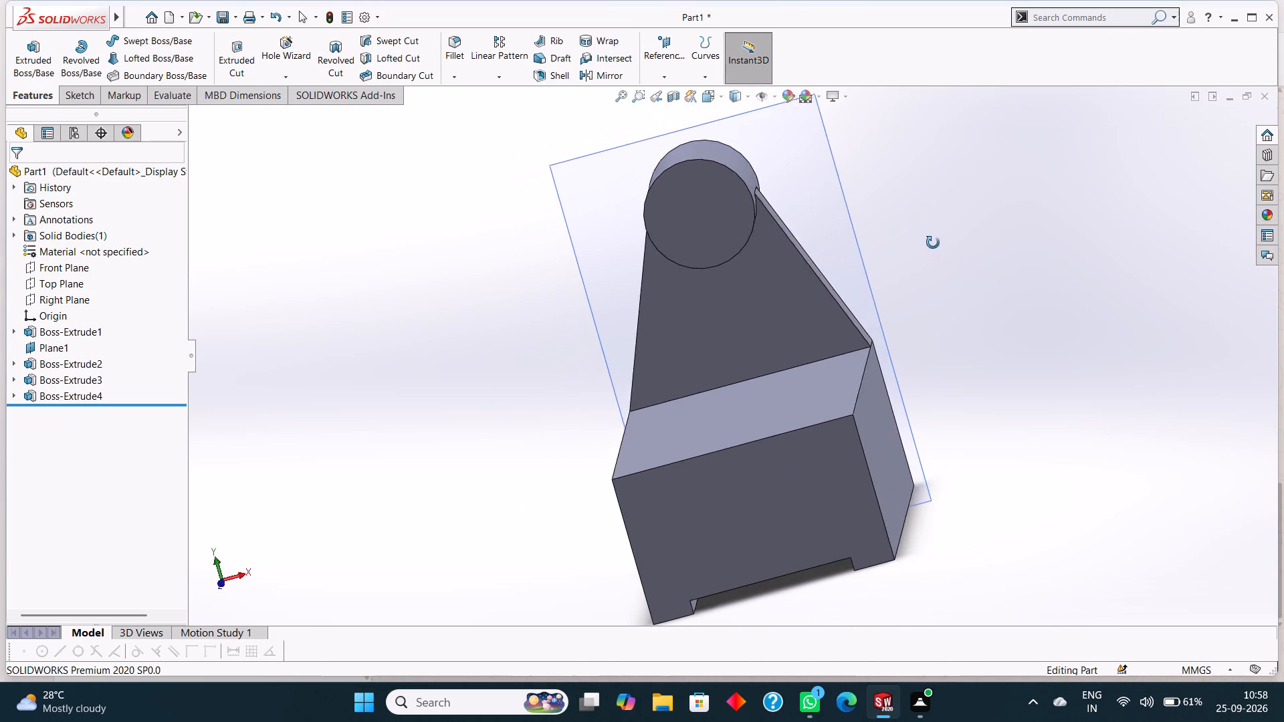
{"action": "middle_click_drag", "start_coordinate": [933, 243], "coordinate": [929, 256]}
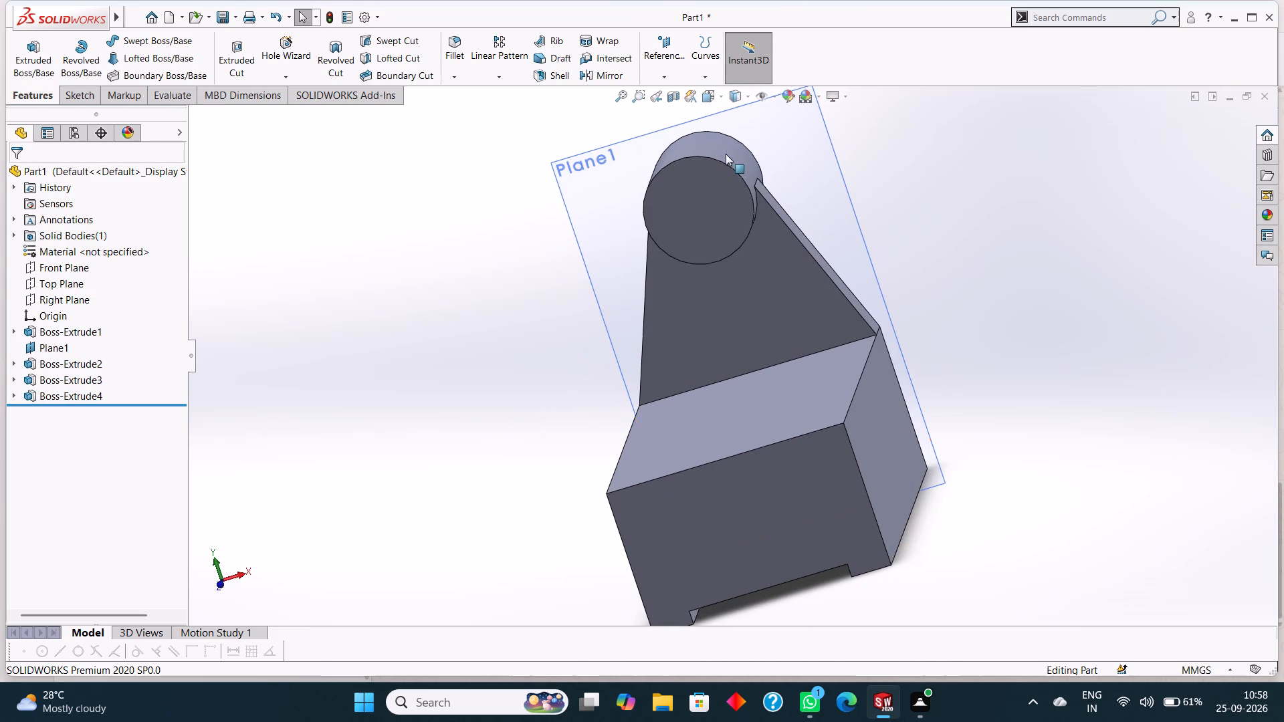
{"action": "left_click", "coordinate": [700, 197]}
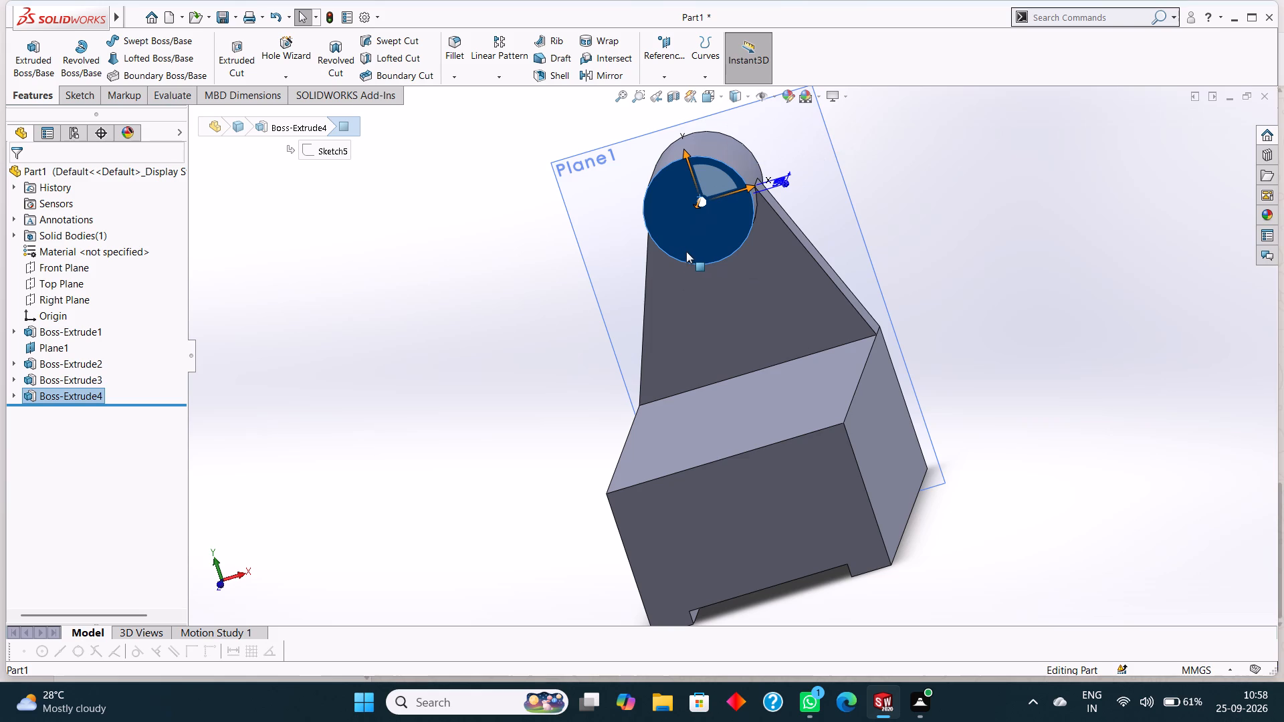
{"action": "key", "text": "ctrl+8"}
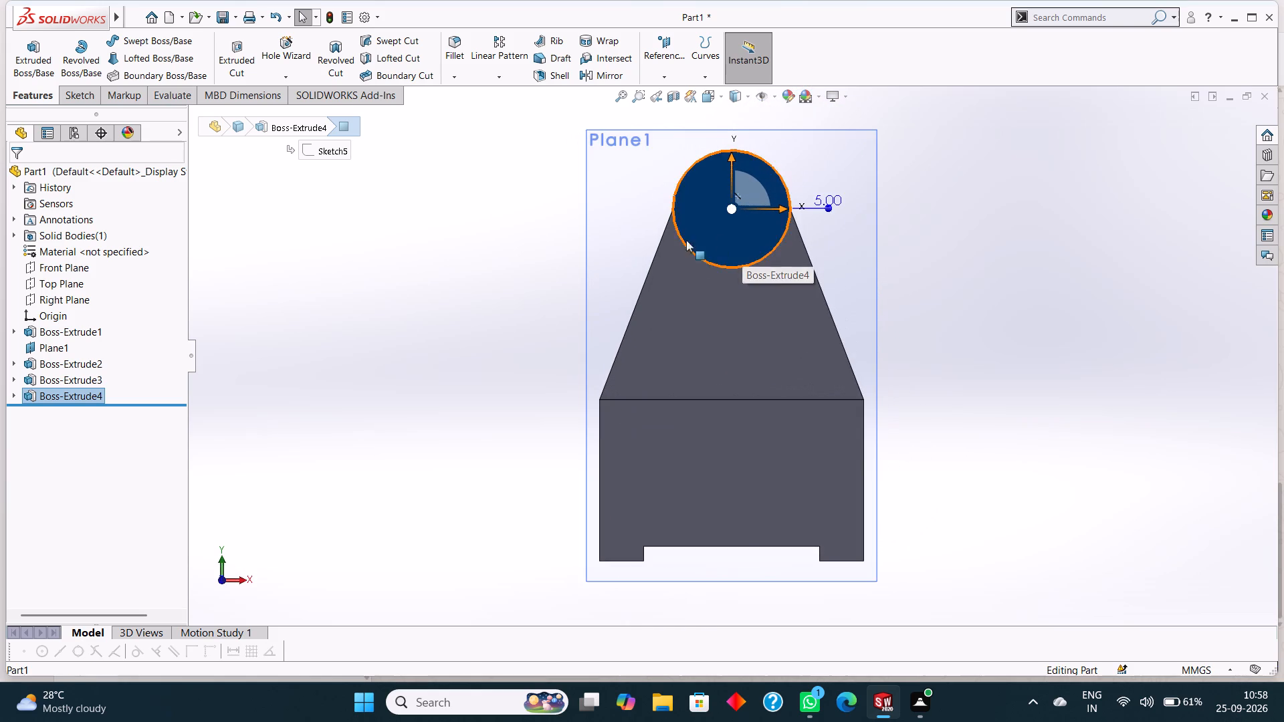
{"action": "right_click", "coordinate": [699, 201]}
{"action": "left_click", "coordinate": [732, 185]}
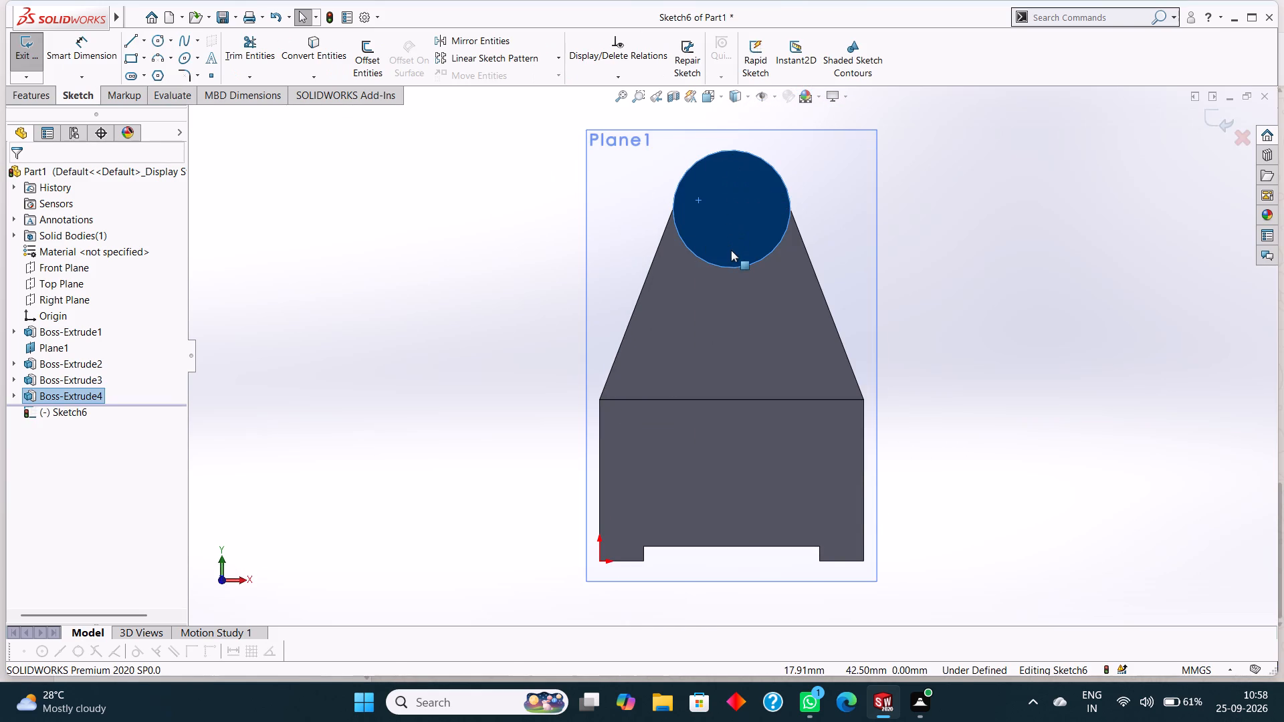
{"action": "key", "text": "Escape"}
{"action": "left_click", "coordinate": [159, 42]}
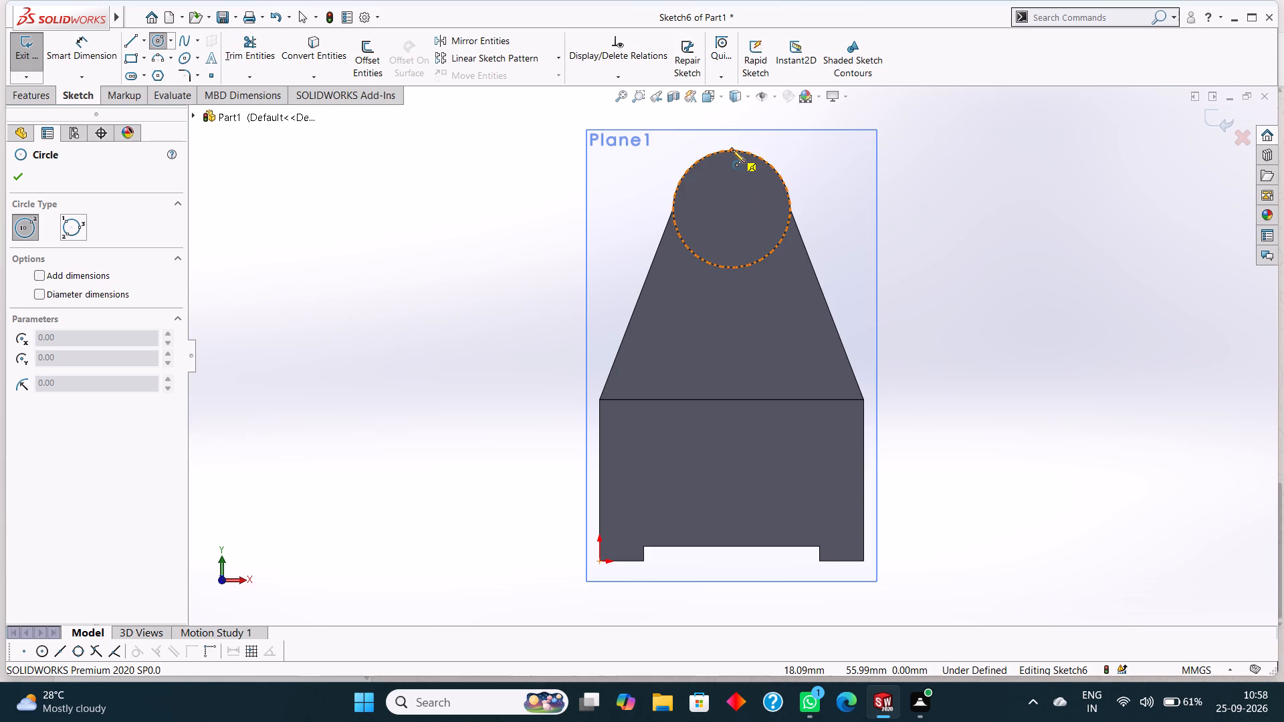
{"action": "left_click", "coordinate": [734, 208]}
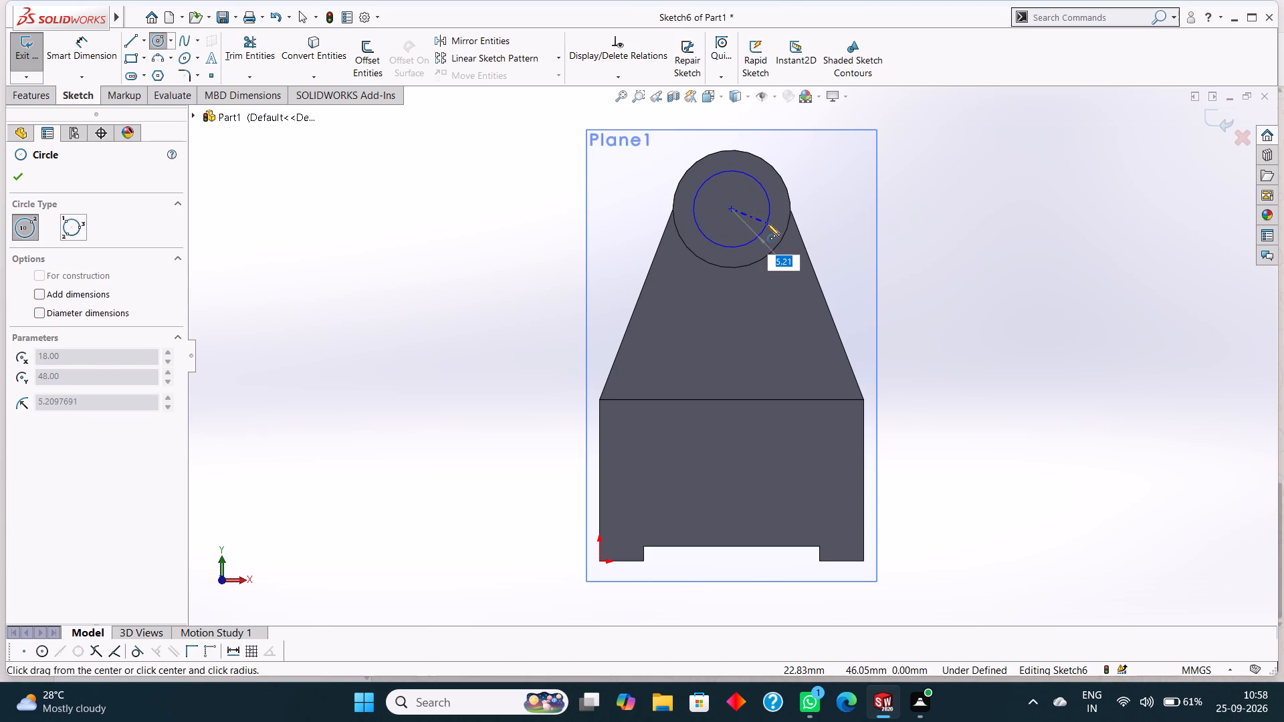
{"action": "key", "text": "4"}
{"action": "key", "text": "Return"}
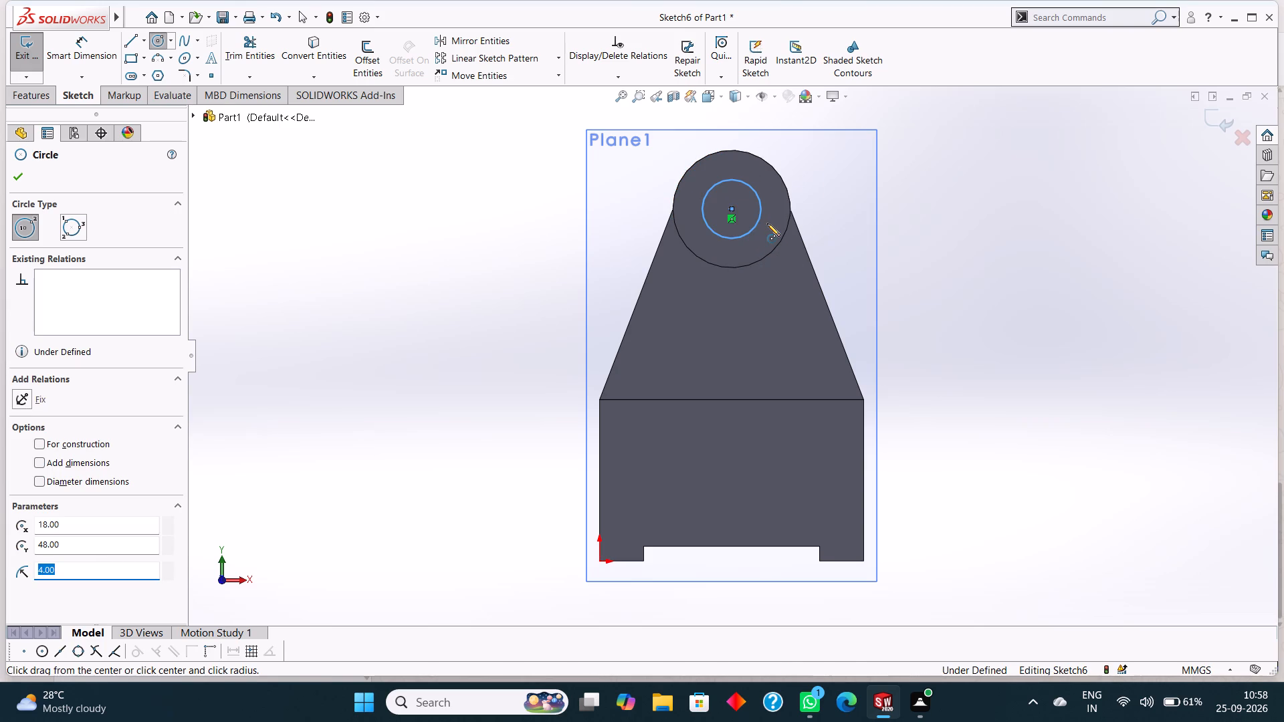
{"action": "left_click", "coordinate": [21, 176]}
Dimension the small circle's diameter as 8 mm.
{"action": "left_click", "coordinate": [62, 40]}
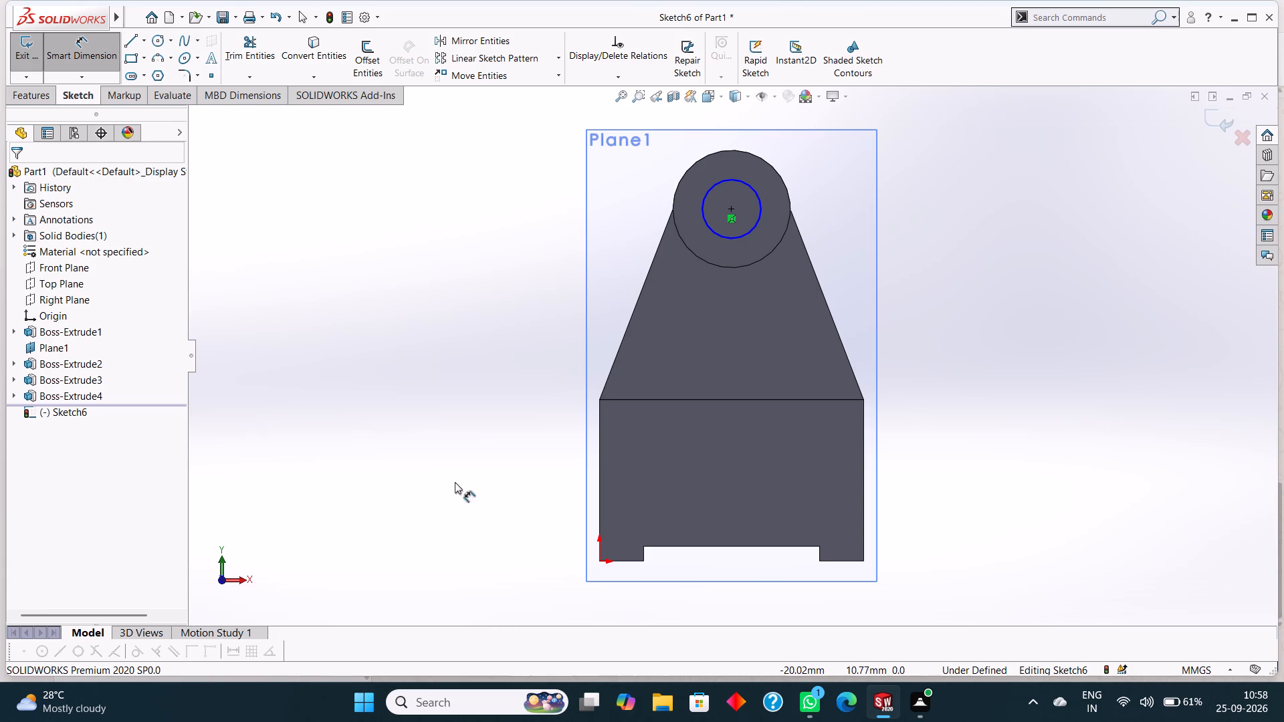
{"action": "left_click", "coordinate": [758, 195]}
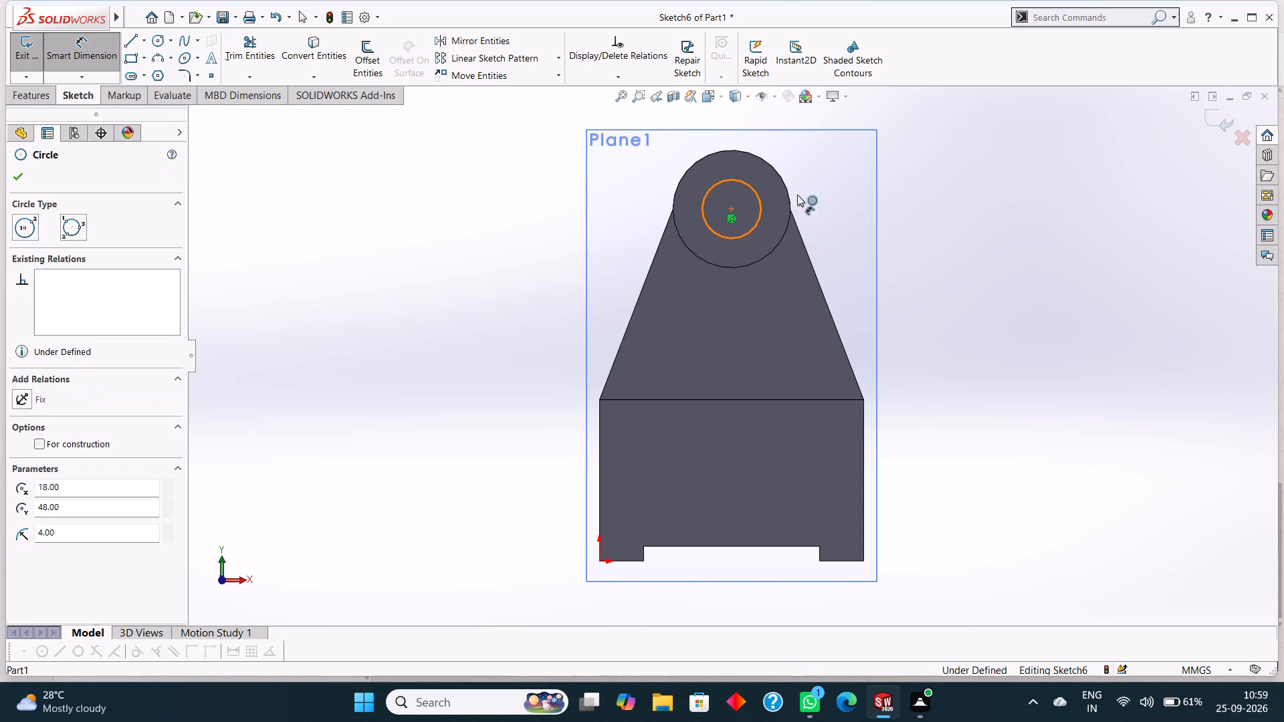
{"action": "left_click", "coordinate": [817, 196]}
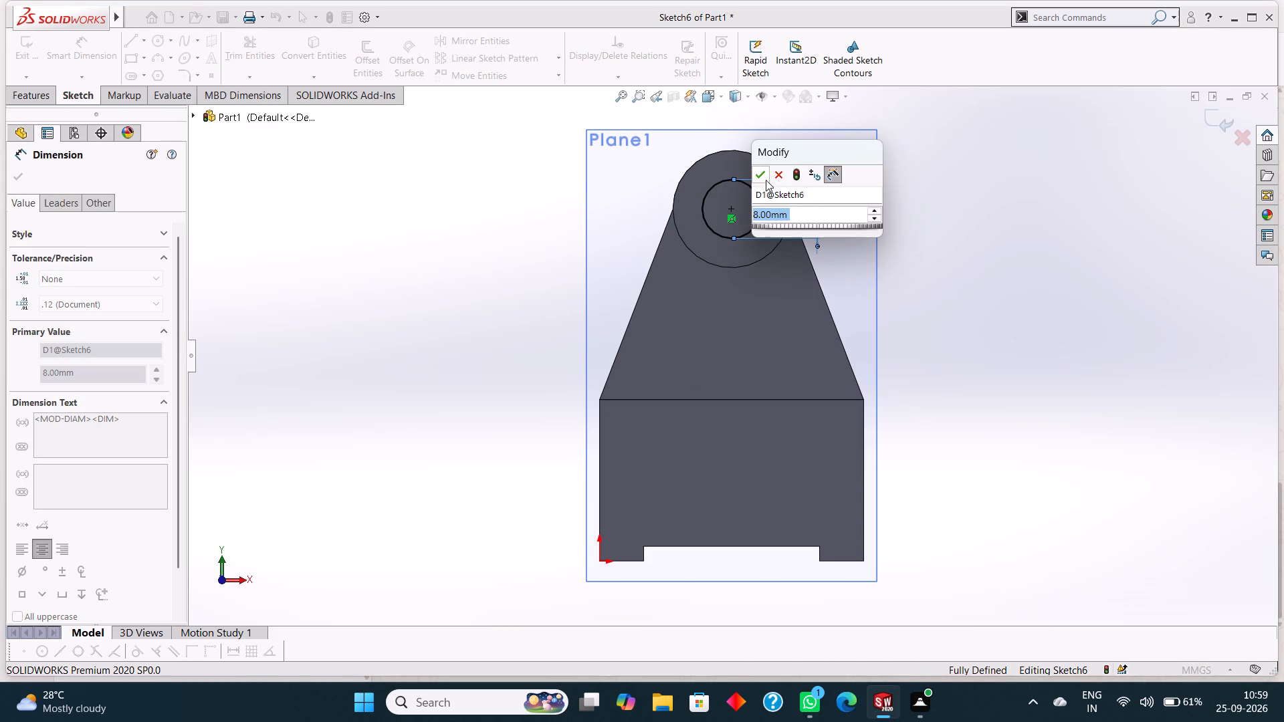
{"action": "left_click", "coordinate": [764, 174]}
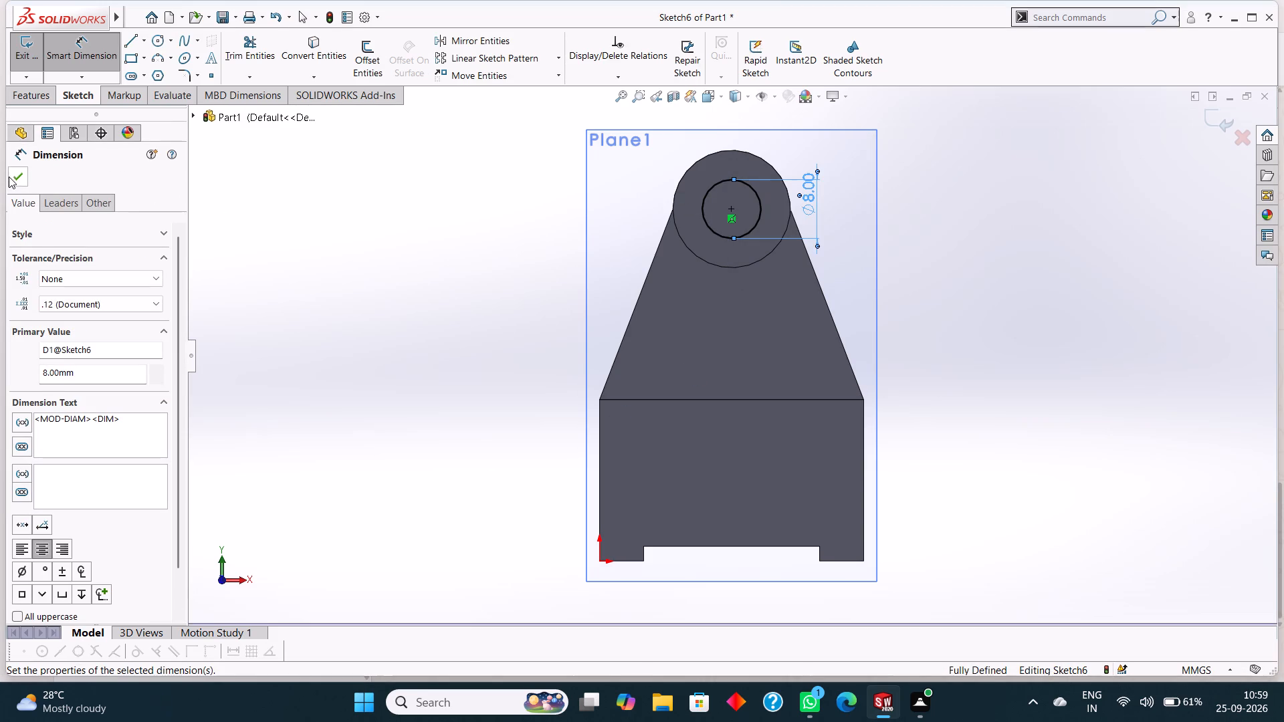
{"action": "left_click", "coordinate": [12, 172]}
Cut the 8 mm circle through the boss with an Extruded Cut using the Through All end condition.
{"action": "left_click", "coordinate": [35, 96]}
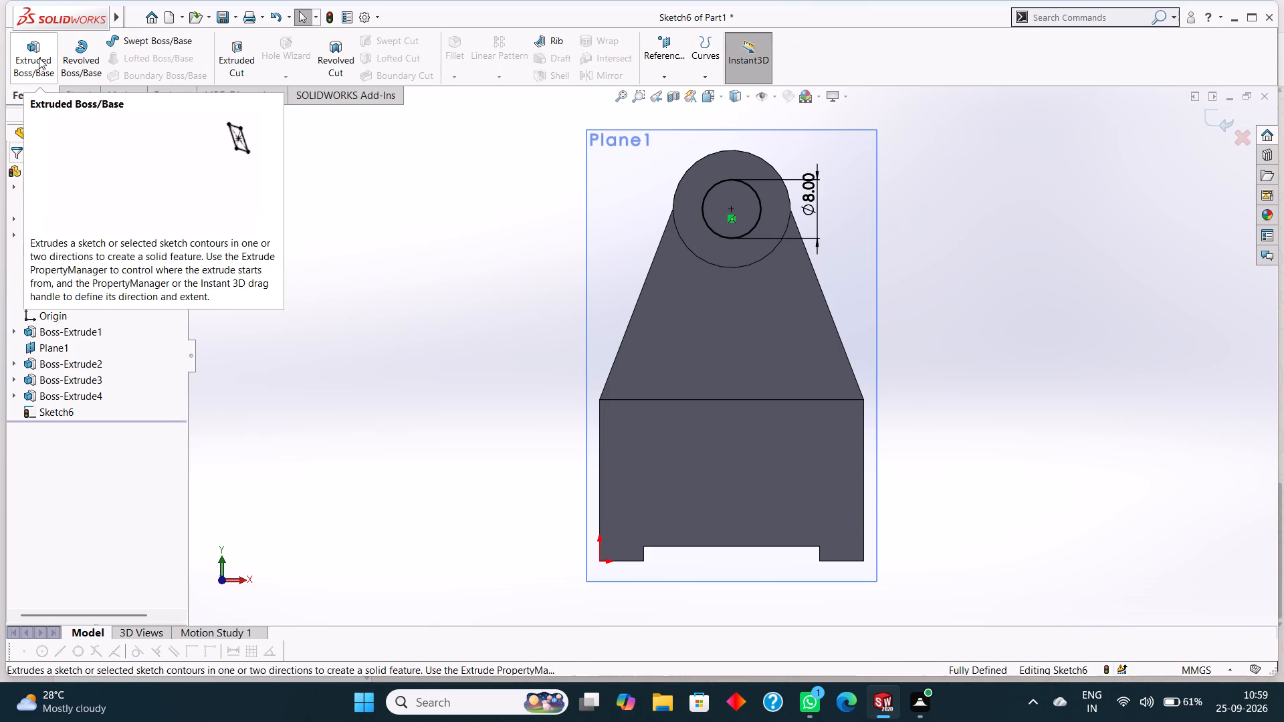
{"action": "left_click", "coordinate": [229, 46]}
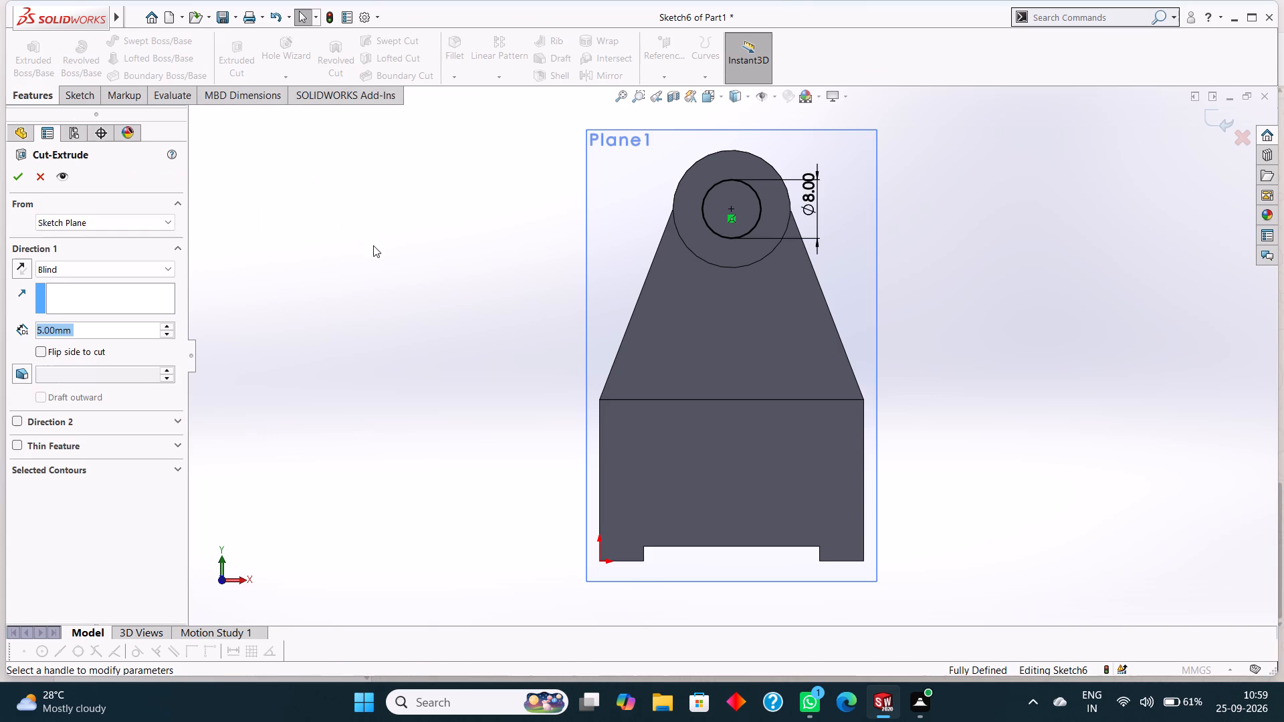
{"action": "middle_click_drag", "start_coordinate": [373, 245], "coordinate": [448, 297]}
{"action": "scroll", "coordinate": [448, 297], "scroll_direction": "down", "scroll_amount": 1}
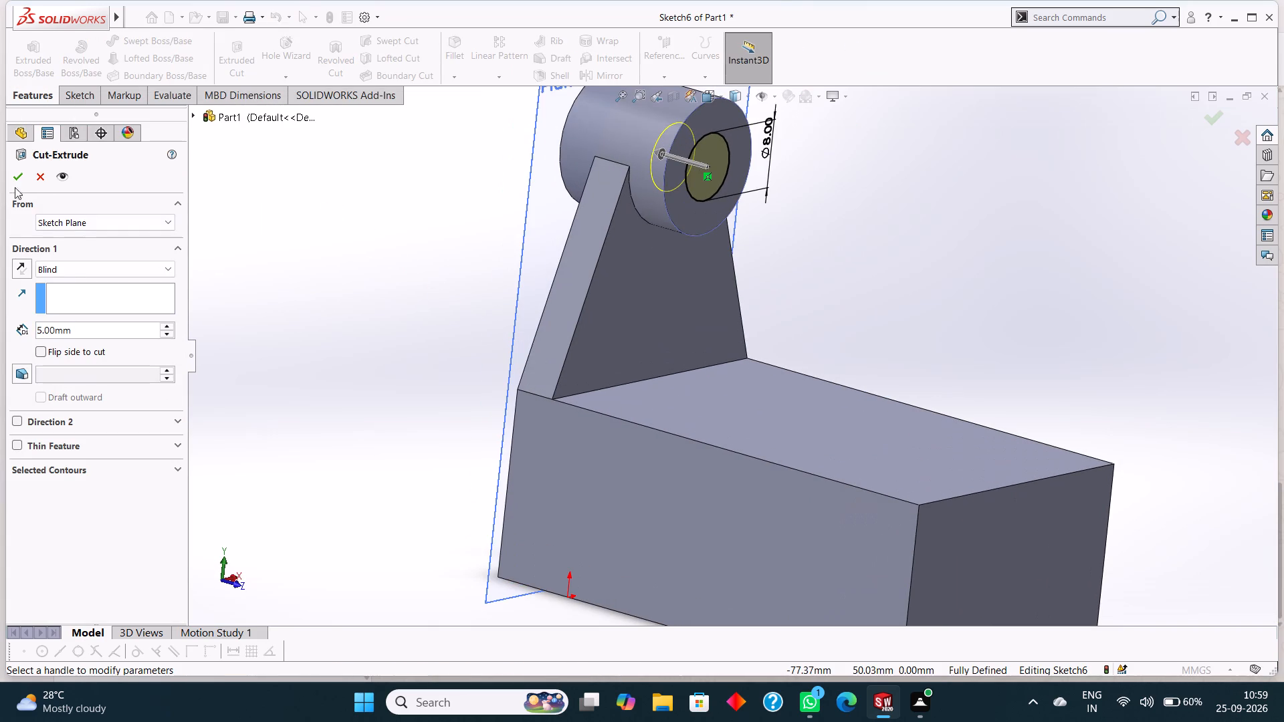
{"action": "left_click", "coordinate": [72, 264]}
{"action": "left_click", "coordinate": [80, 289]}
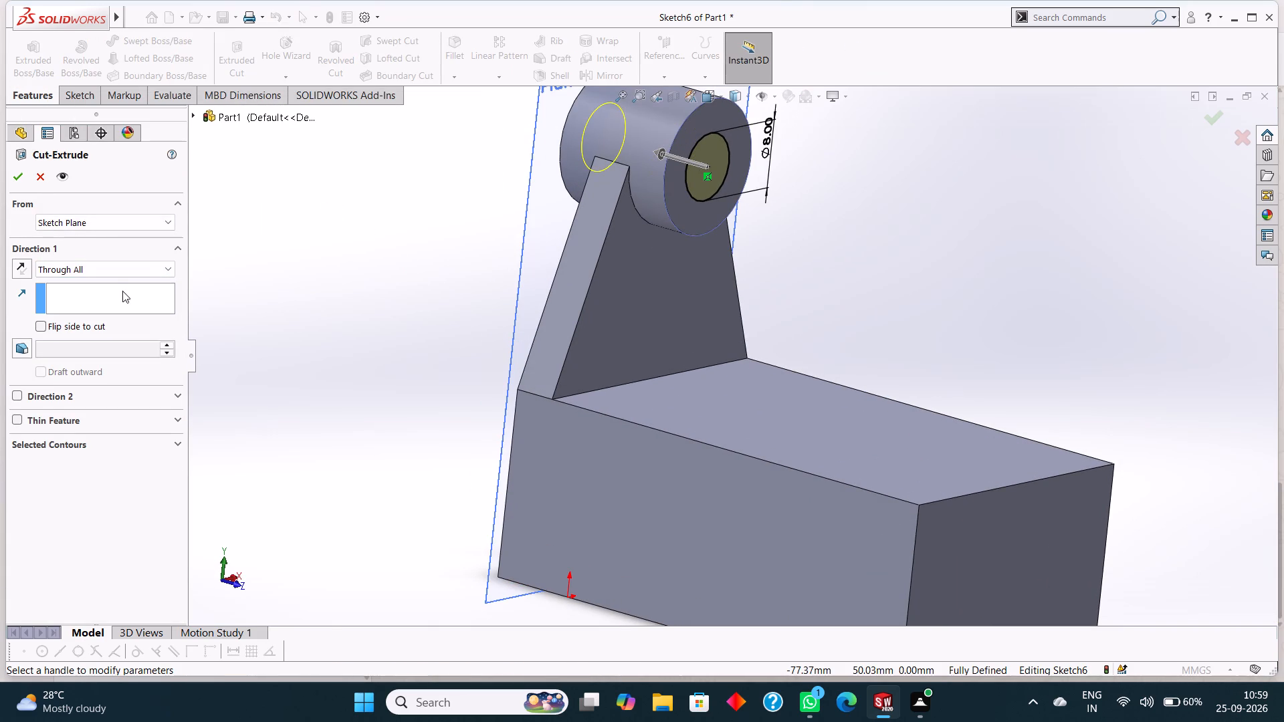
{"action": "left_click", "coordinate": [19, 174]}
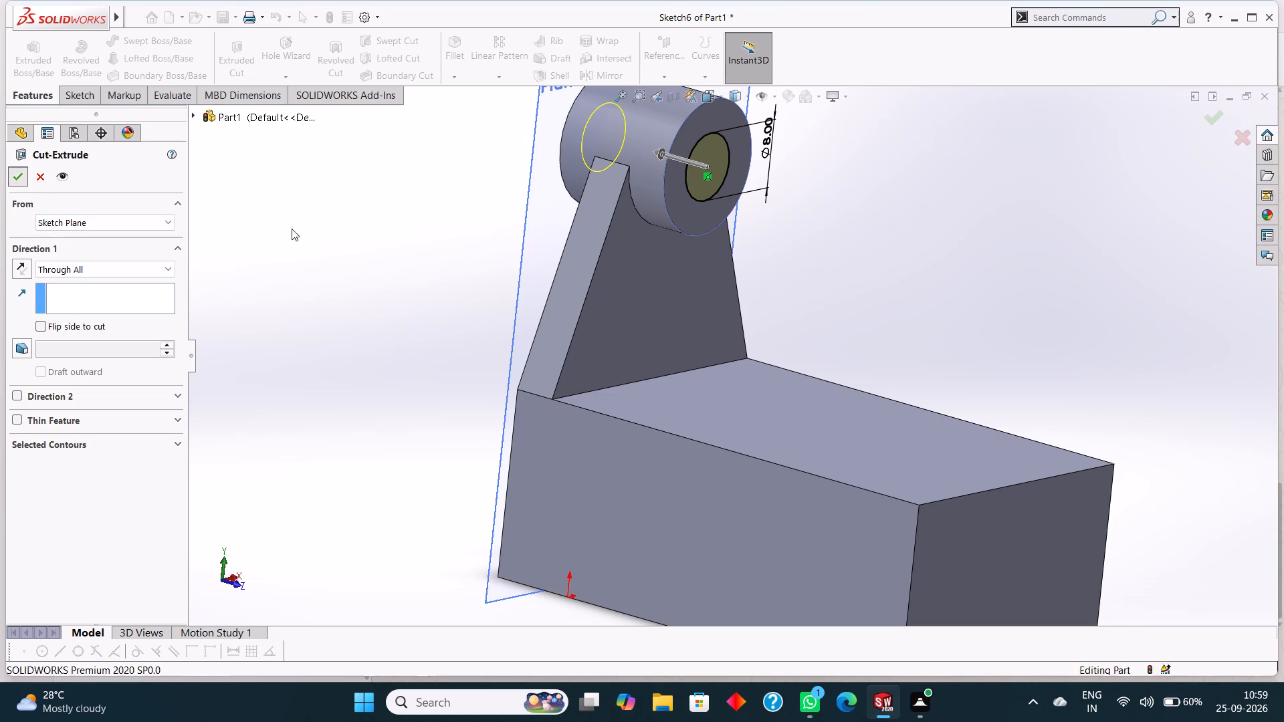
{"action": "left_click", "coordinate": [332, 233]}
{"action": "middle_click_drag", "start_coordinate": [348, 234], "coordinate": [396, 227]}
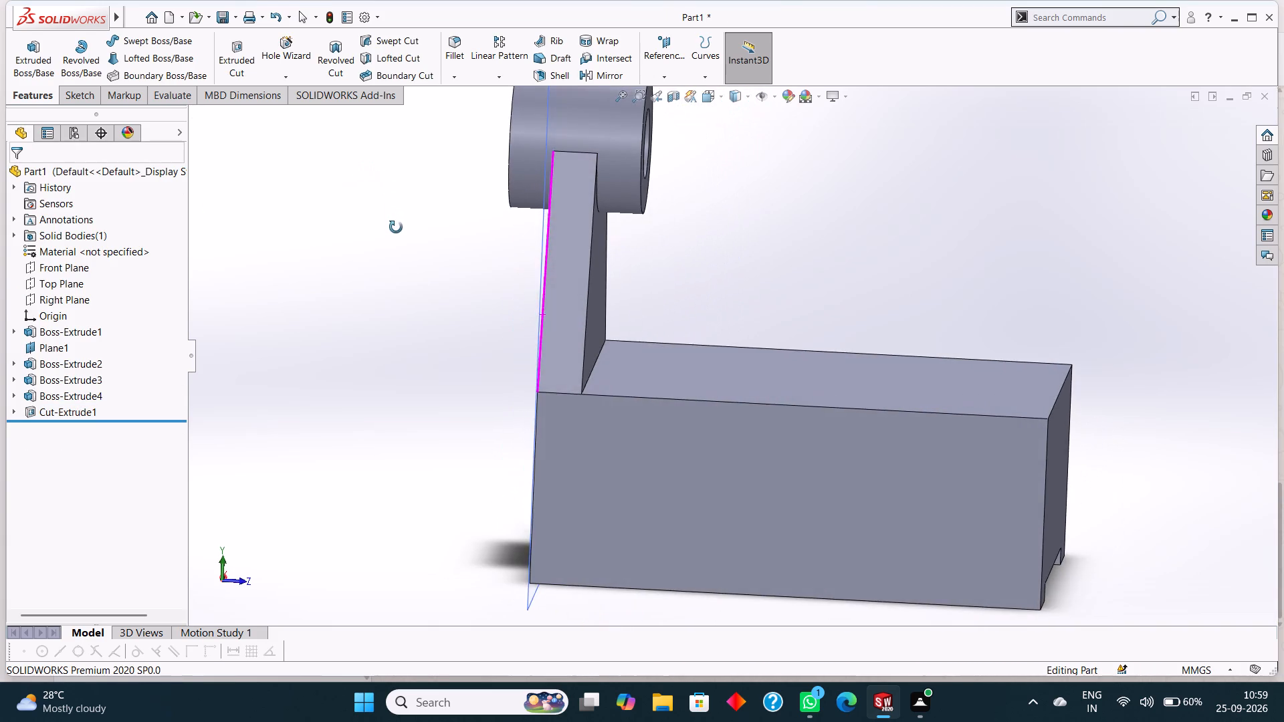
{"action": "middle_click_drag", "start_coordinate": [396, 227], "coordinate": [387, 218]}
{"action": "scroll", "coordinate": [378, 229], "scroll_direction": "up", "scroll_amount": 3}
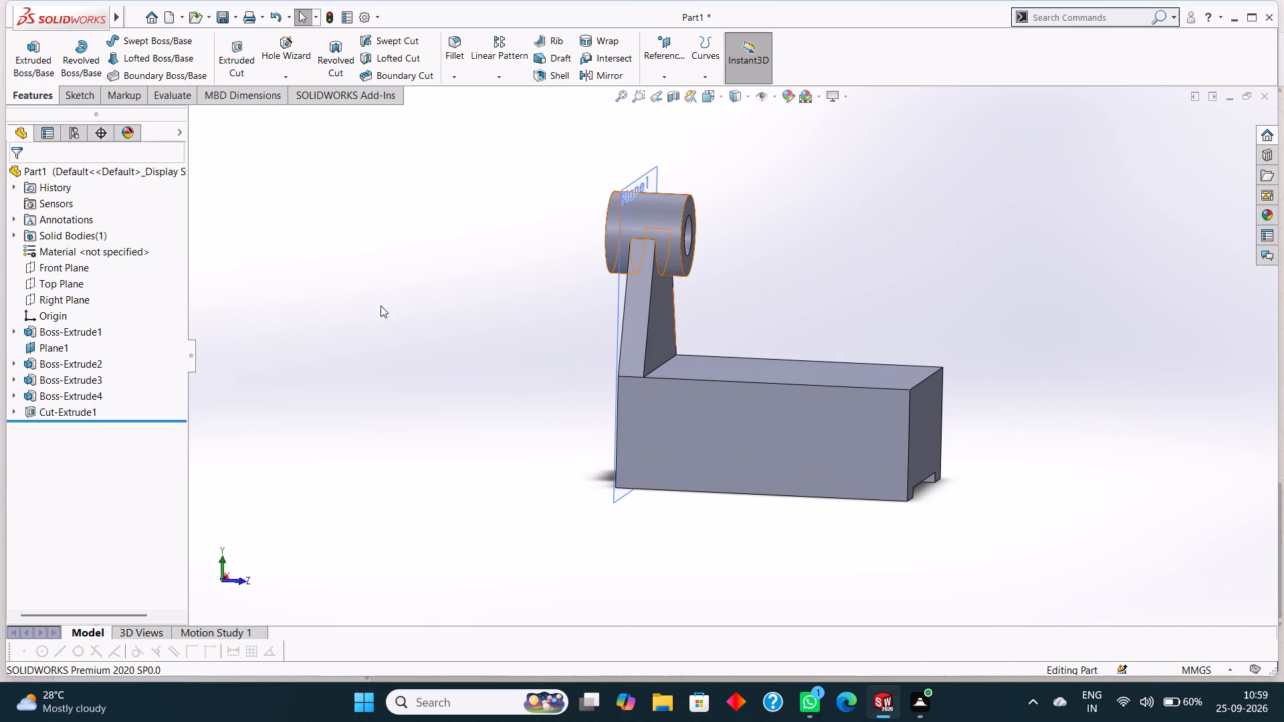
Hide the reference plane Plane1 from the model view.
{"action": "left_click", "coordinate": [60, 345]}
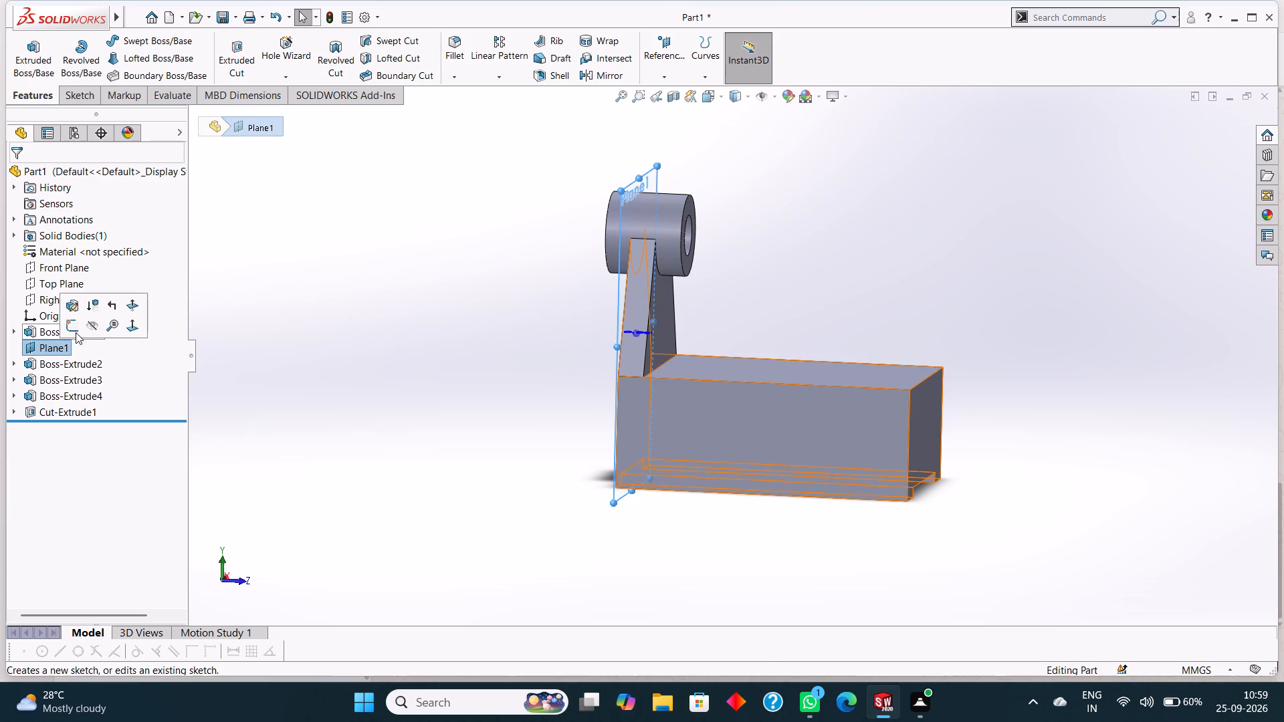
{"action": "left_click", "coordinate": [90, 326]}
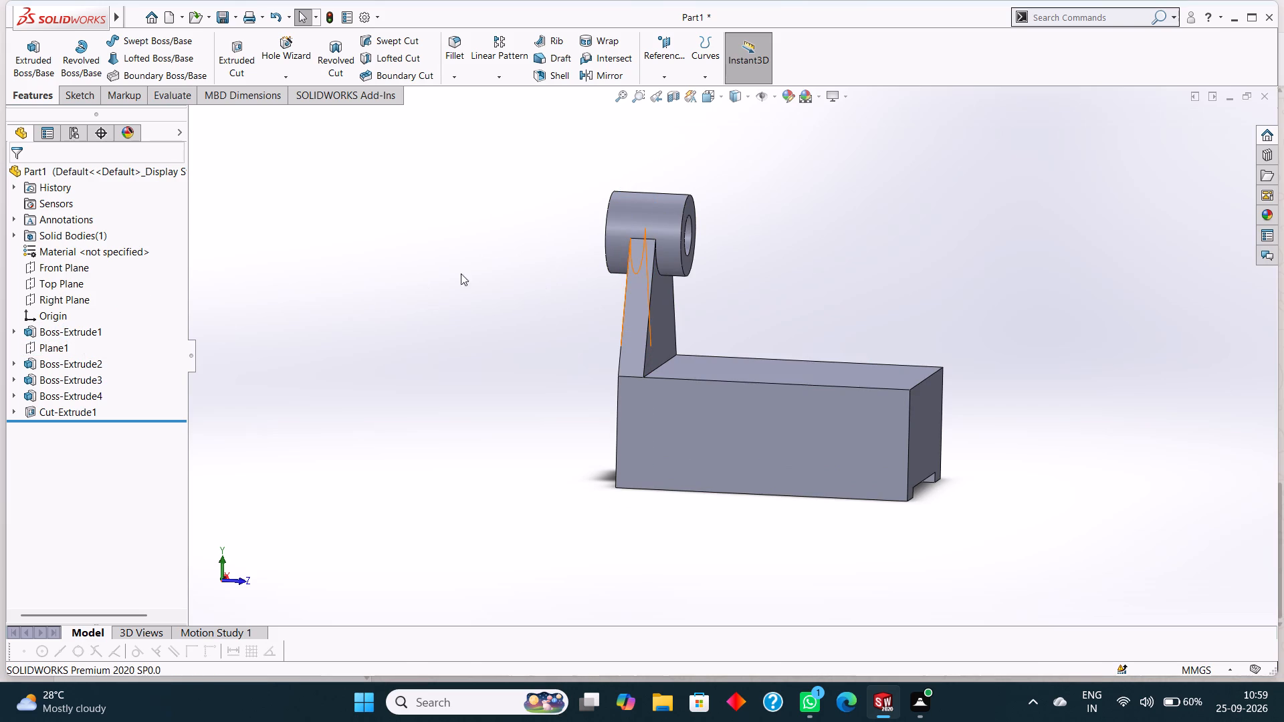
{"action": "left_click", "coordinate": [451, 298]}
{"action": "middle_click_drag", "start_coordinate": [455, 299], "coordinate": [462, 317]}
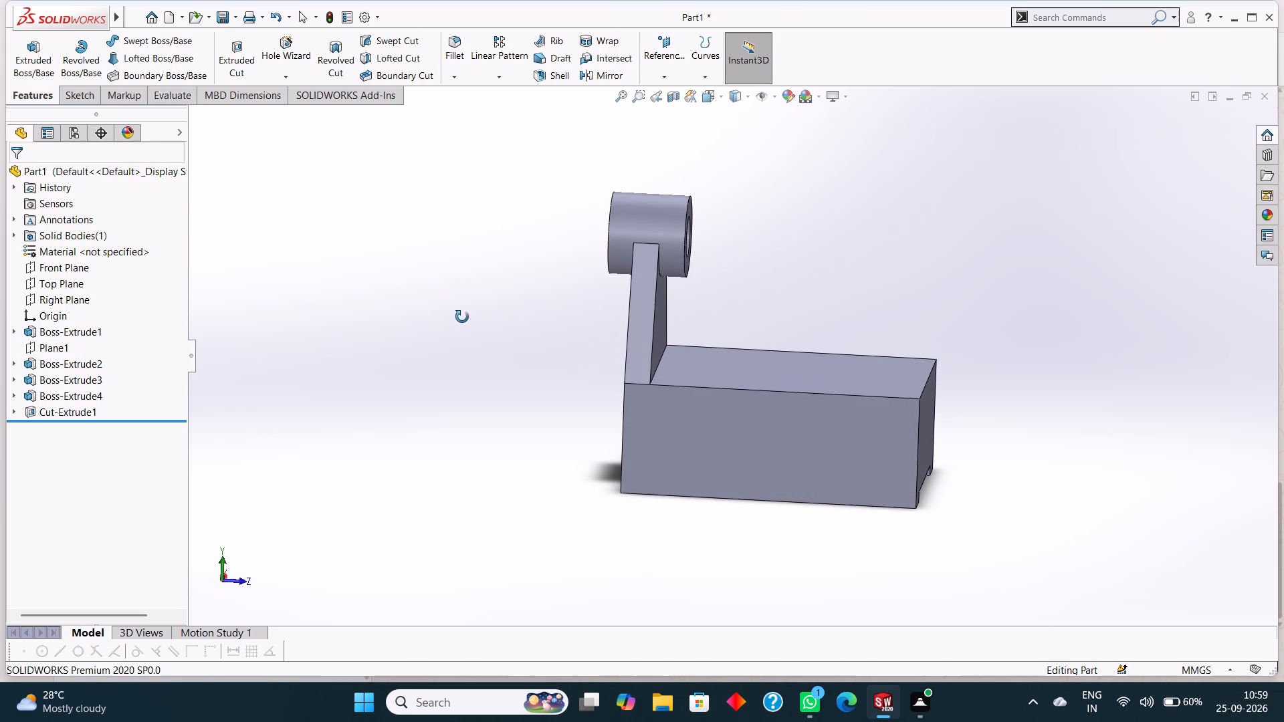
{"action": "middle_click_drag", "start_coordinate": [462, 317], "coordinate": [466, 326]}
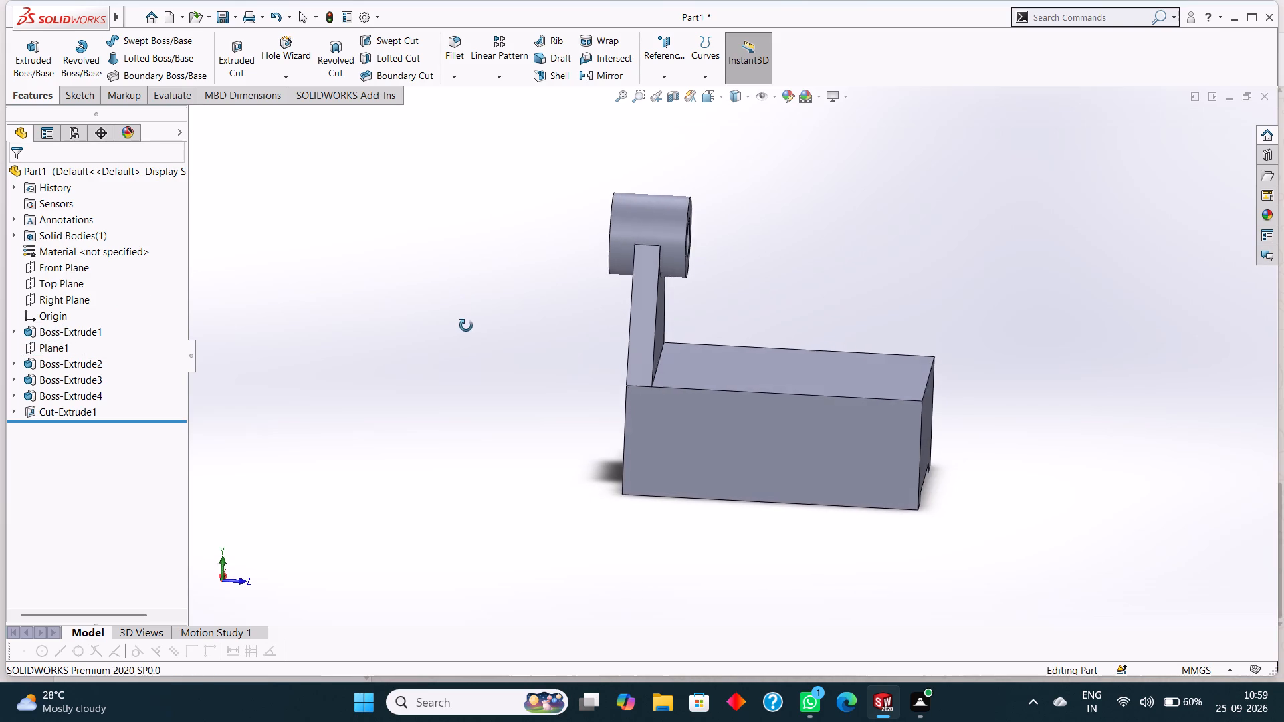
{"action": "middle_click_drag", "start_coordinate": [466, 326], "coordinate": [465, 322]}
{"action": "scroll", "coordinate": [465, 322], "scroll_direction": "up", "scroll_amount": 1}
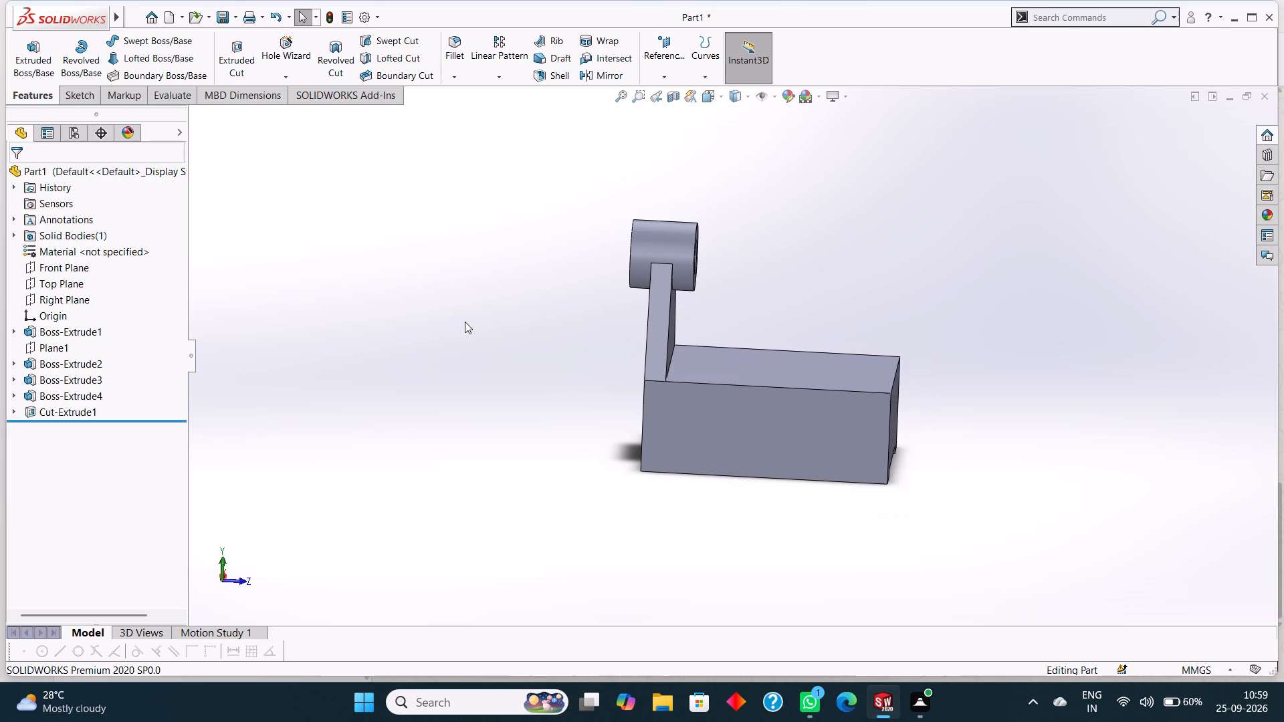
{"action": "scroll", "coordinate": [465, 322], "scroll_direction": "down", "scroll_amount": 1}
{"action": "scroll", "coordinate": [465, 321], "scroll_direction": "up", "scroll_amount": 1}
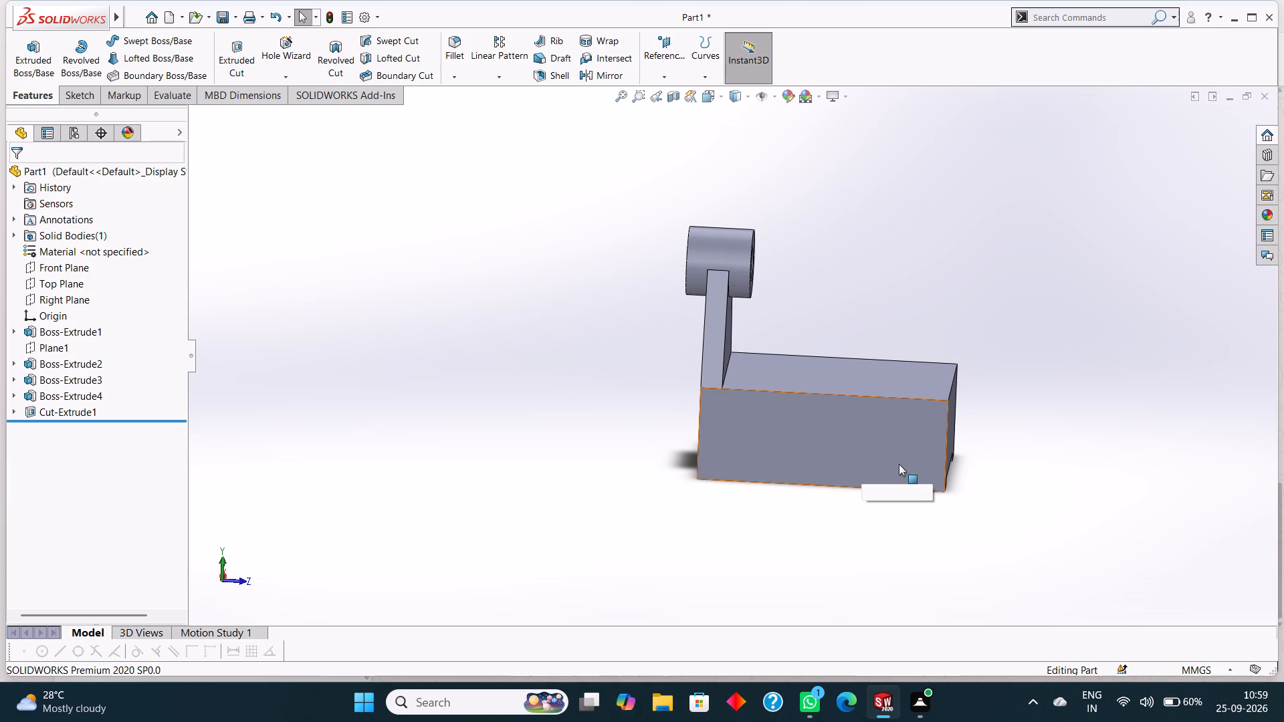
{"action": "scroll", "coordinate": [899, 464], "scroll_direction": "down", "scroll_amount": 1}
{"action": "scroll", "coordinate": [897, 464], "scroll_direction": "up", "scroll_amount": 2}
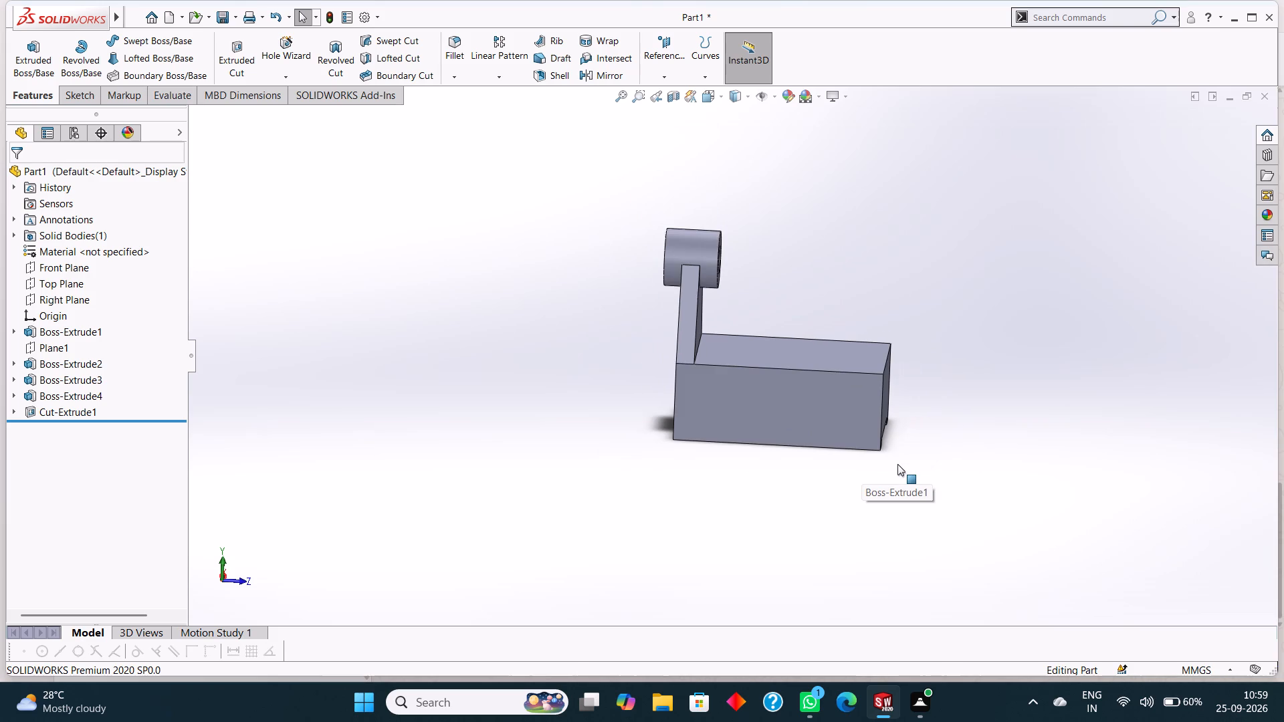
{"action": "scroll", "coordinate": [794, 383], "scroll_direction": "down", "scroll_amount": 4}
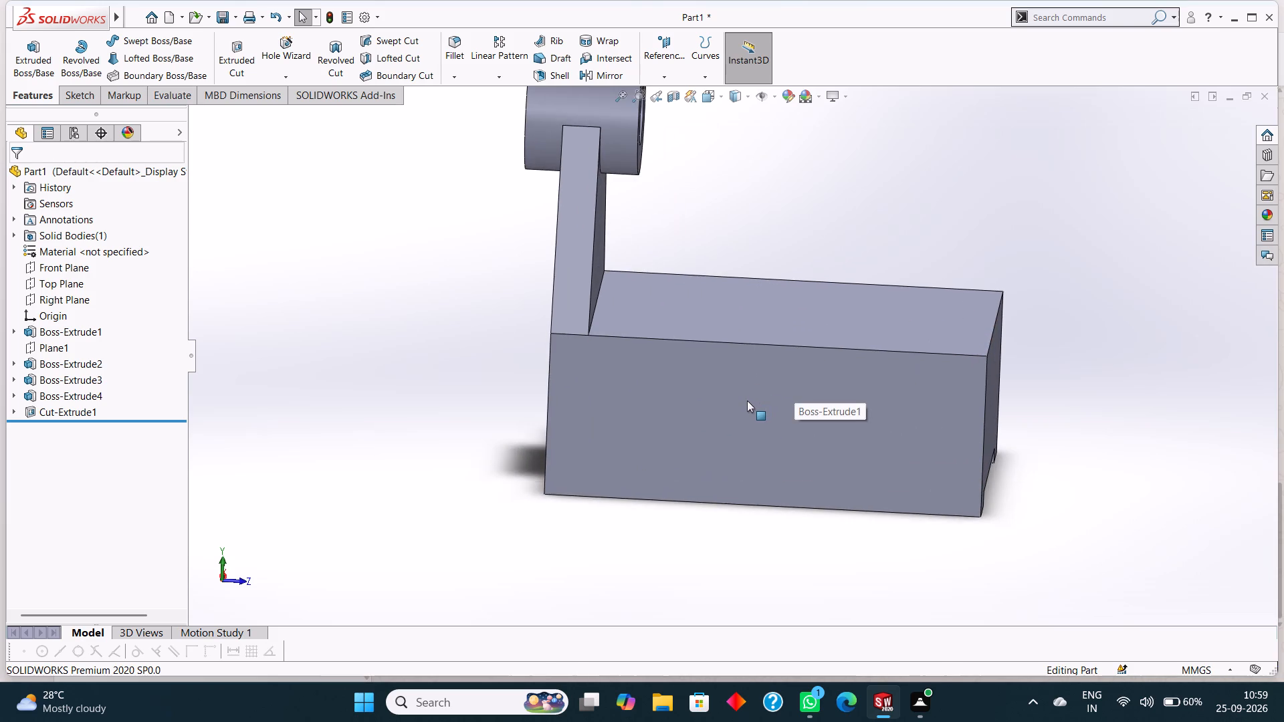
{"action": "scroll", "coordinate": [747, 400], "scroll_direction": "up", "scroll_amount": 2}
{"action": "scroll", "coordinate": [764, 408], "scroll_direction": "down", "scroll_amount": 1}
Sketch a circle of 7 mm radius on the block's long side face, centred 31.5 mm along and 11 mm up from the origin.
{"action": "left_click", "coordinate": [738, 393]}
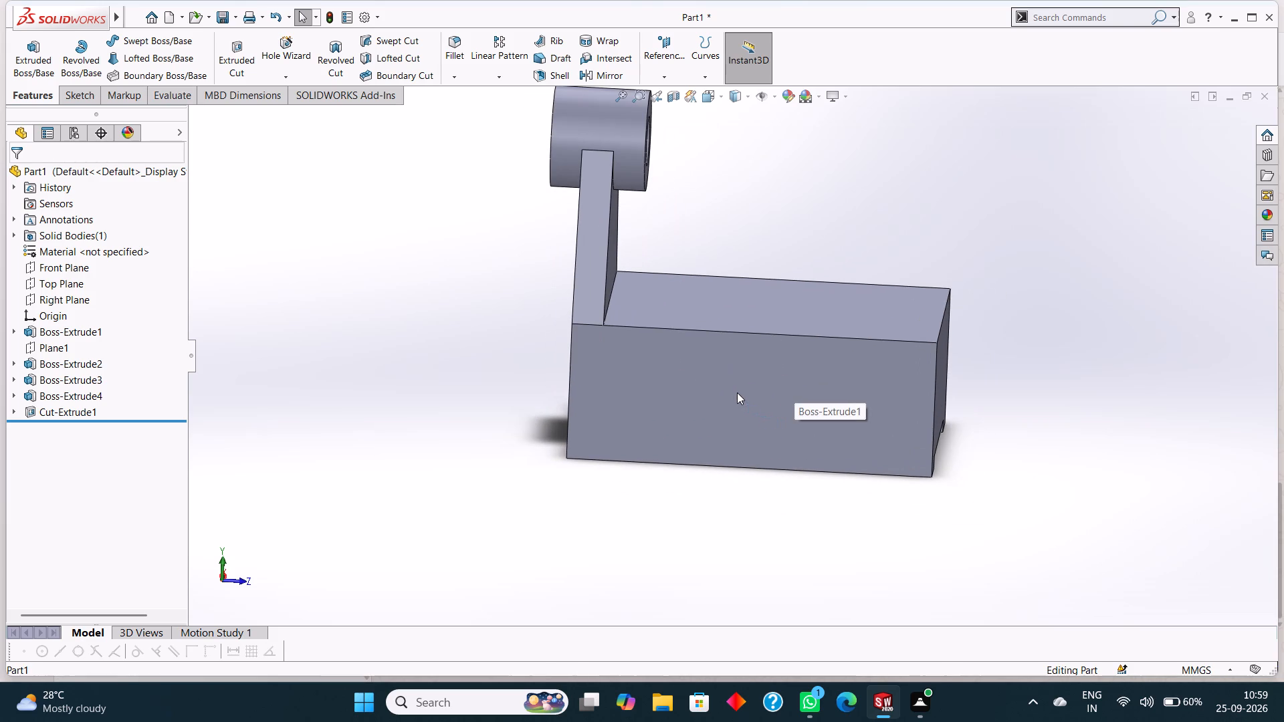
{"action": "key", "text": "ctrl+8"}
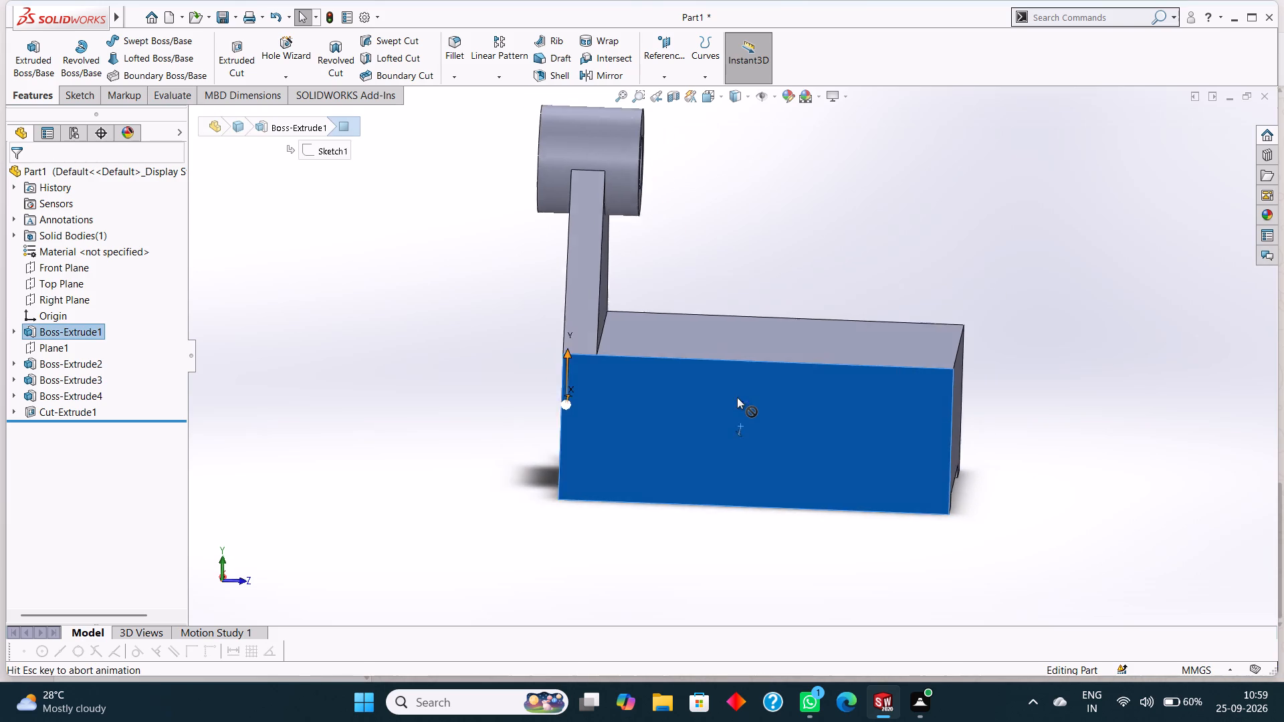
{"action": "right_click", "coordinate": [785, 439]}
{"action": "left_click", "coordinate": [816, 388]}
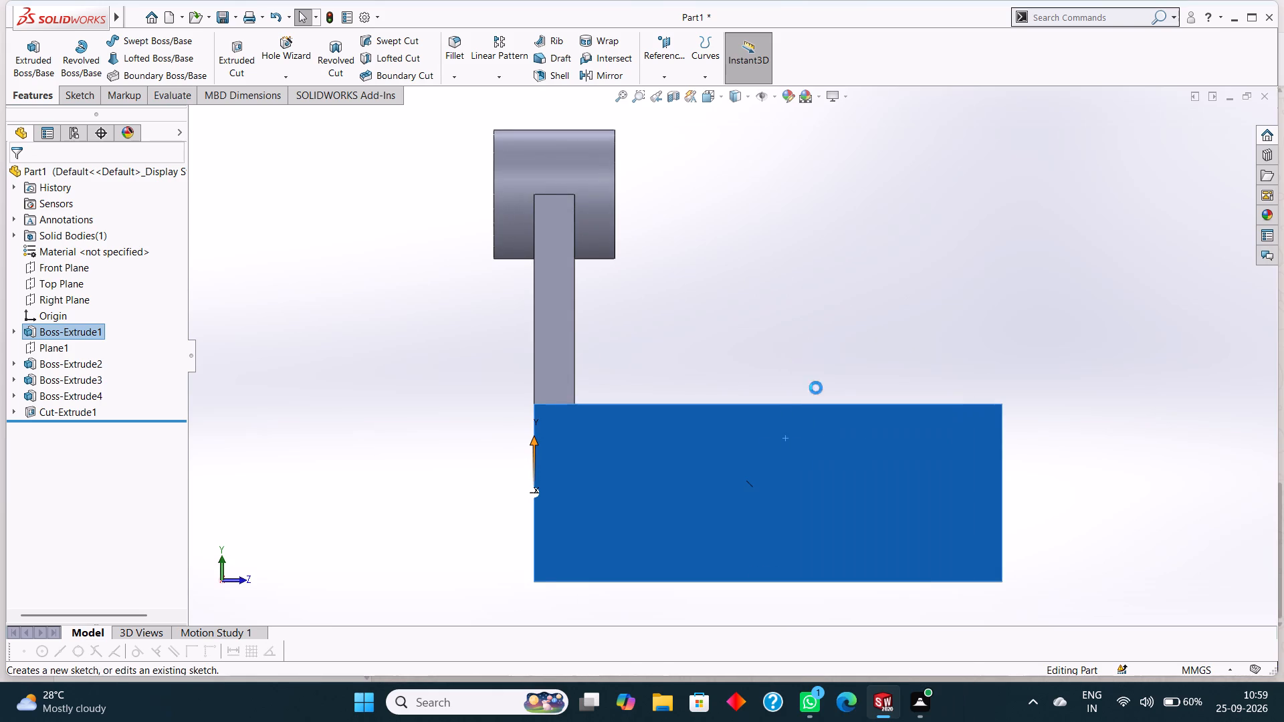
{"action": "key", "text": "Escape"}
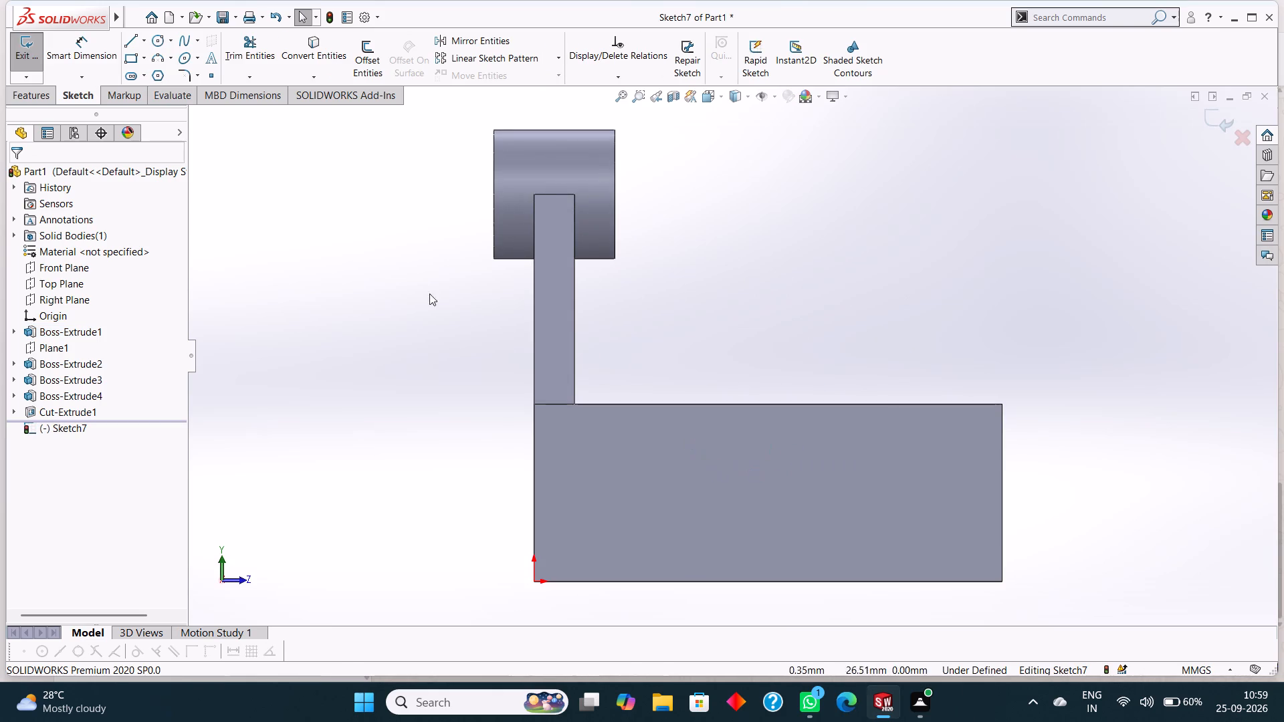
{"action": "left_click", "coordinate": [154, 43]}
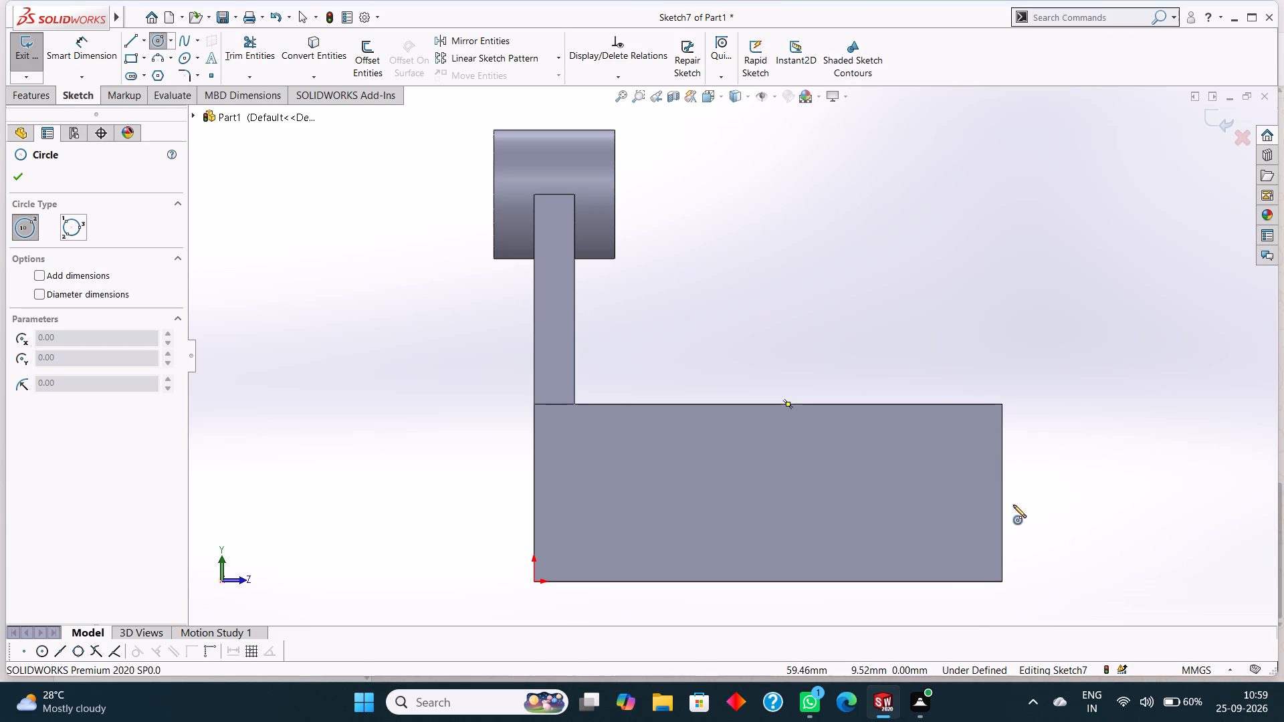
{"action": "left_click", "coordinate": [788, 491]}
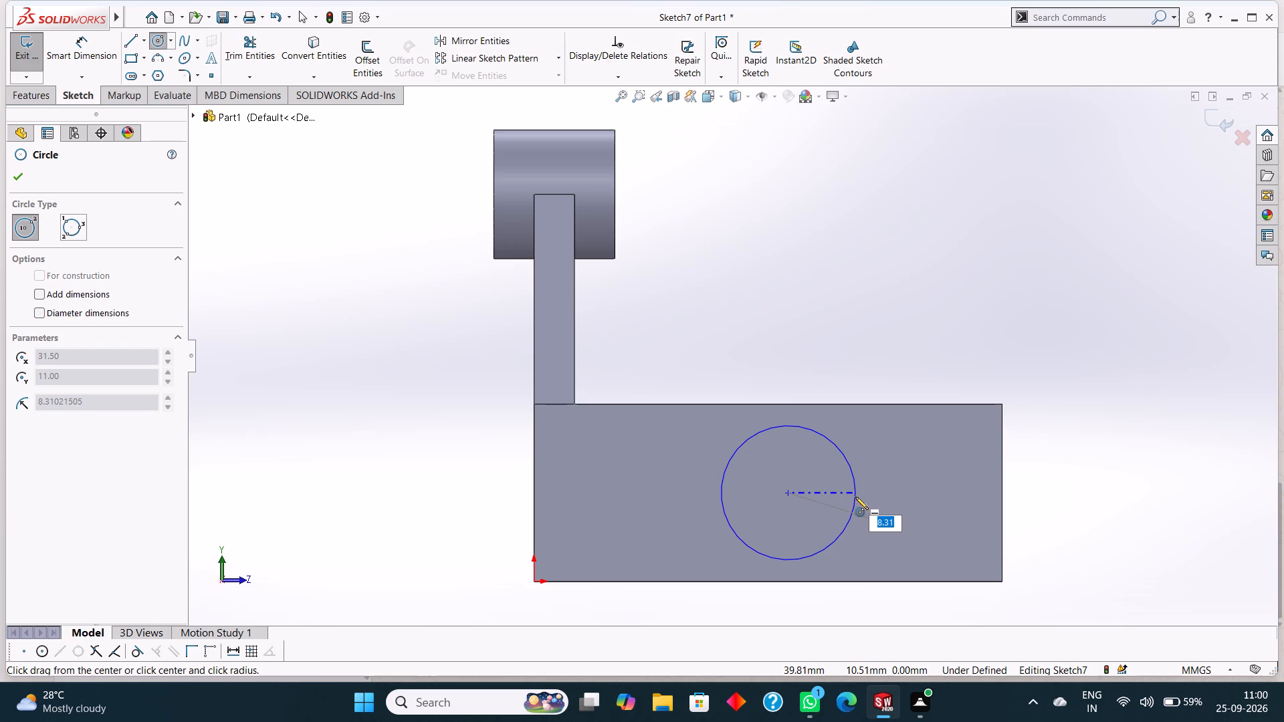
{"action": "key", "text": "7"}
{"action": "key", "text": "Return"}
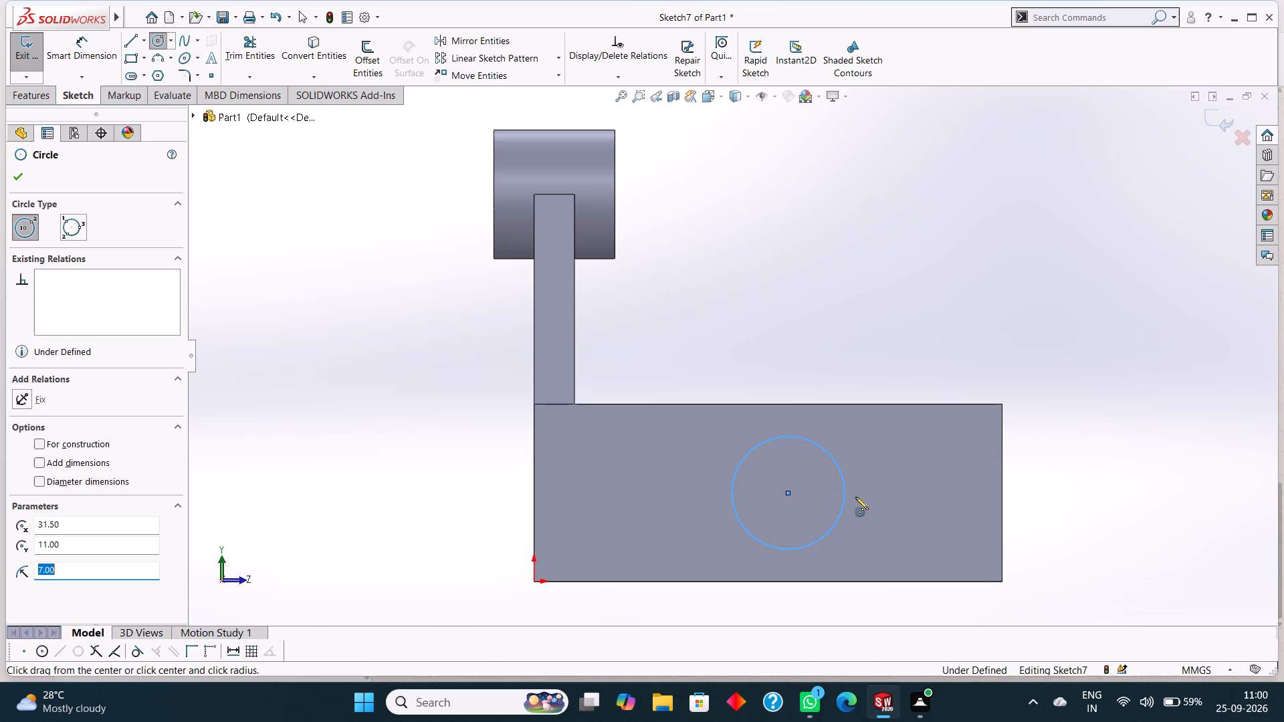
{"action": "left_click", "coordinate": [23, 178]}
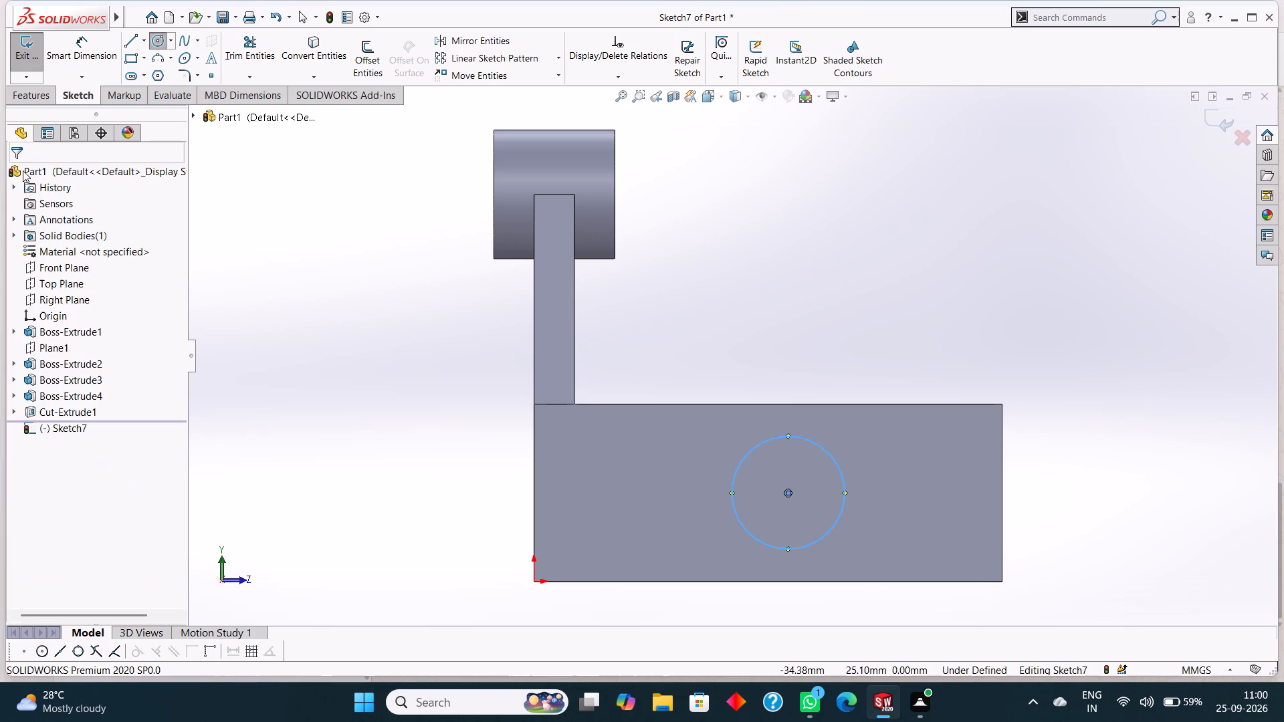
Dimension the side-face circle's diameter as 14 mm.
{"action": "left_click", "coordinate": [66, 51]}
{"action": "left_click", "coordinate": [806, 443]}
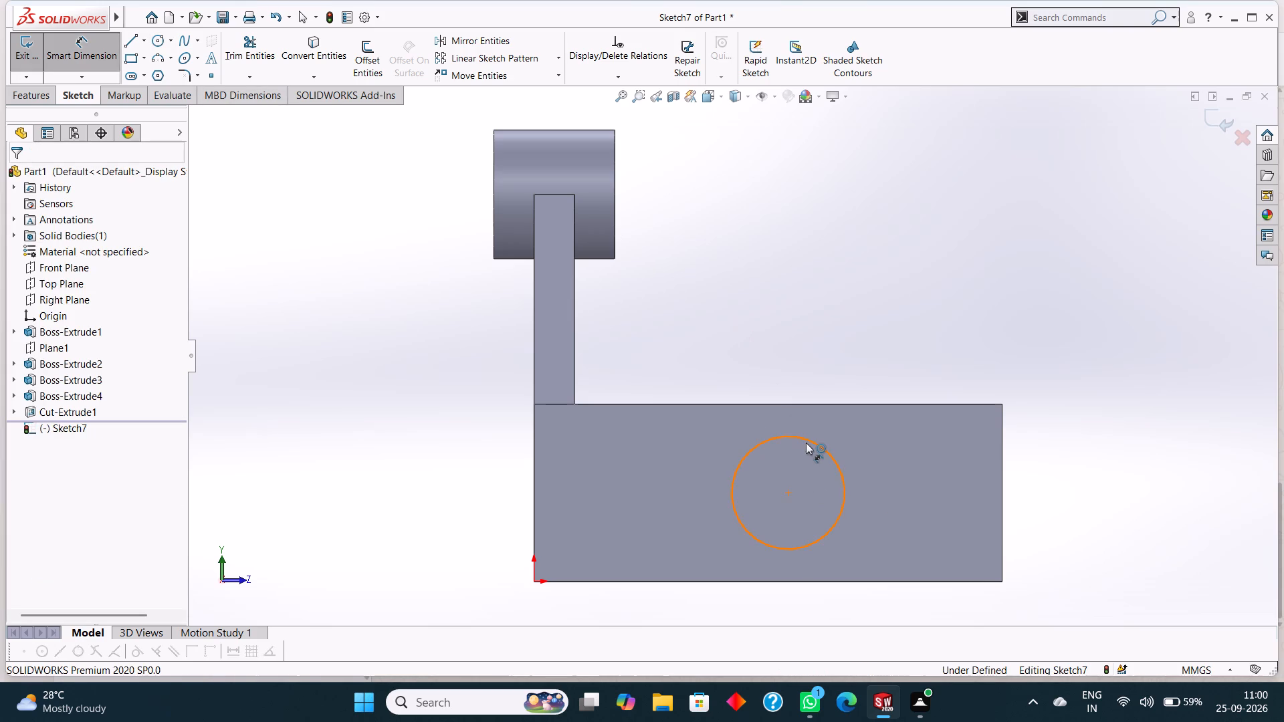
{"action": "left_click", "coordinate": [954, 461]}
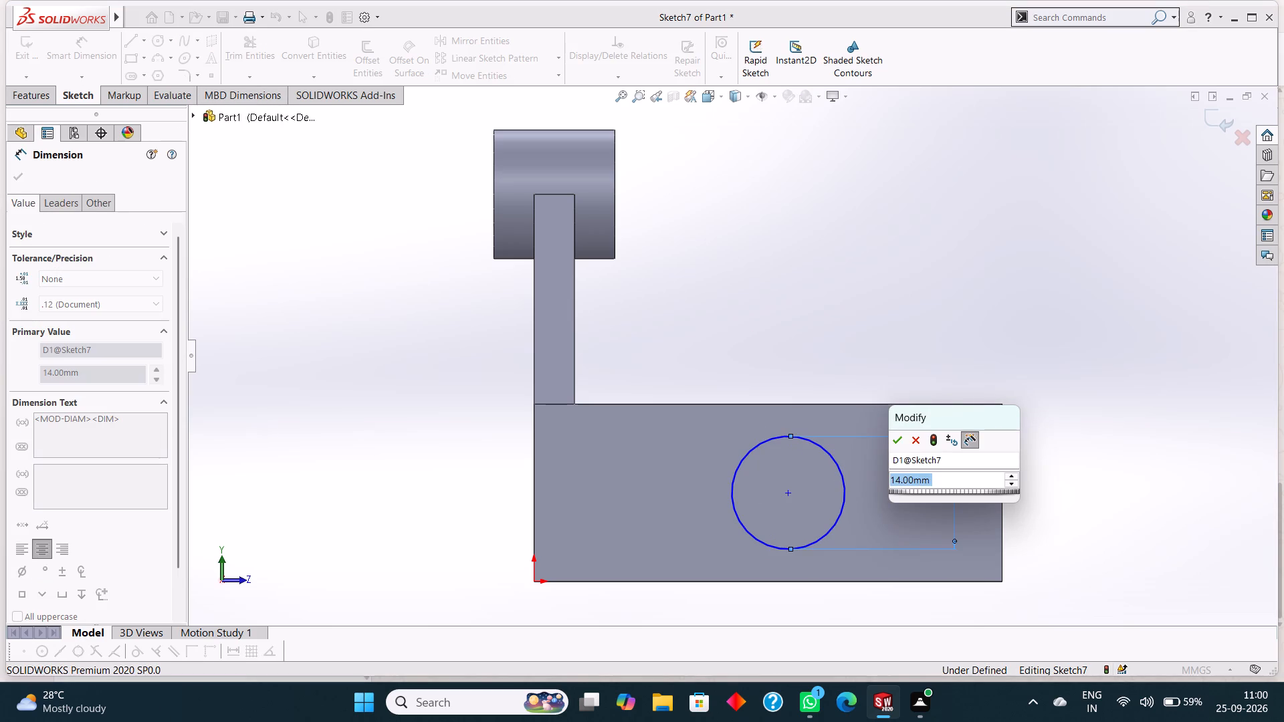
{"action": "left_click", "coordinate": [901, 443]}
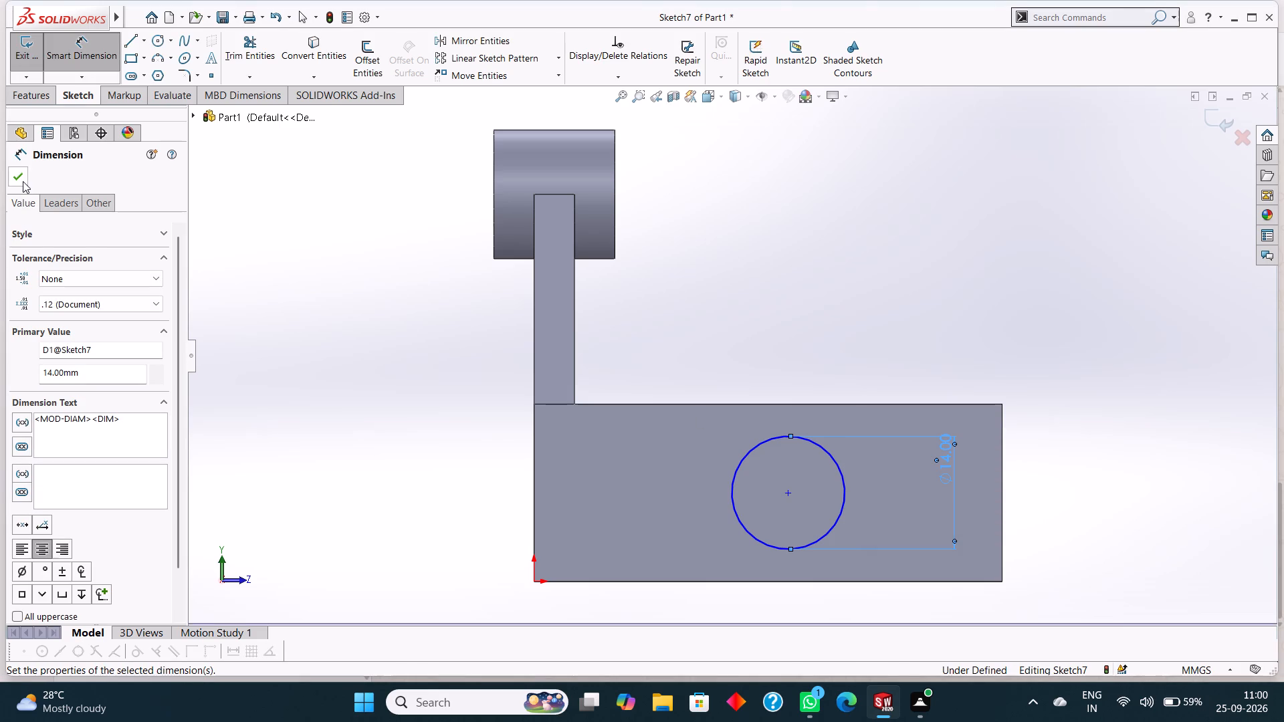
{"action": "left_click", "coordinate": [23, 181]}
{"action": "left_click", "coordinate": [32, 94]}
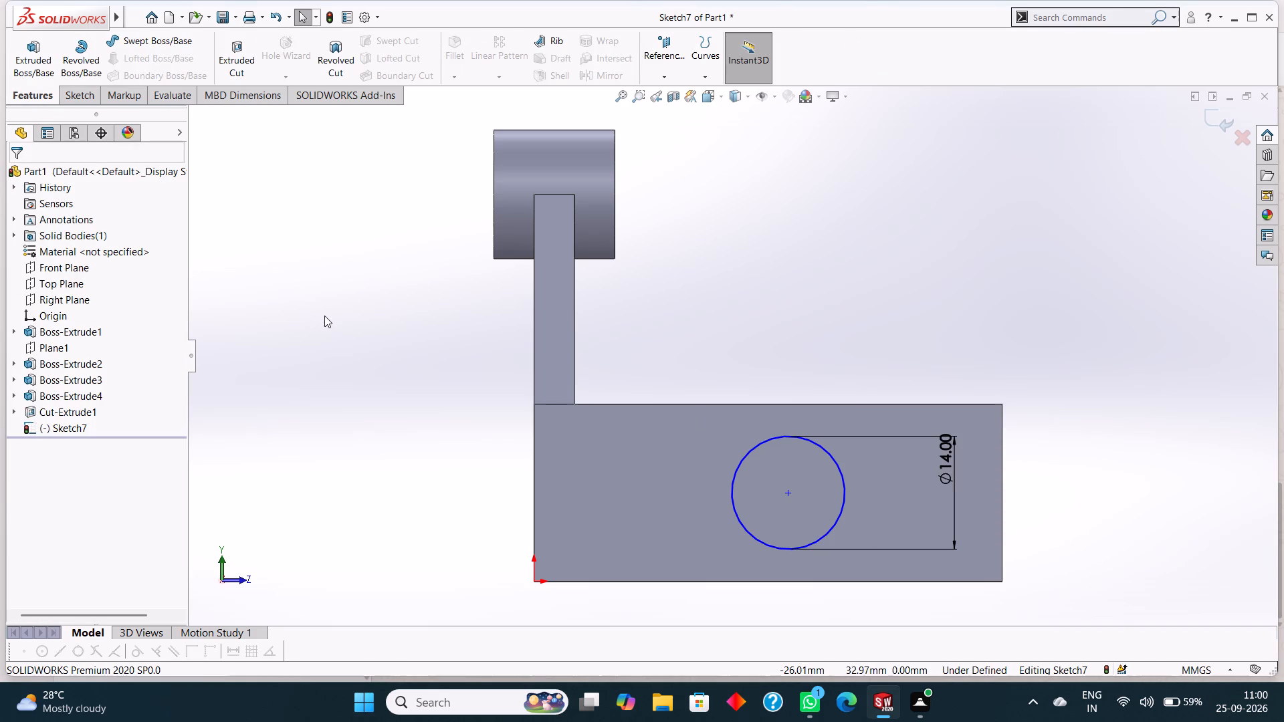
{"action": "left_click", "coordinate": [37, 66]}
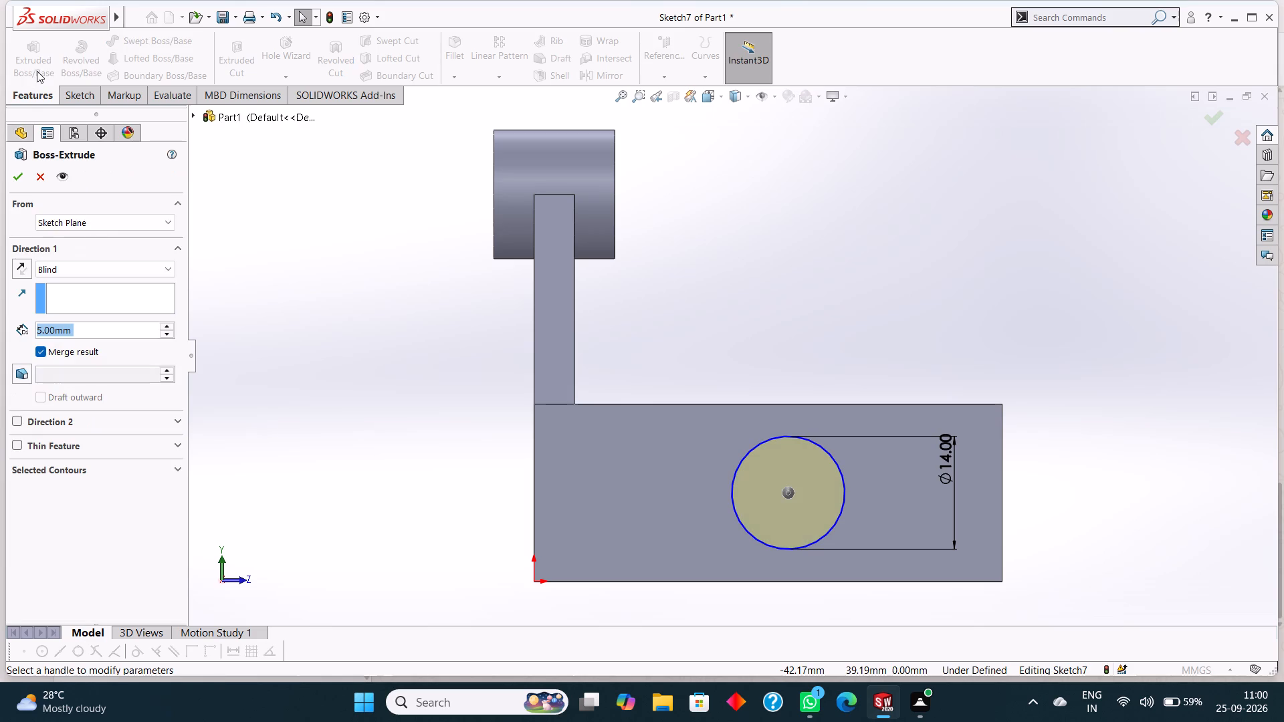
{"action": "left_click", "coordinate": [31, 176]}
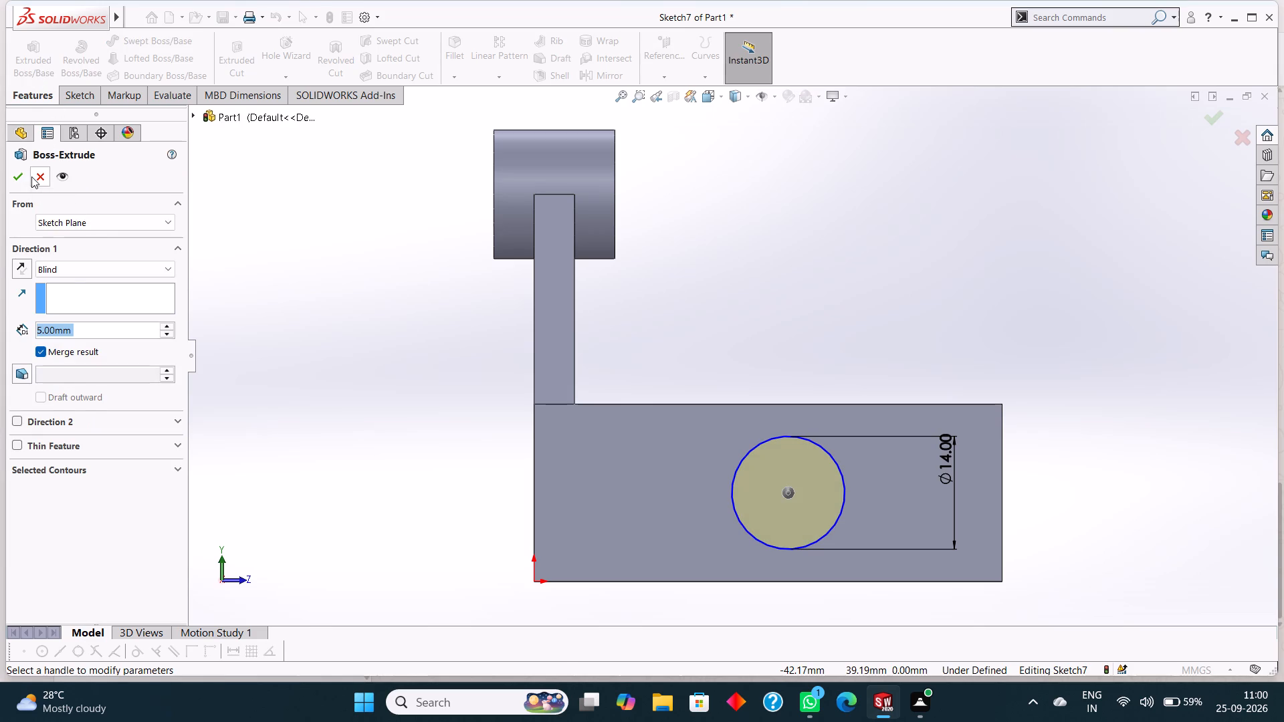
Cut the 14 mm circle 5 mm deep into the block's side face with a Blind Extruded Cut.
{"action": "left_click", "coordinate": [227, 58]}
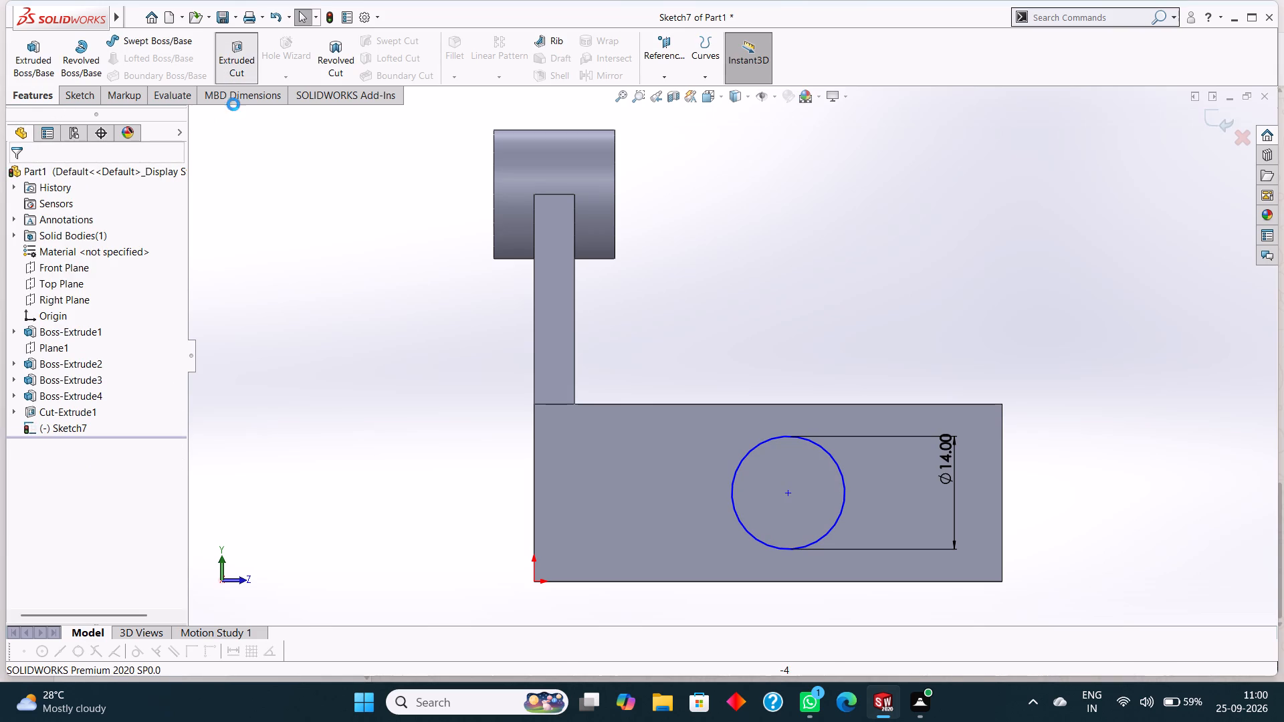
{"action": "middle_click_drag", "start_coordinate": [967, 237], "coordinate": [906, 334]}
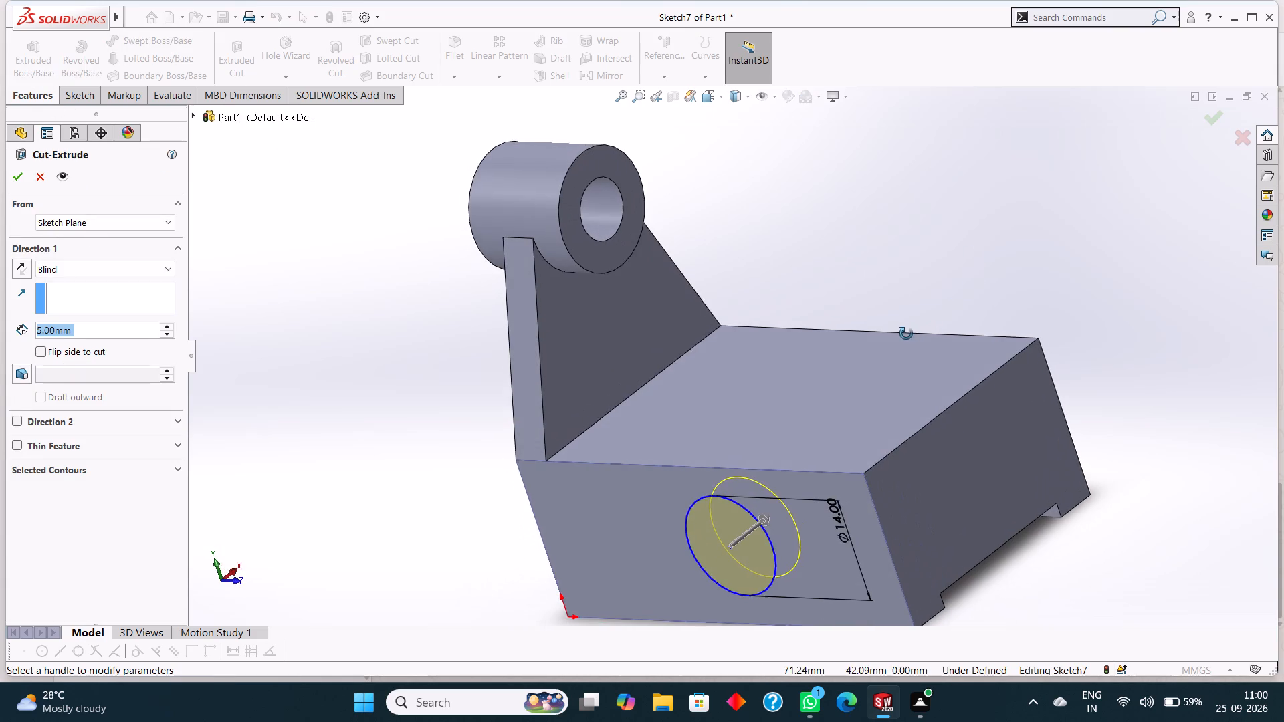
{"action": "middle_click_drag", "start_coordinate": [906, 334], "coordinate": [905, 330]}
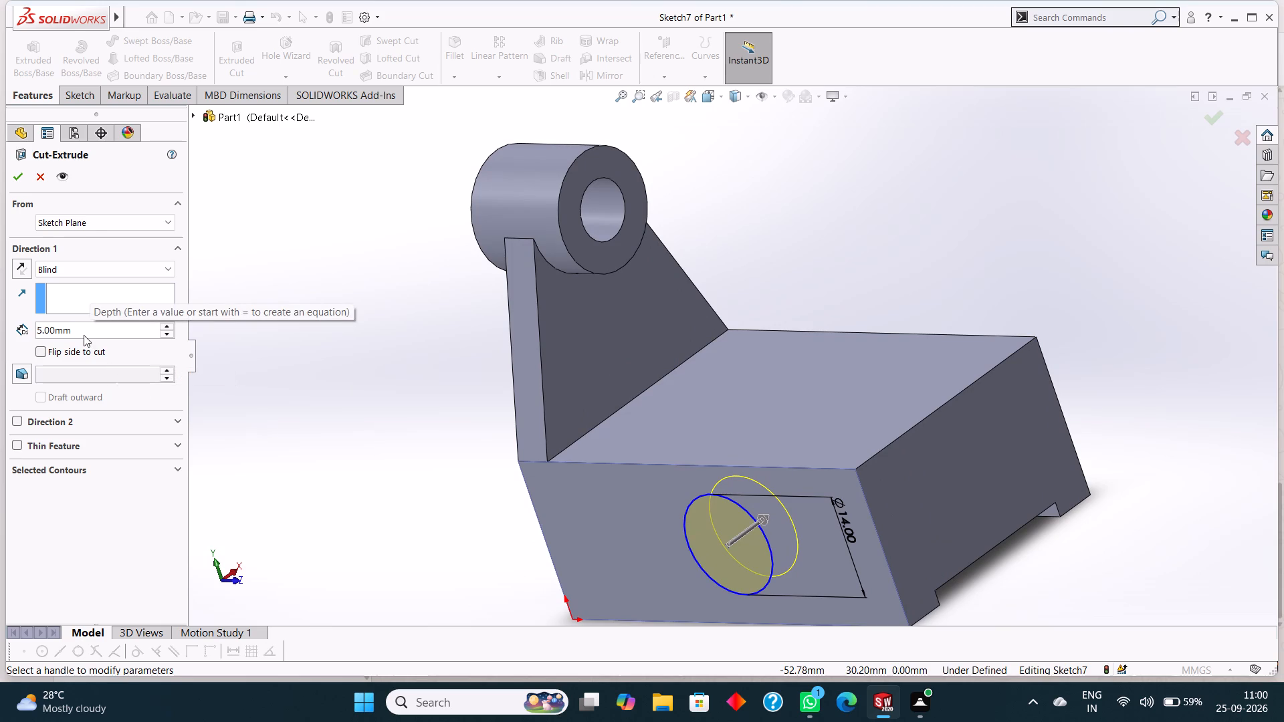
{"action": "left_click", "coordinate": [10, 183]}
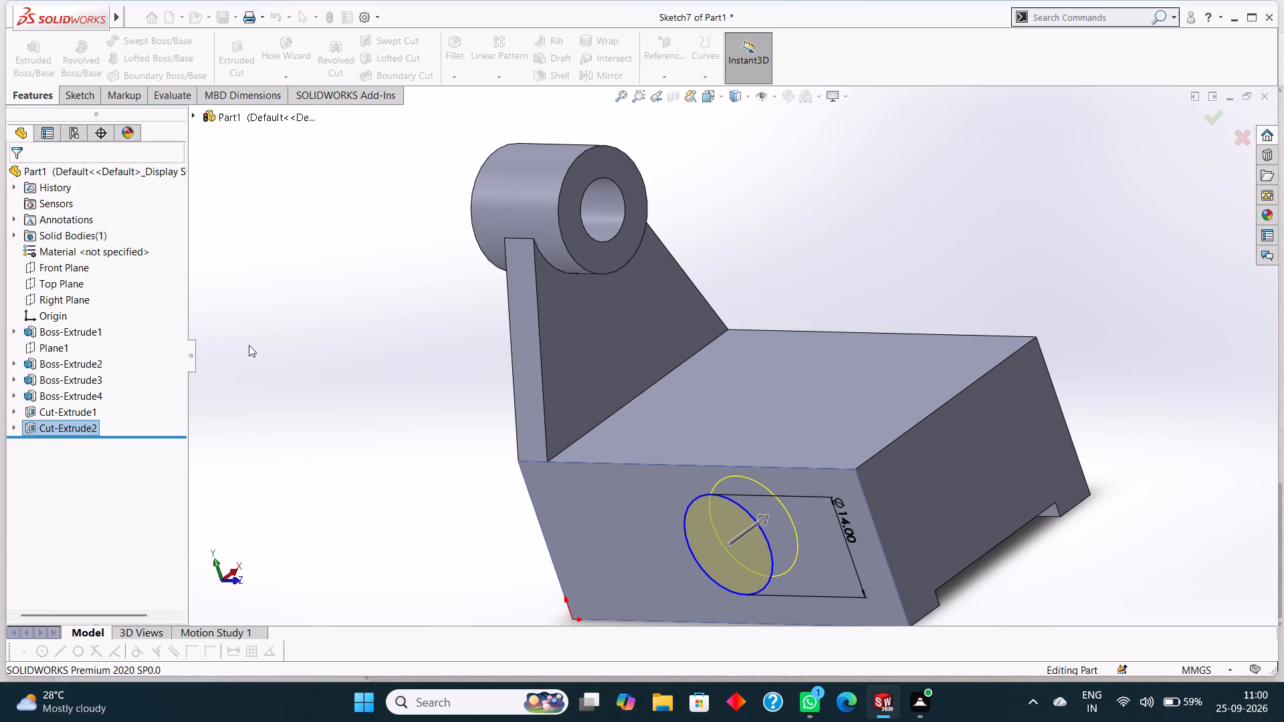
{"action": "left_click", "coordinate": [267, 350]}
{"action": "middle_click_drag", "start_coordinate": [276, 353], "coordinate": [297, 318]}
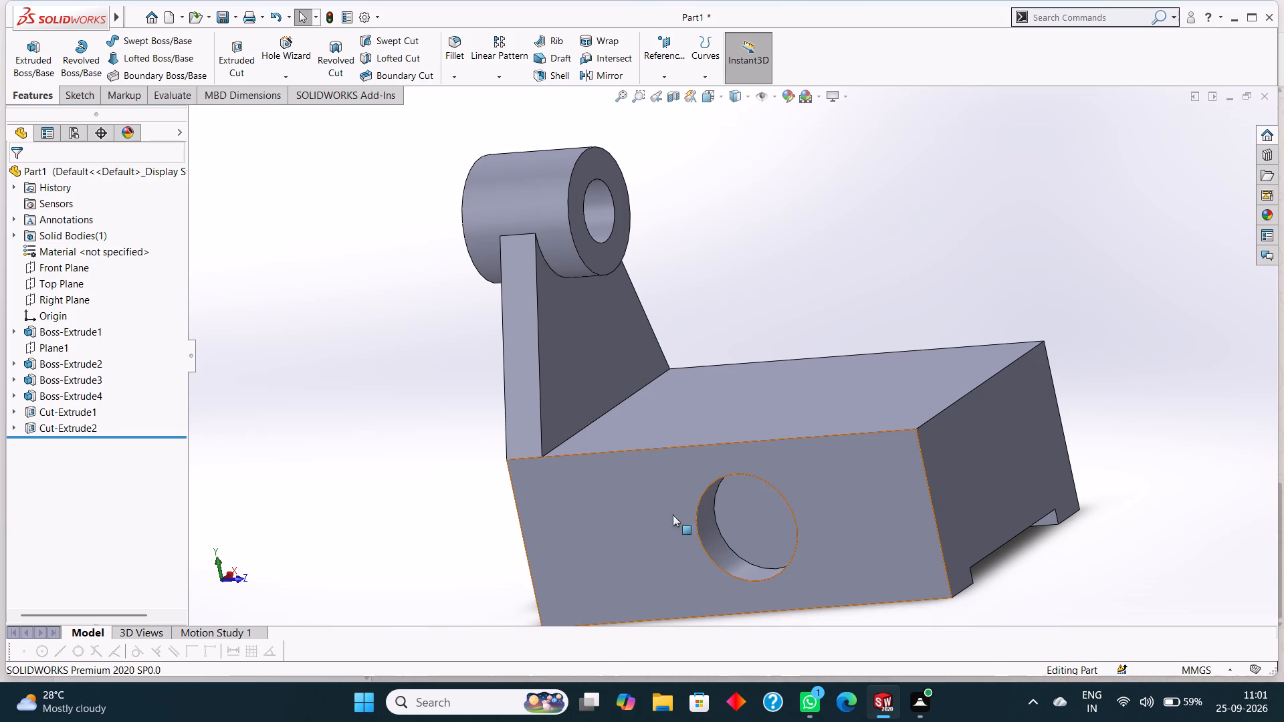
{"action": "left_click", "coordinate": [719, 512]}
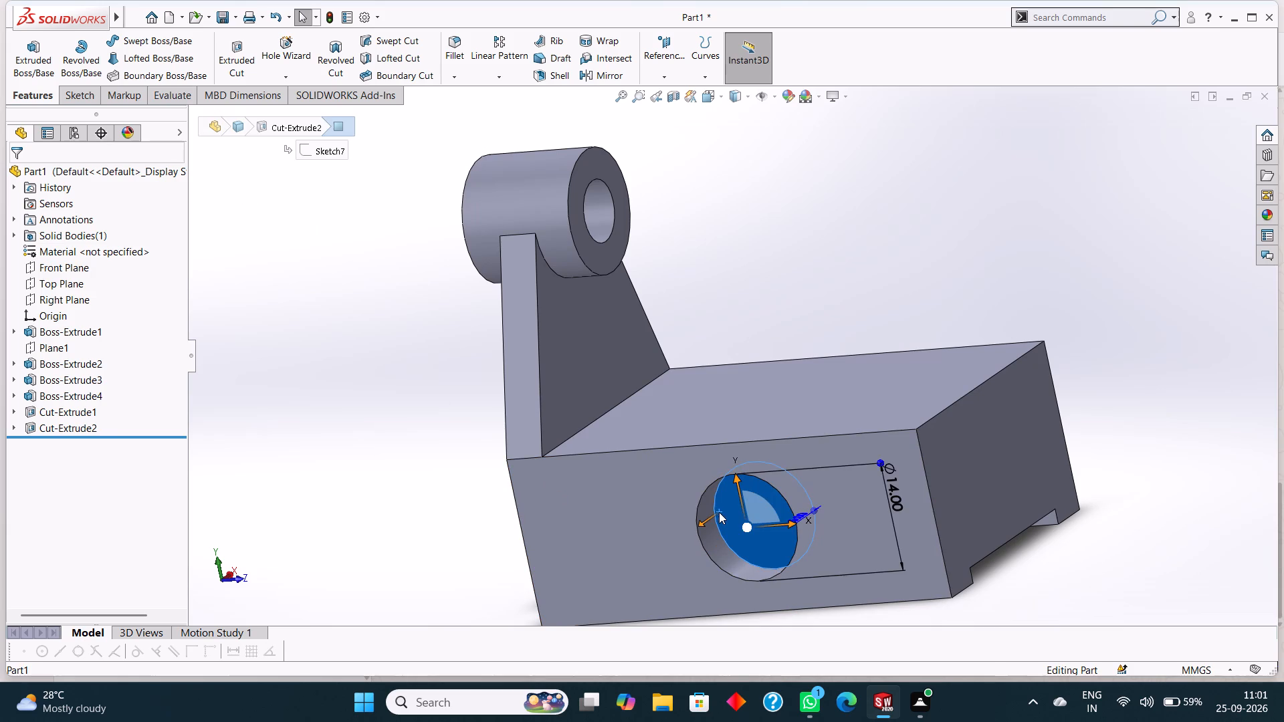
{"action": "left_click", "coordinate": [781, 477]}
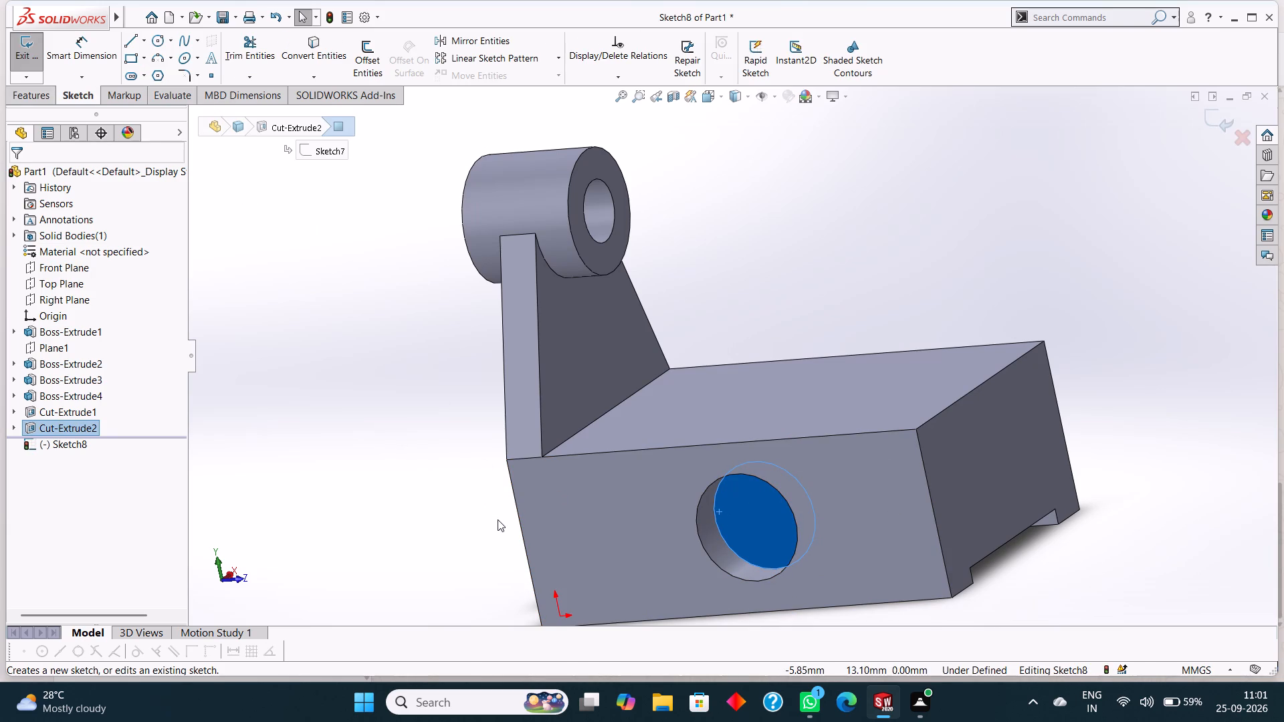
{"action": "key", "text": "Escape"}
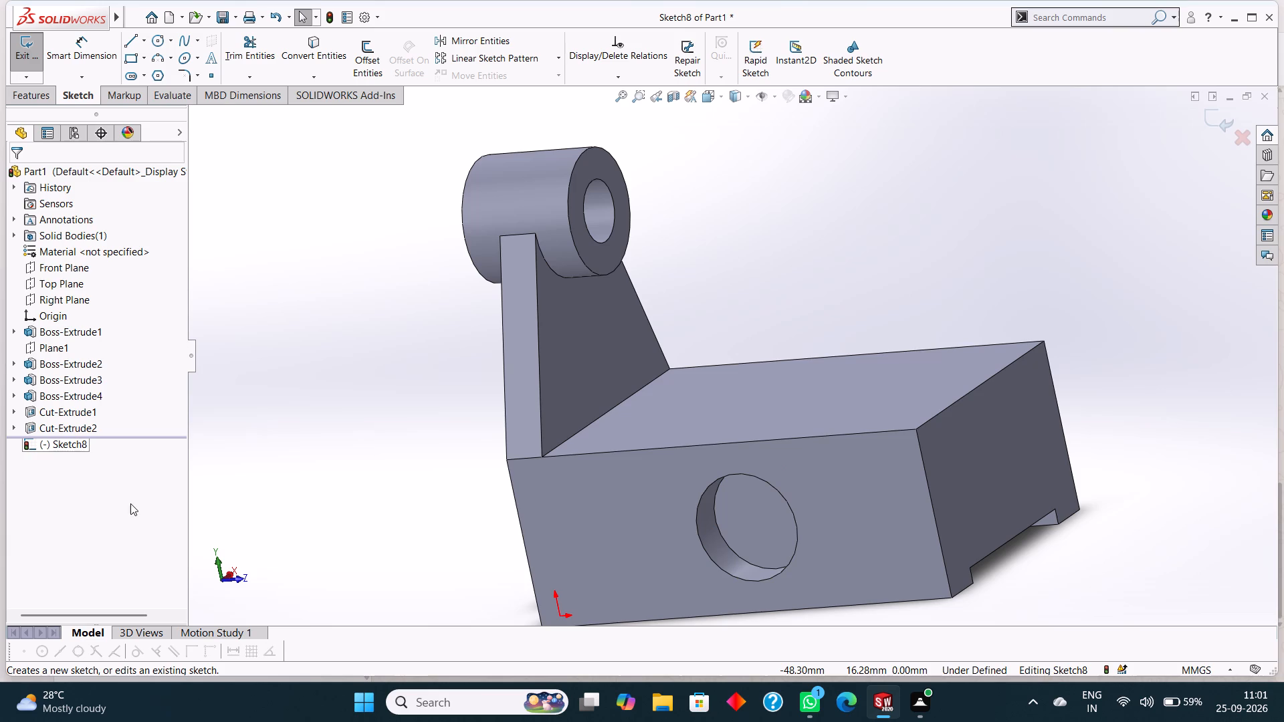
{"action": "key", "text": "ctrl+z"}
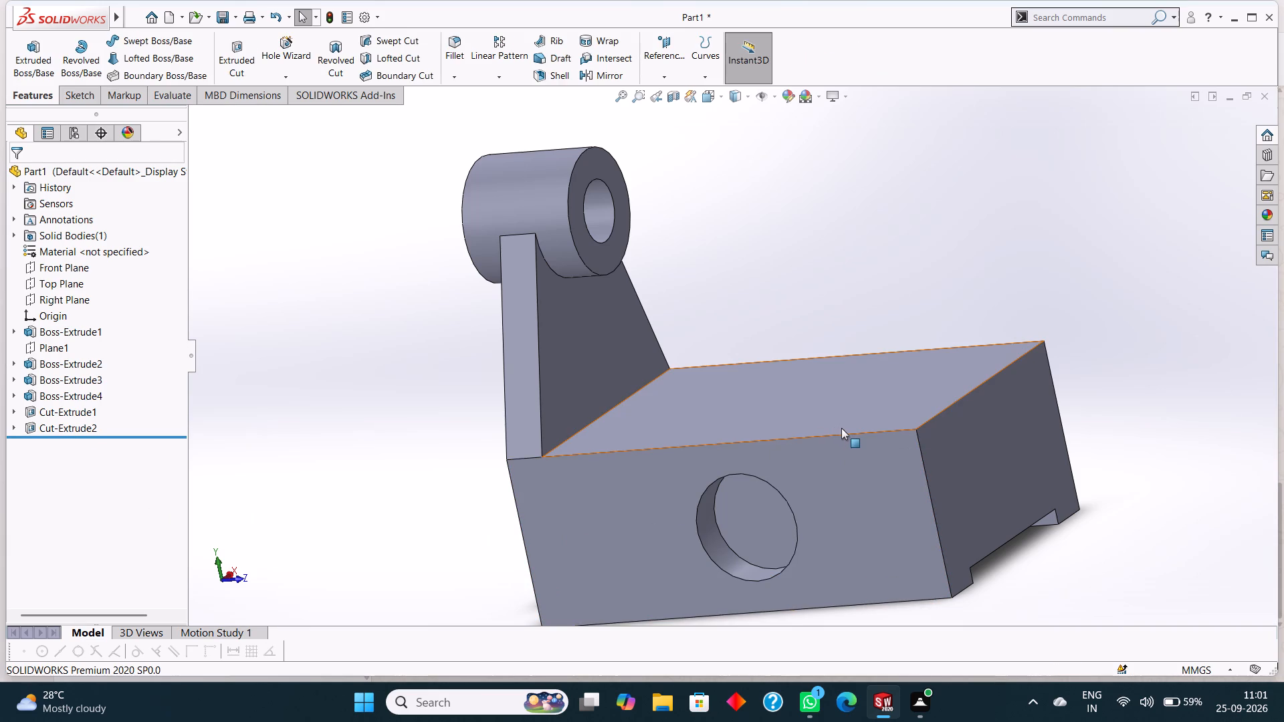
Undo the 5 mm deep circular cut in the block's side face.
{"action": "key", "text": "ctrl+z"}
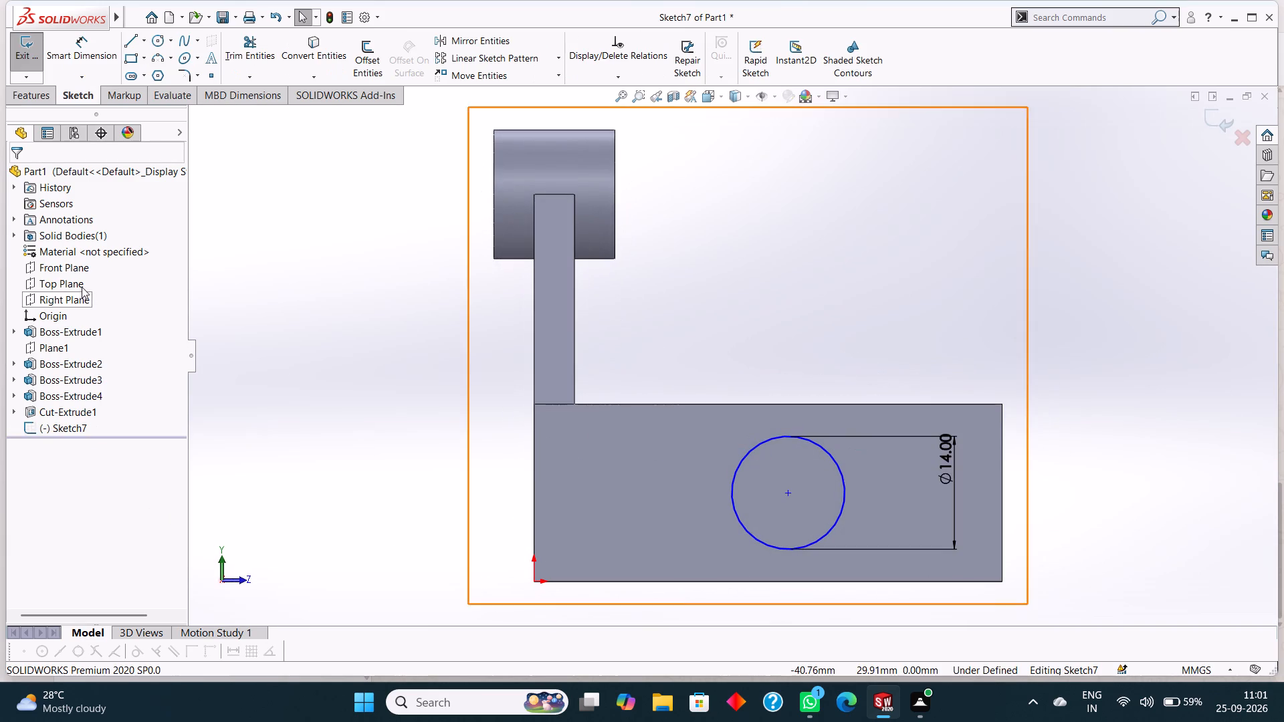
Cut the 14 mm circle 2 mm deep into the block's side face with a Blind Extruded Cut.
{"action": "left_click", "coordinate": [29, 98]}
{"action": "left_click", "coordinate": [226, 49]}
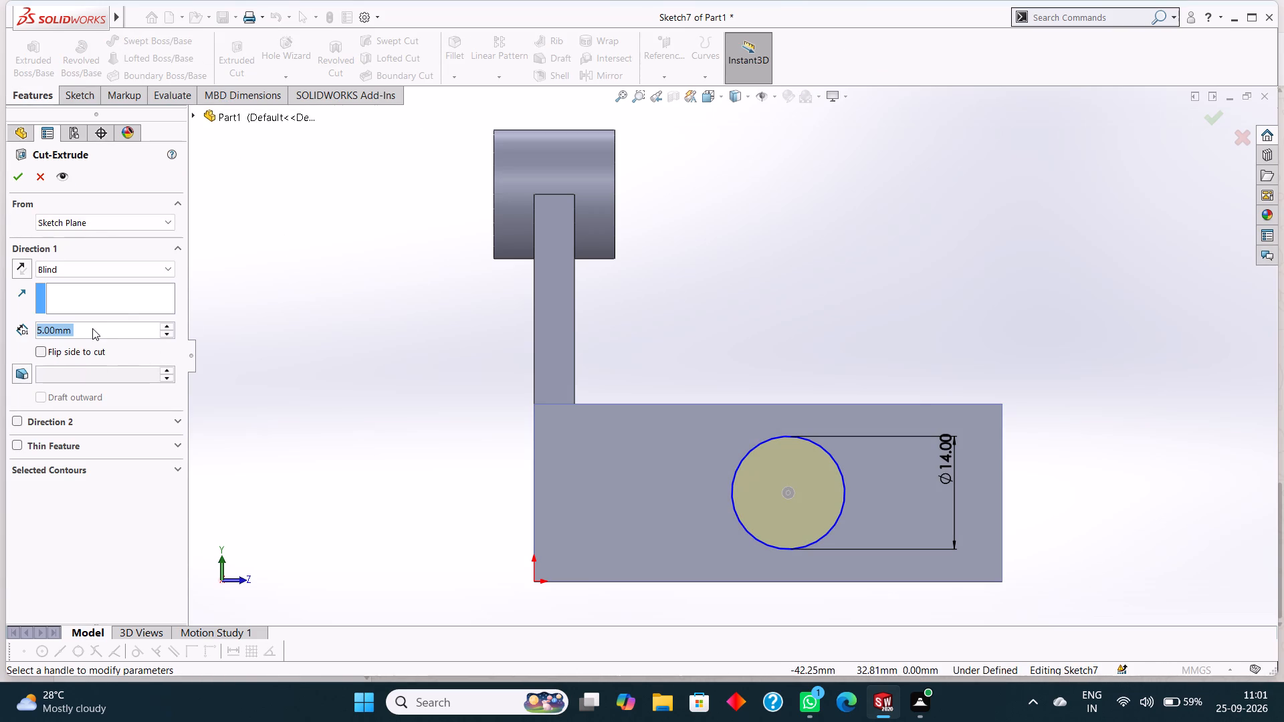
{"action": "key", "text": "2"}
{"action": "key", "text": "Return"}
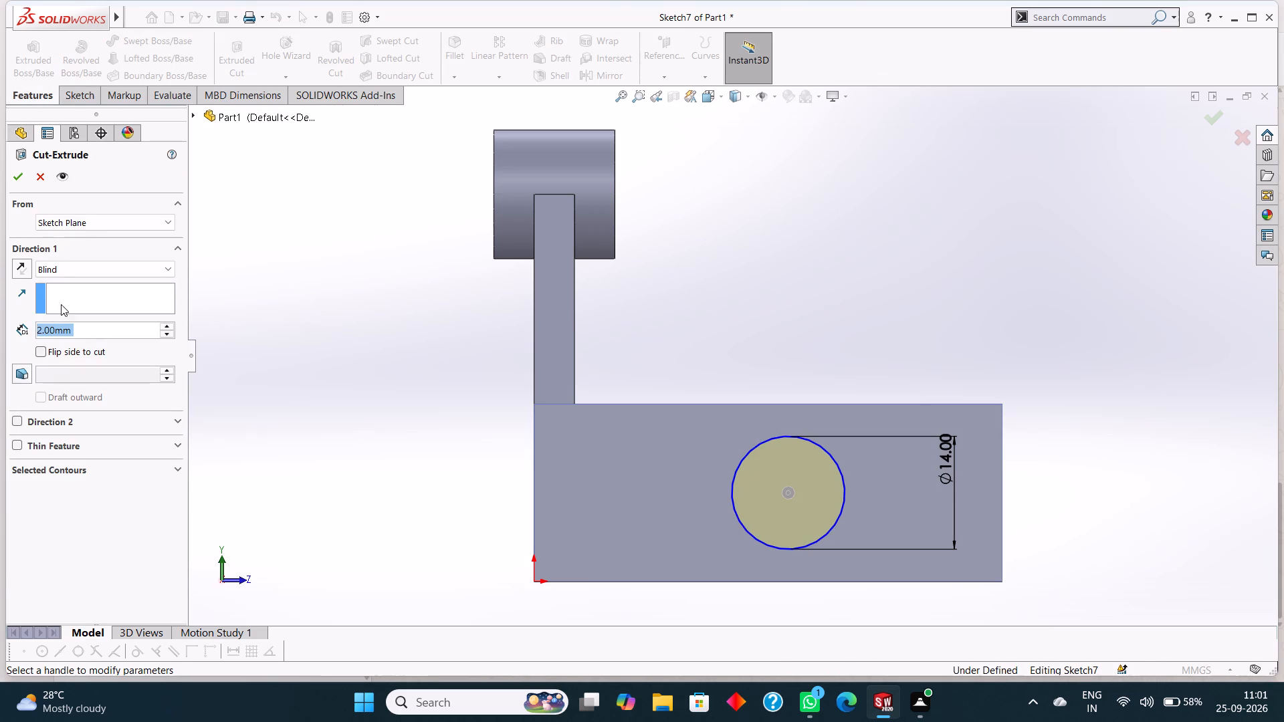
{"action": "left_click", "coordinate": [18, 184]}
{"action": "left_click", "coordinate": [885, 267]}
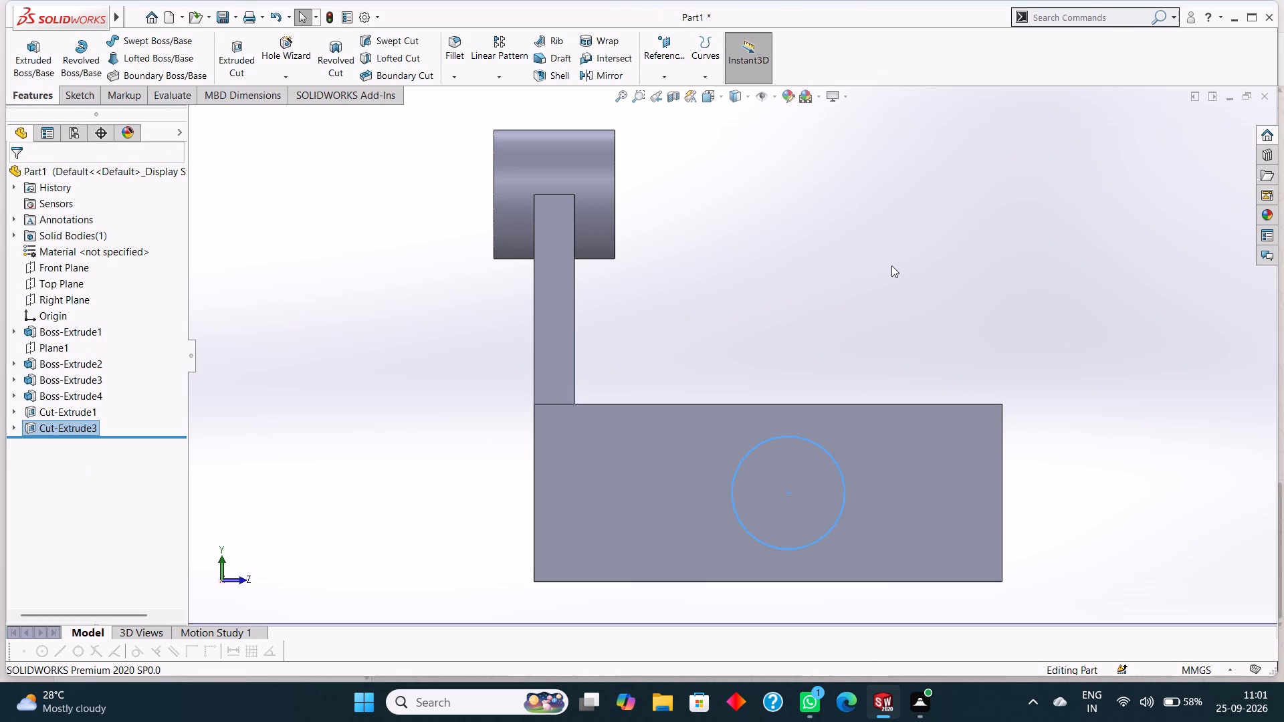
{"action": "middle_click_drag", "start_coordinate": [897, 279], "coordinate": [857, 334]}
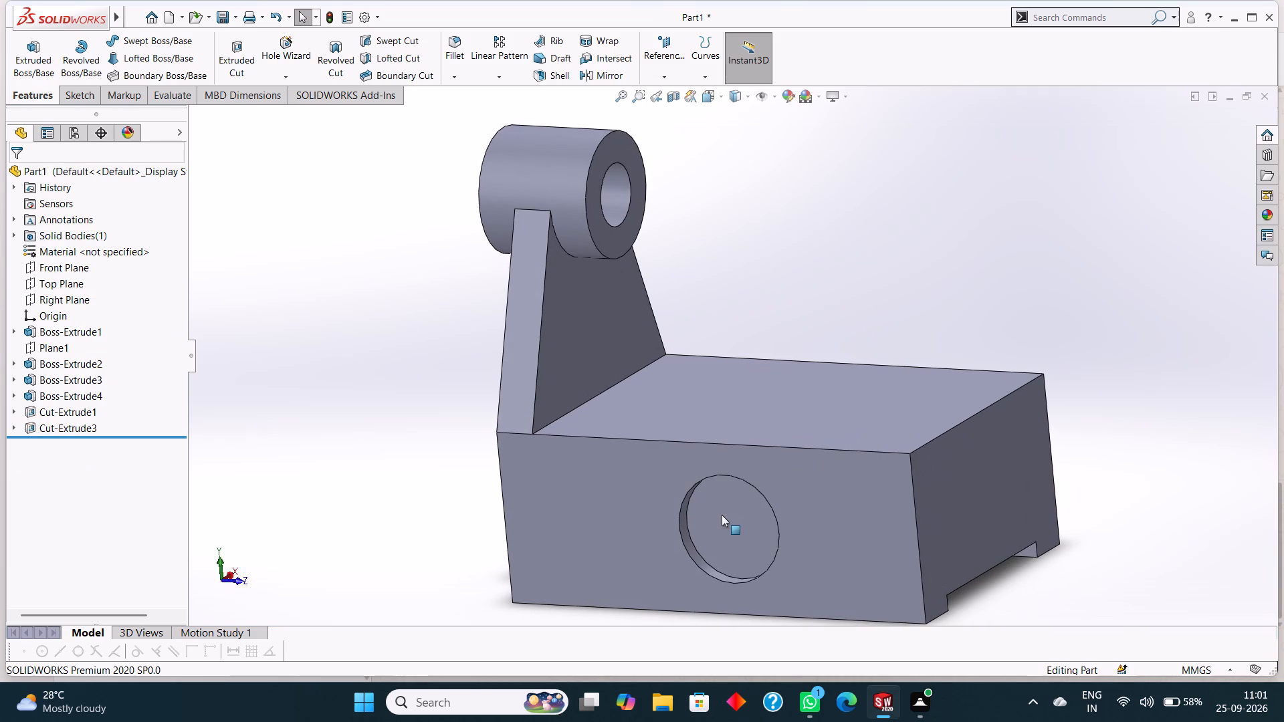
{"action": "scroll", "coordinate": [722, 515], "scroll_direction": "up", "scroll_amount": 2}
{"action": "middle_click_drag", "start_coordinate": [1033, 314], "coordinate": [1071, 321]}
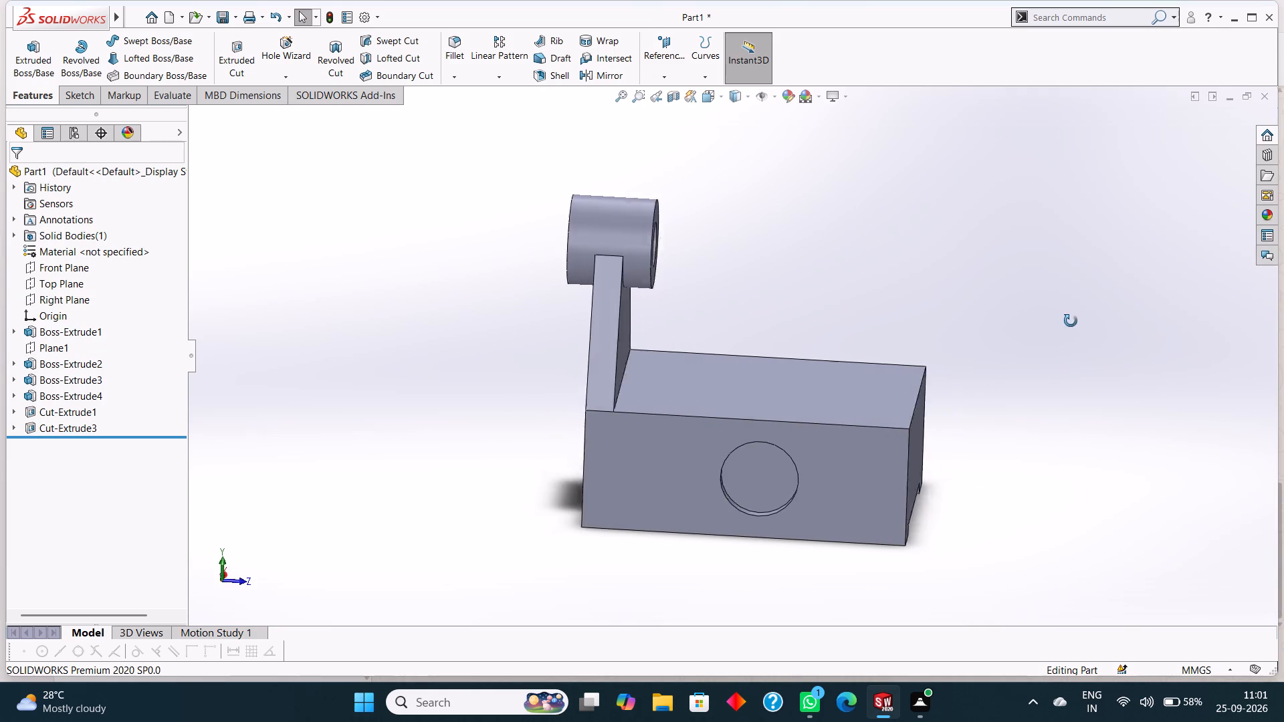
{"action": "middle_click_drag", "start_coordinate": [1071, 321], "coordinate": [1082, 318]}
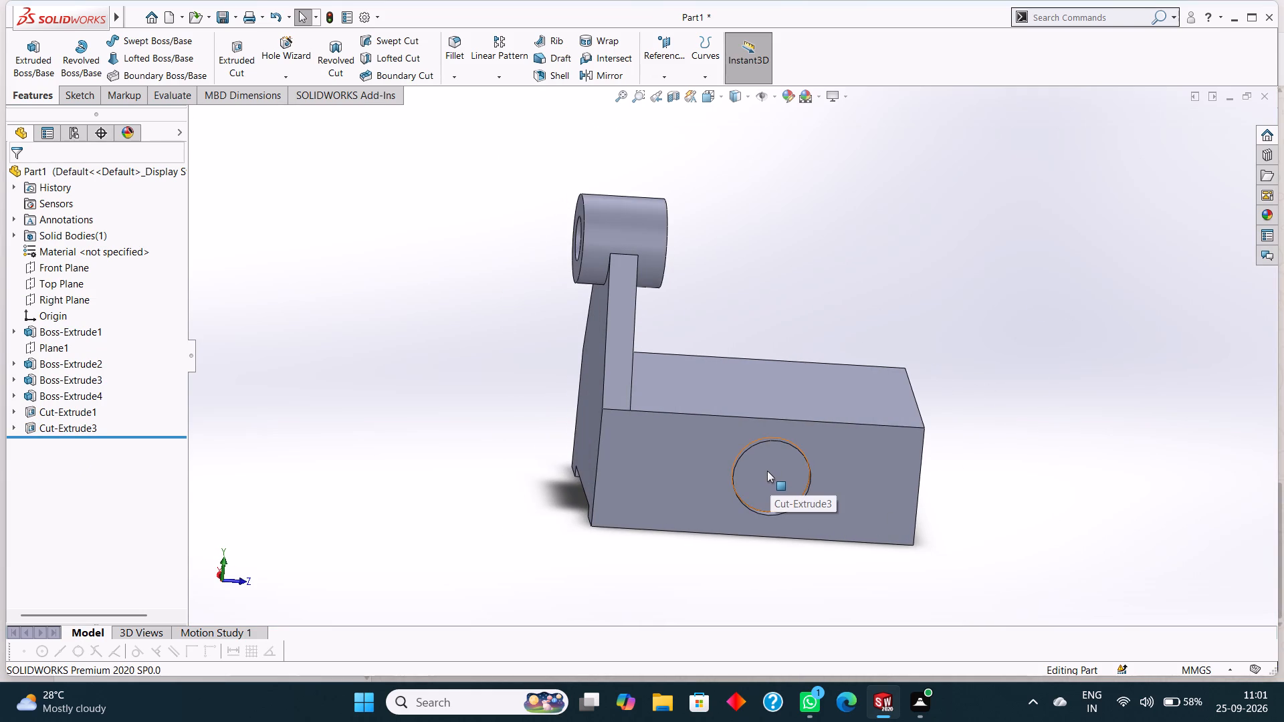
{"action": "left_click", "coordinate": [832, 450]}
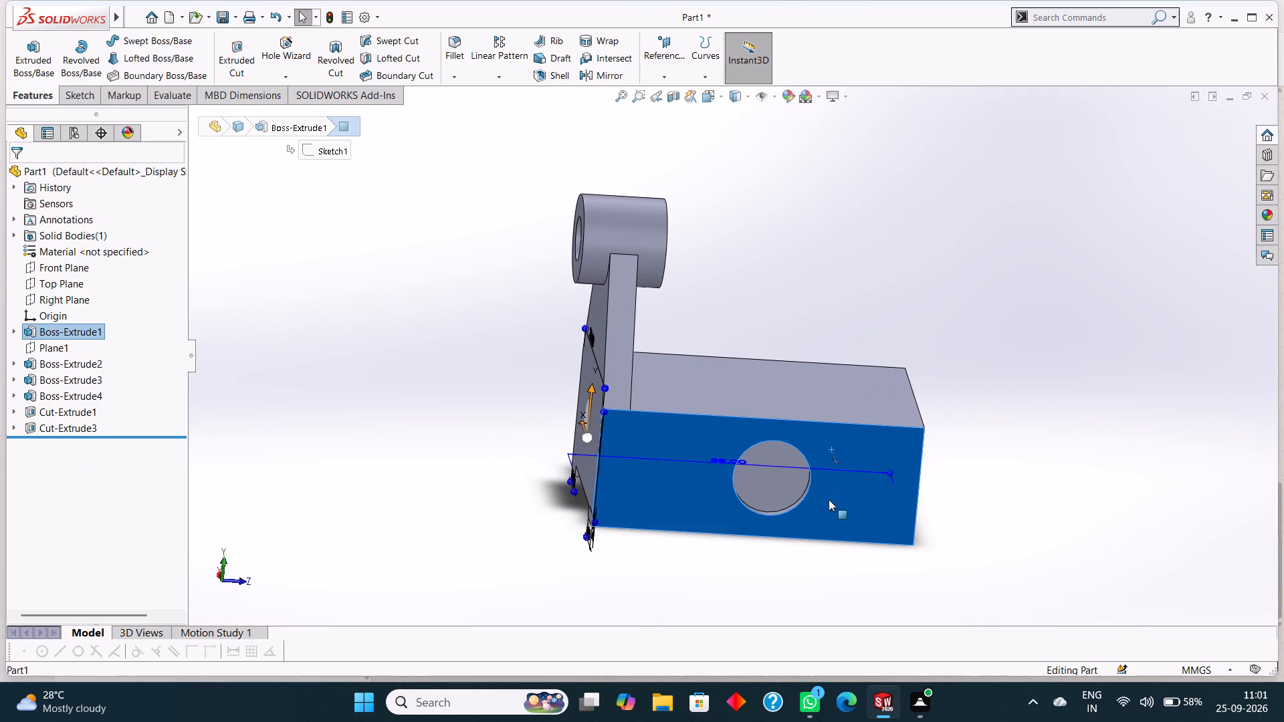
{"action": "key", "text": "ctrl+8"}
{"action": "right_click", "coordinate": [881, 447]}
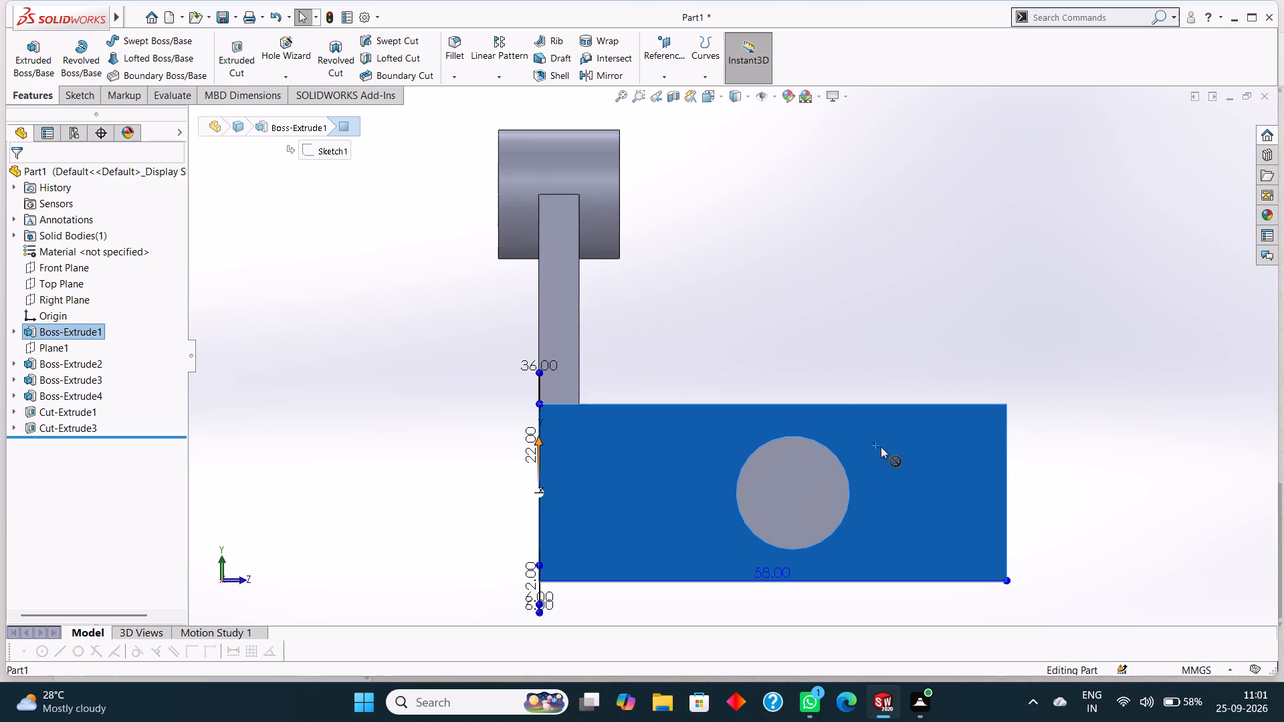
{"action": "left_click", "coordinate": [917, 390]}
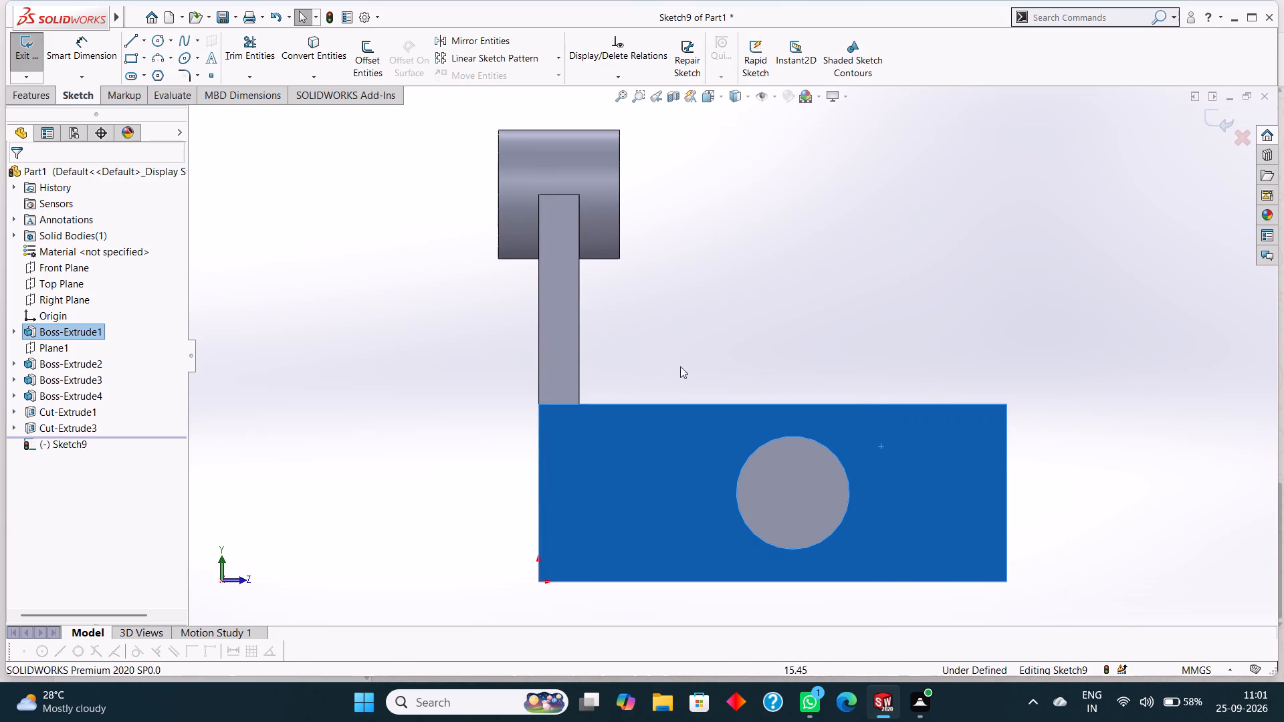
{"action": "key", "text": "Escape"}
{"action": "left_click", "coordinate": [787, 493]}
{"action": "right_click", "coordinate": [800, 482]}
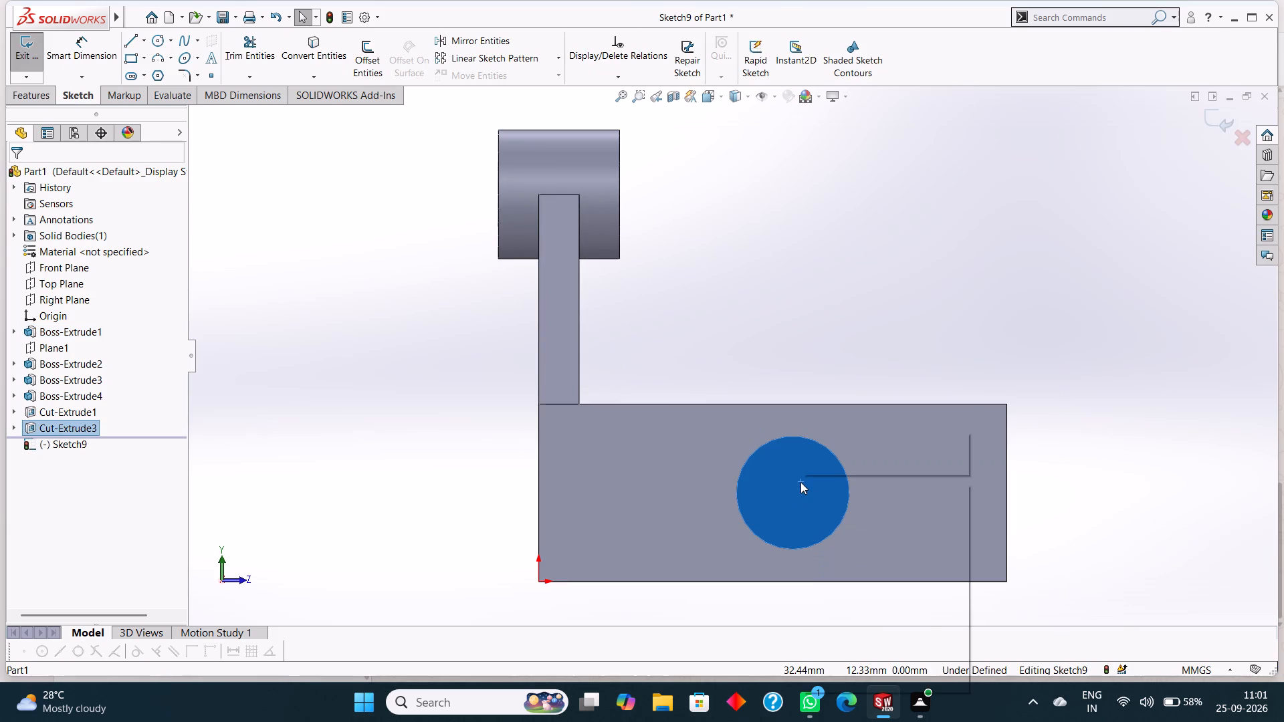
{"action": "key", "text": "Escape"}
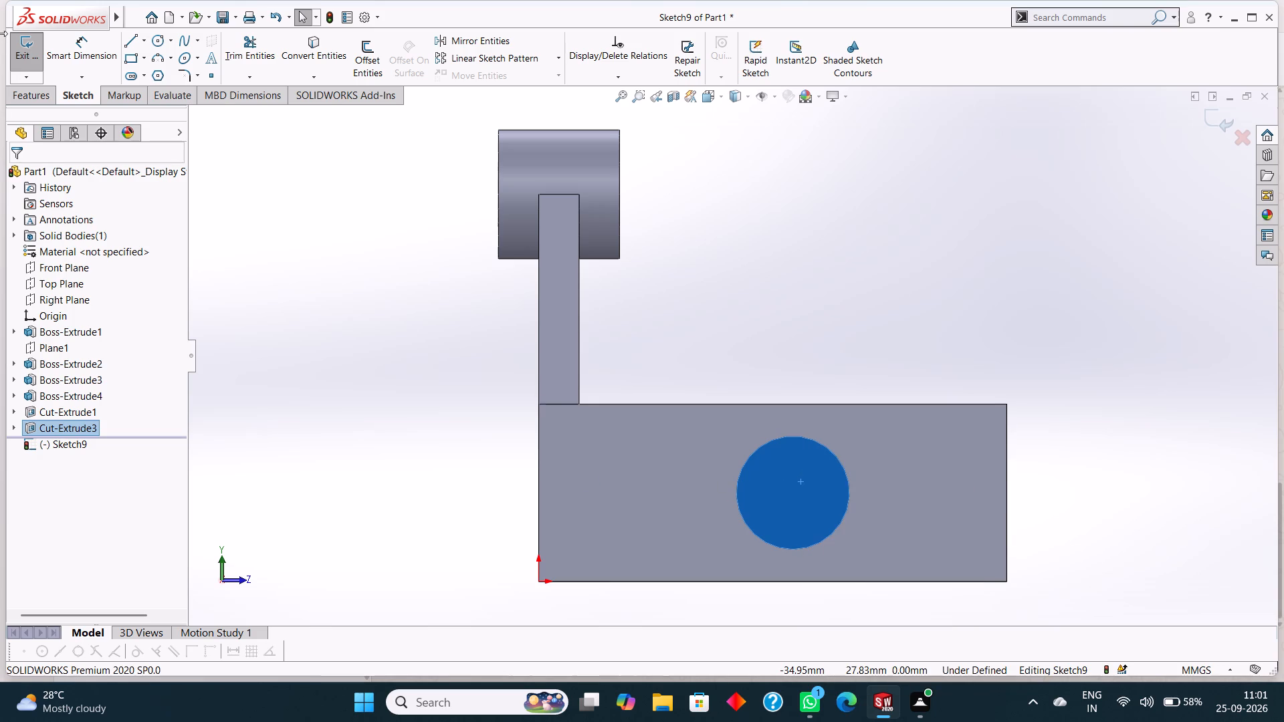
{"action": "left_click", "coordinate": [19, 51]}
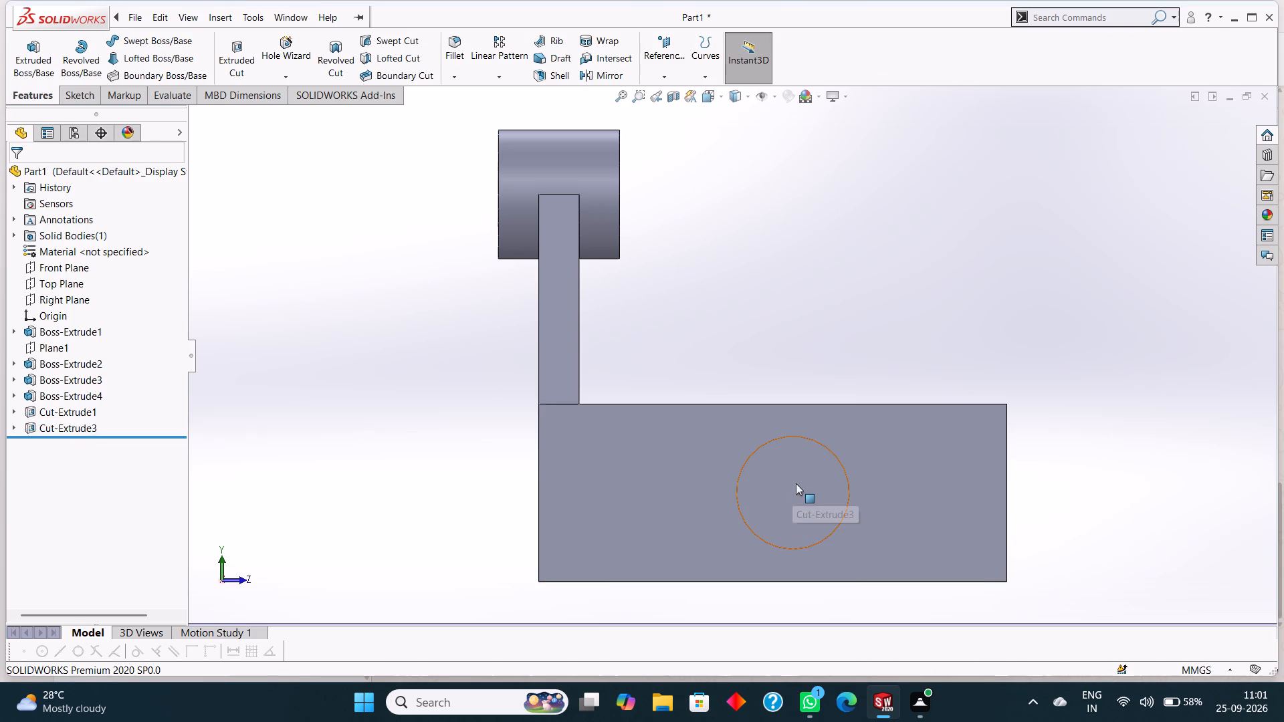
On the floor of the 14 mm circular recess, sketch a circle of 10 mm radius concentric with the recess.
{"action": "left_click", "coordinate": [796, 483]}
{"action": "right_click", "coordinate": [796, 483]}
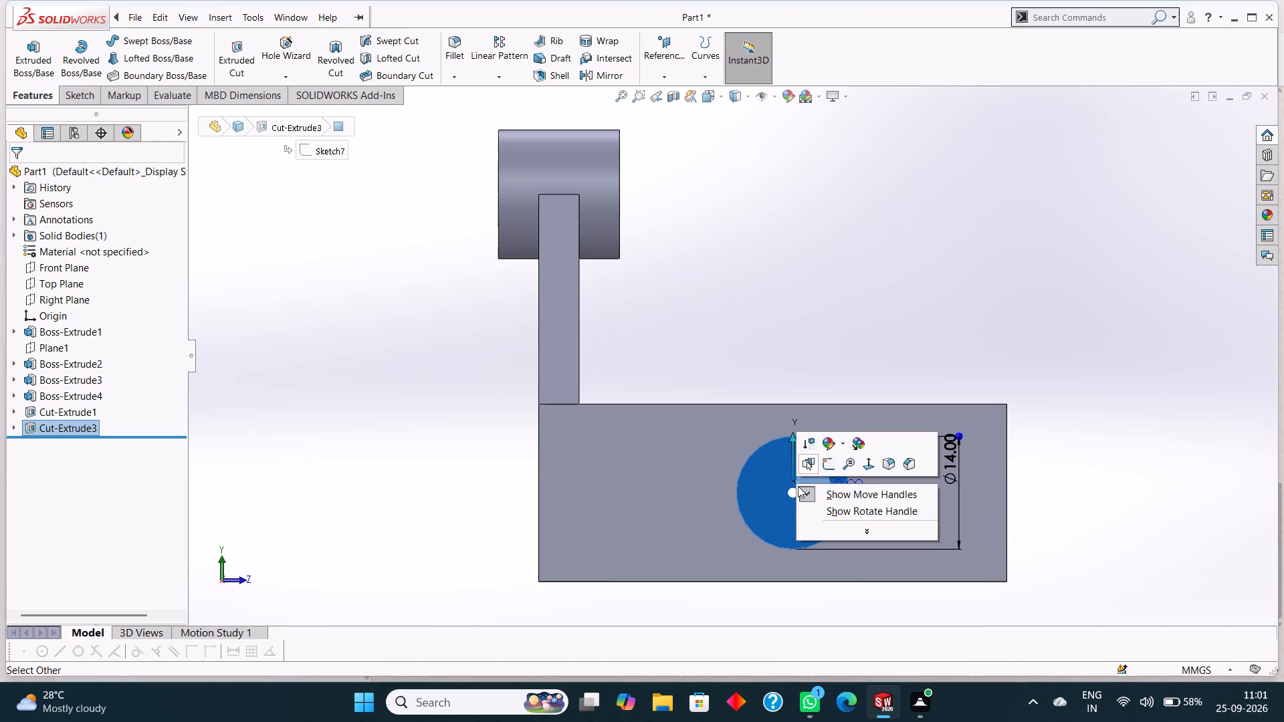
{"action": "left_click", "coordinate": [829, 467]}
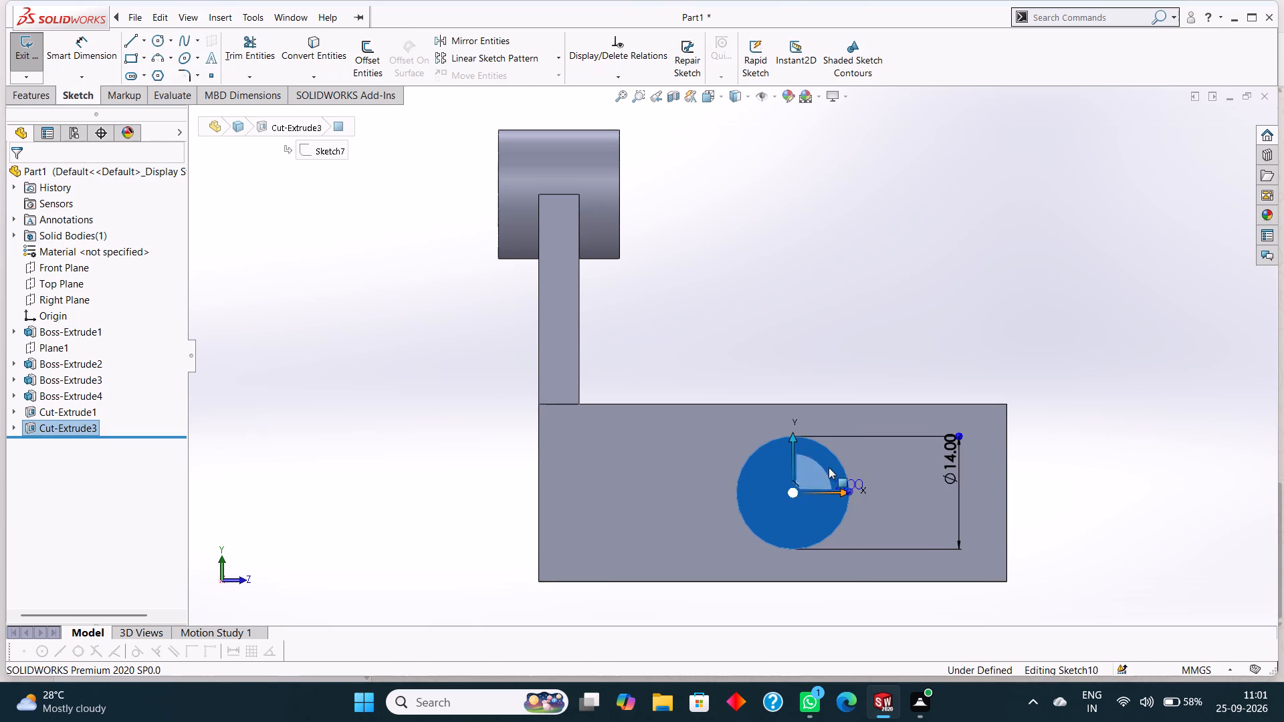
{"action": "key", "text": "Escape"}
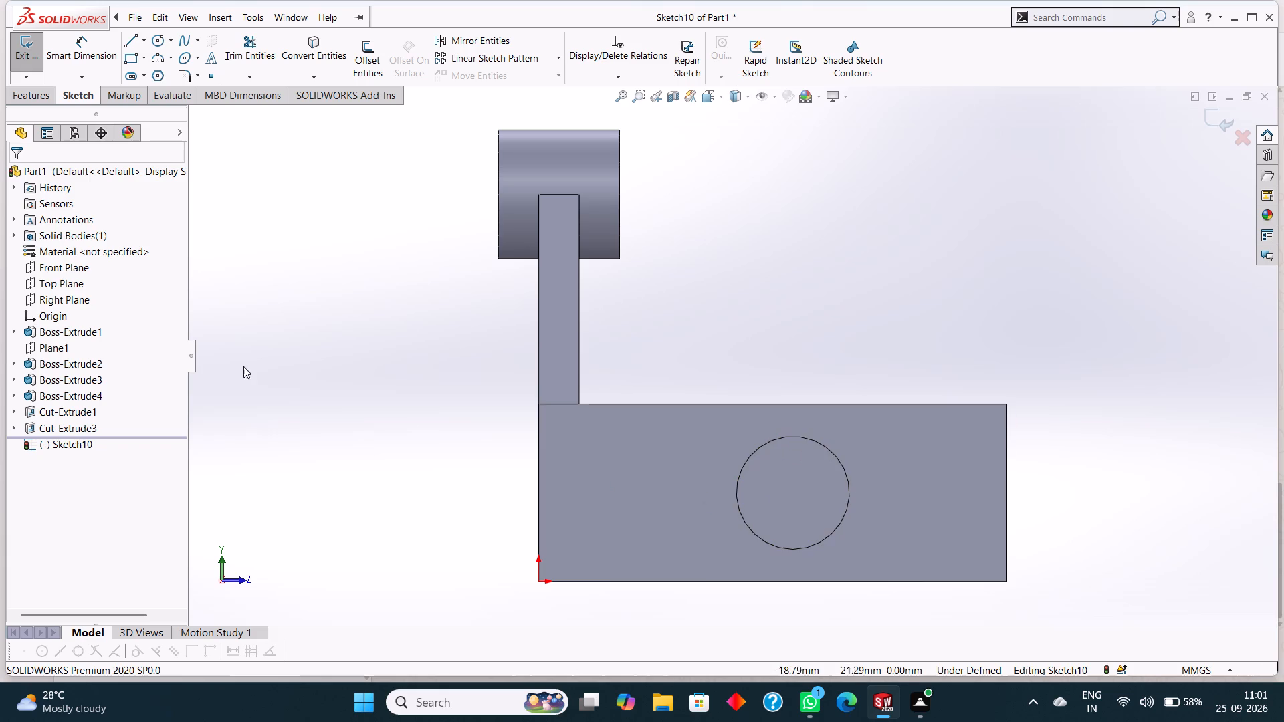
{"action": "left_click", "coordinate": [156, 41]}
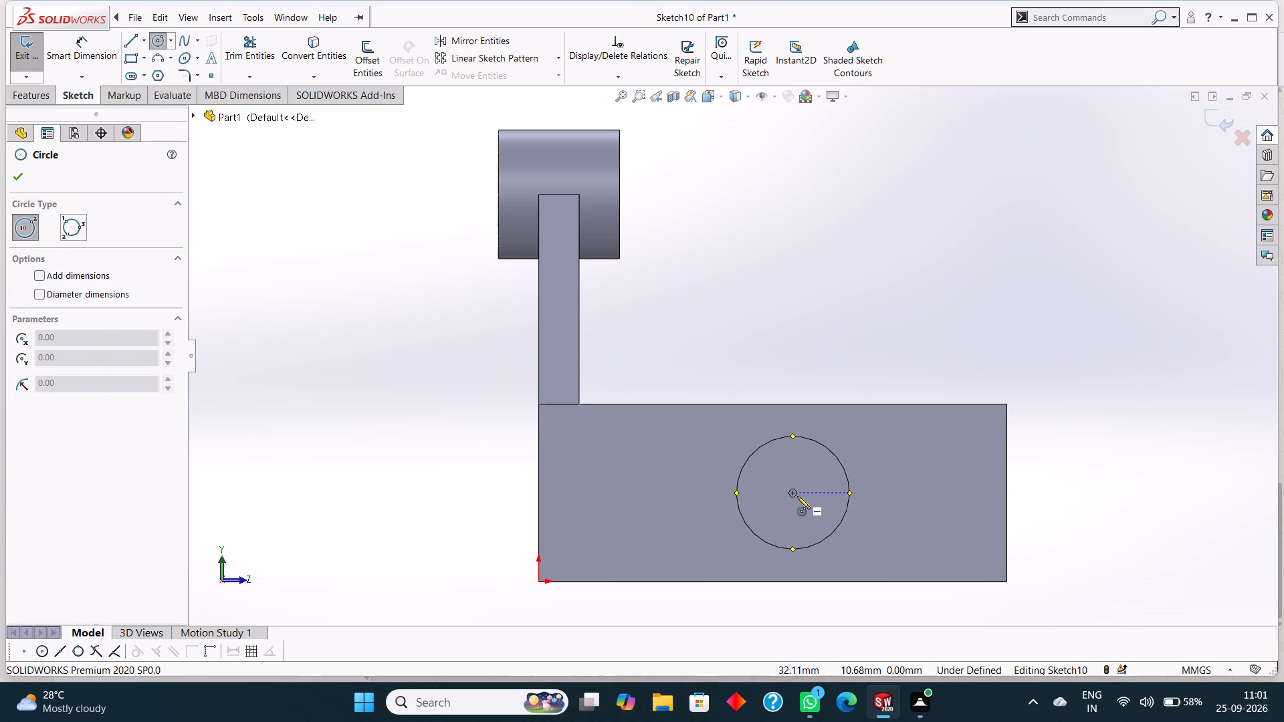
{"action": "left_click", "coordinate": [792, 492]}
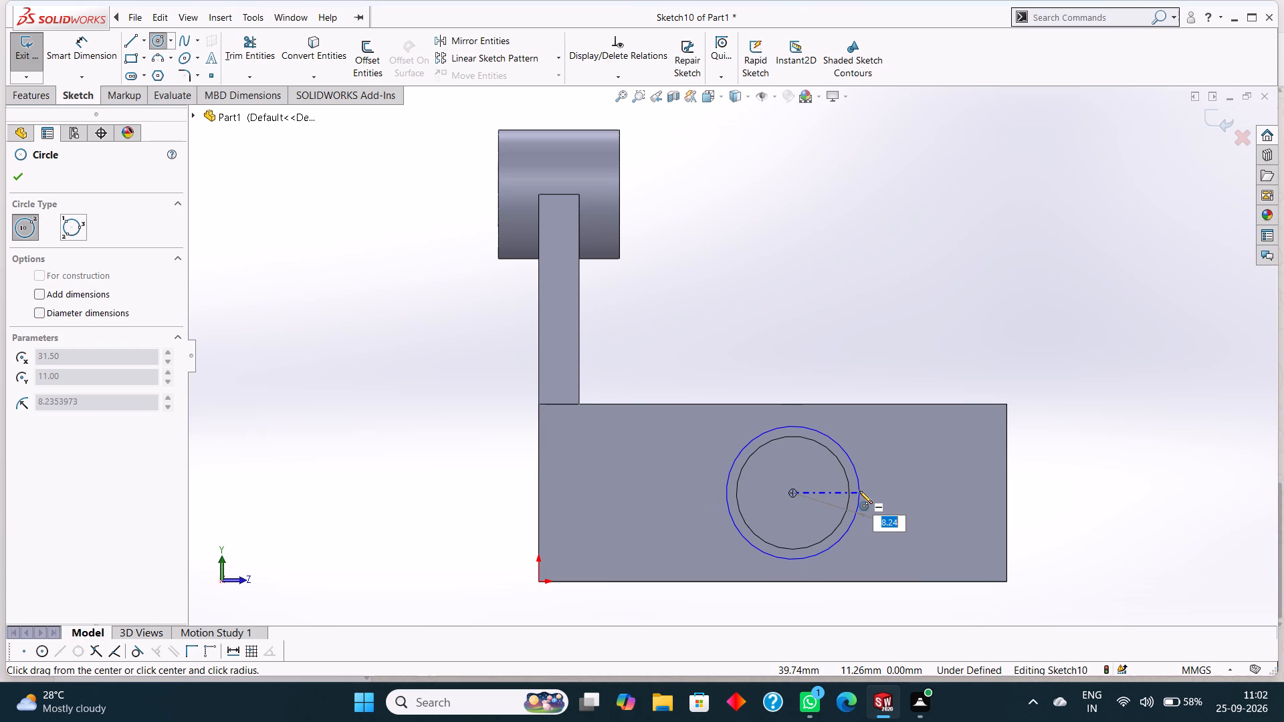
{"action": "type", "text": "10"}
{"action": "key", "text": "Return"}
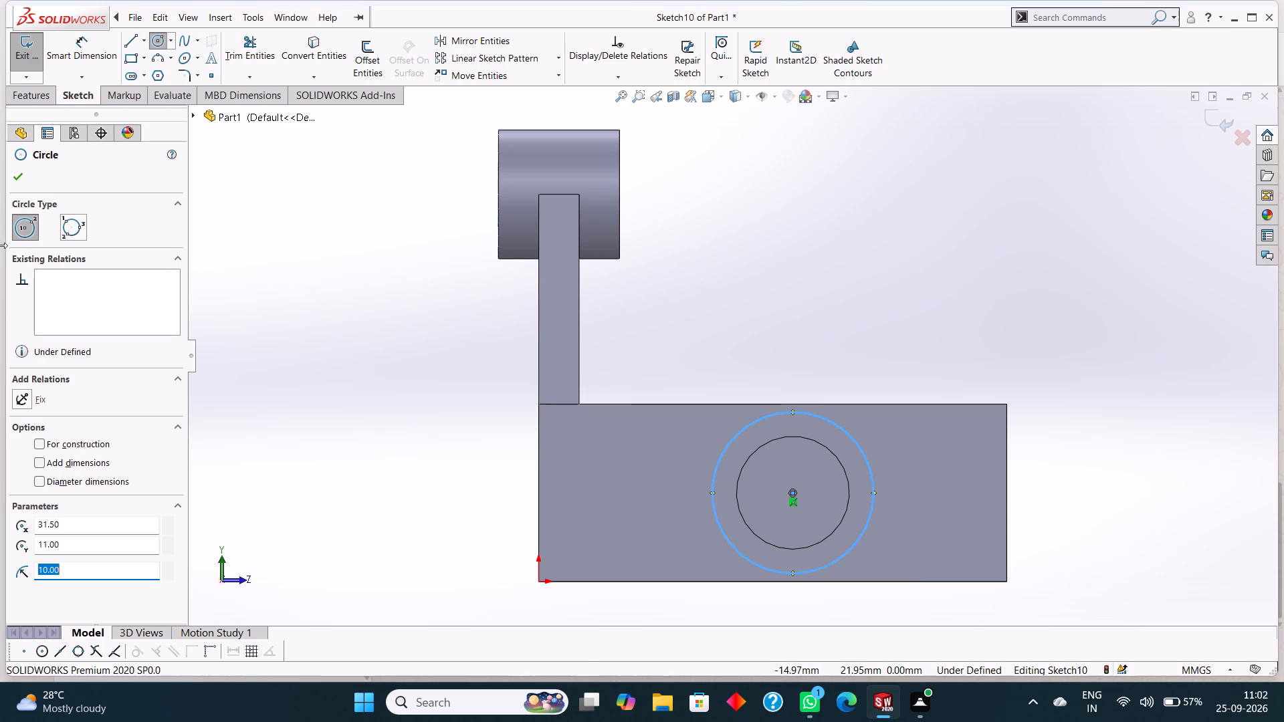
{"action": "left_click", "coordinate": [20, 171]}
Cut the 10 mm radius circle from the recess floor through the block with a Through All Extruded Cut.
{"action": "left_click", "coordinate": [25, 99]}
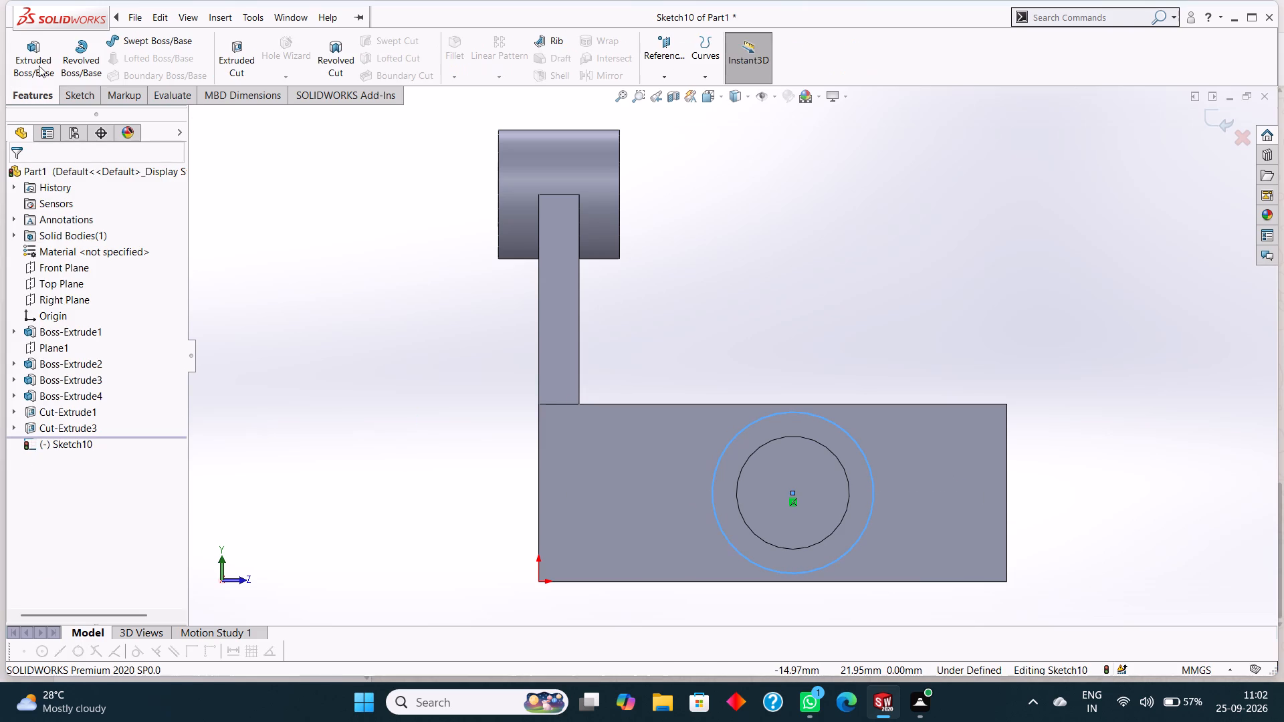
{"action": "left_click", "coordinate": [229, 45]}
{"action": "middle_click_drag", "start_coordinate": [903, 220], "coordinate": [868, 287]}
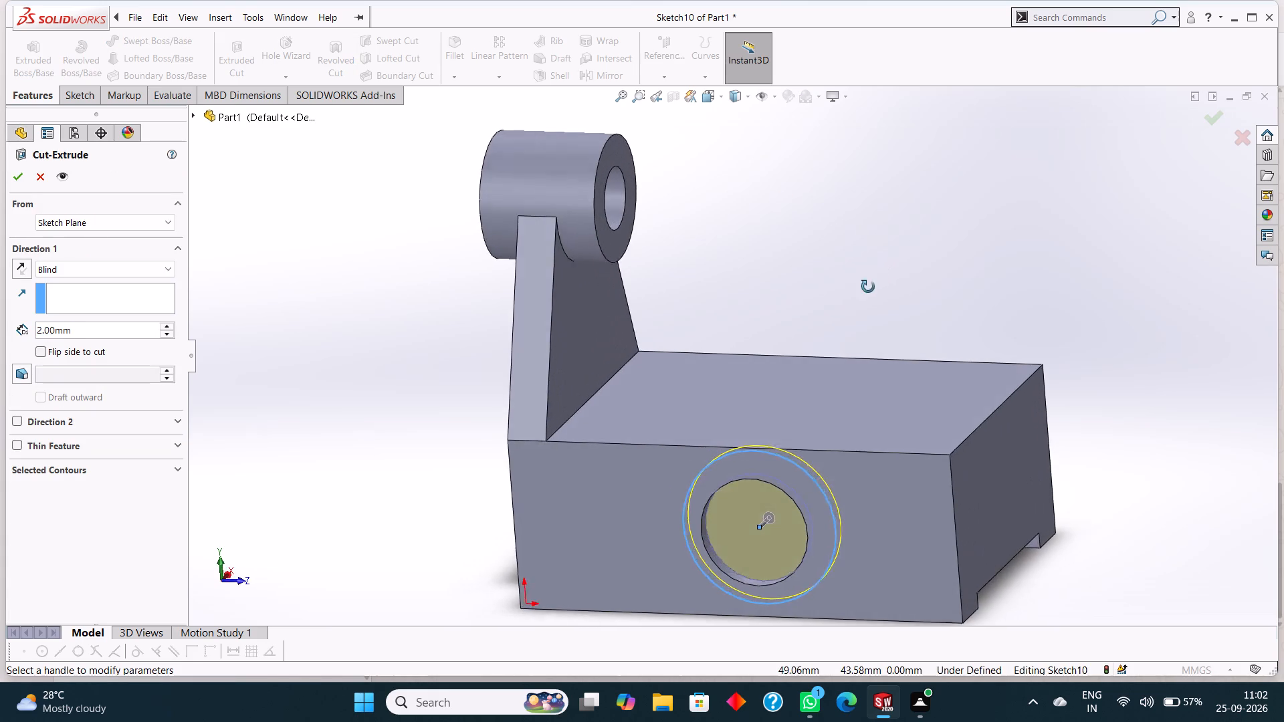
{"action": "middle_click_drag", "start_coordinate": [868, 287], "coordinate": [868, 265]}
{"action": "scroll", "coordinate": [859, 291], "scroll_direction": "down", "scroll_amount": 1}
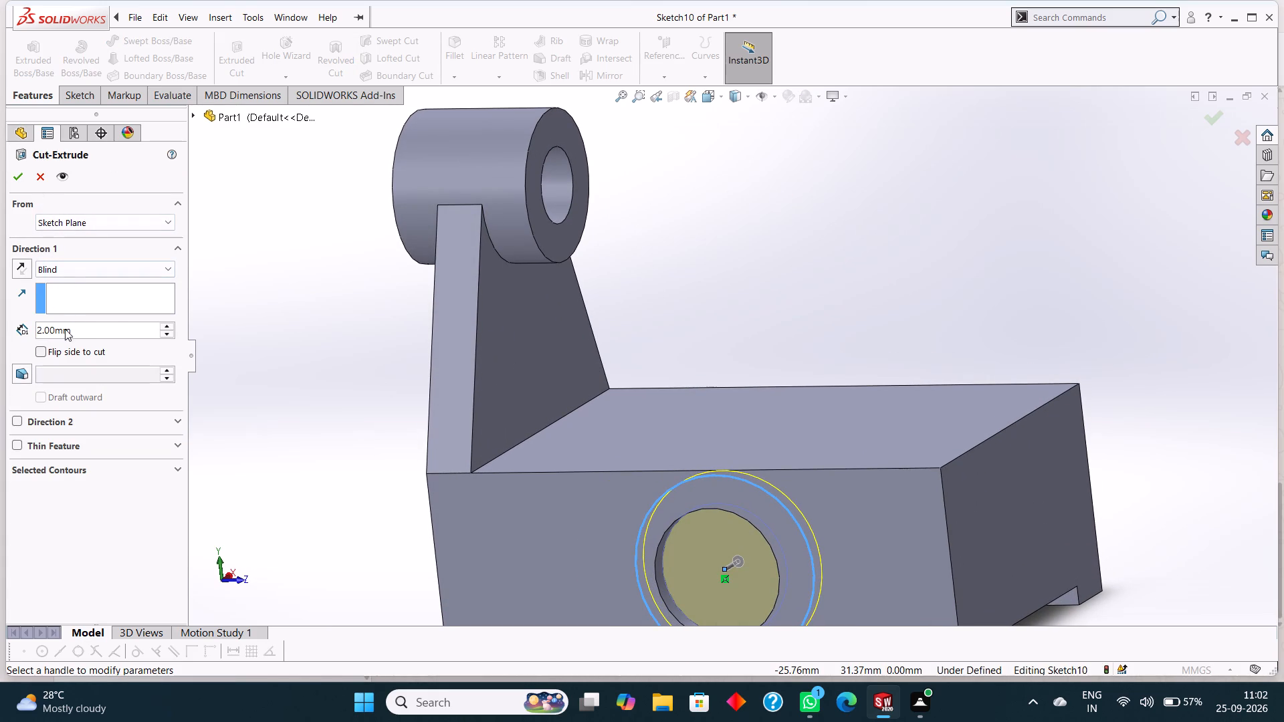
{"action": "left_click", "coordinate": [70, 271]}
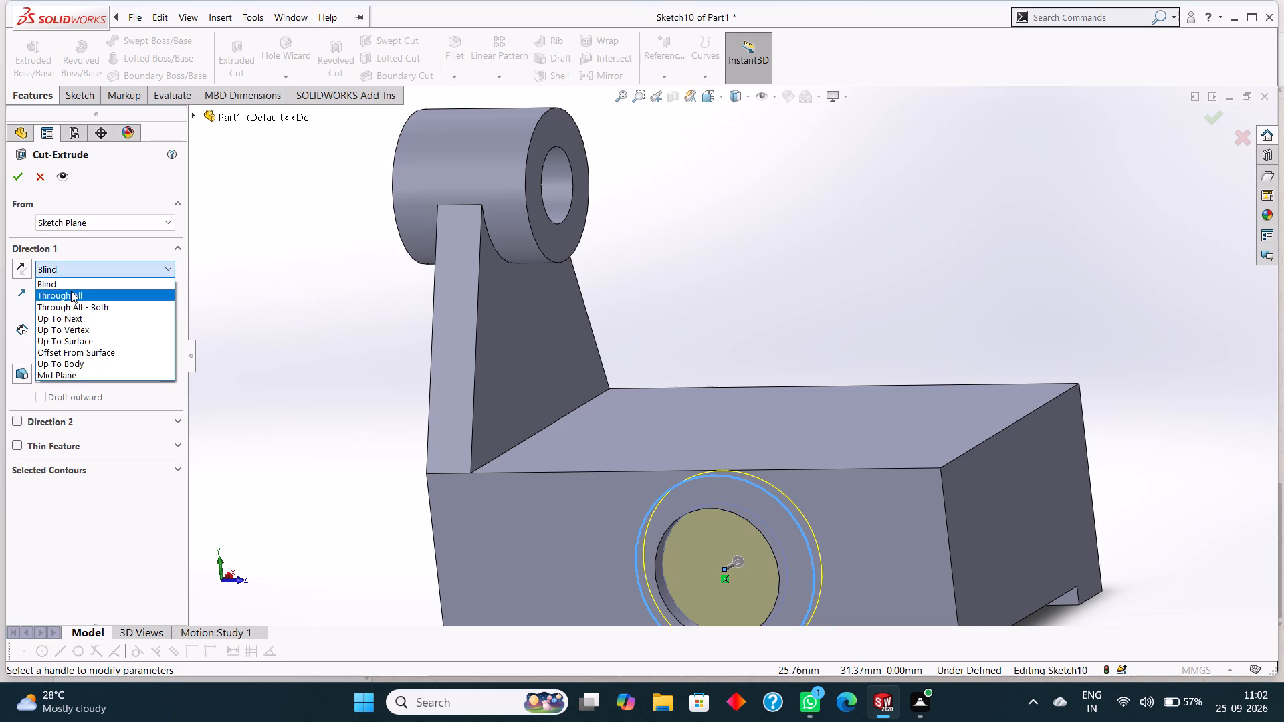
{"action": "left_click", "coordinate": [71, 291]}
{"action": "left_click", "coordinate": [18, 180]}
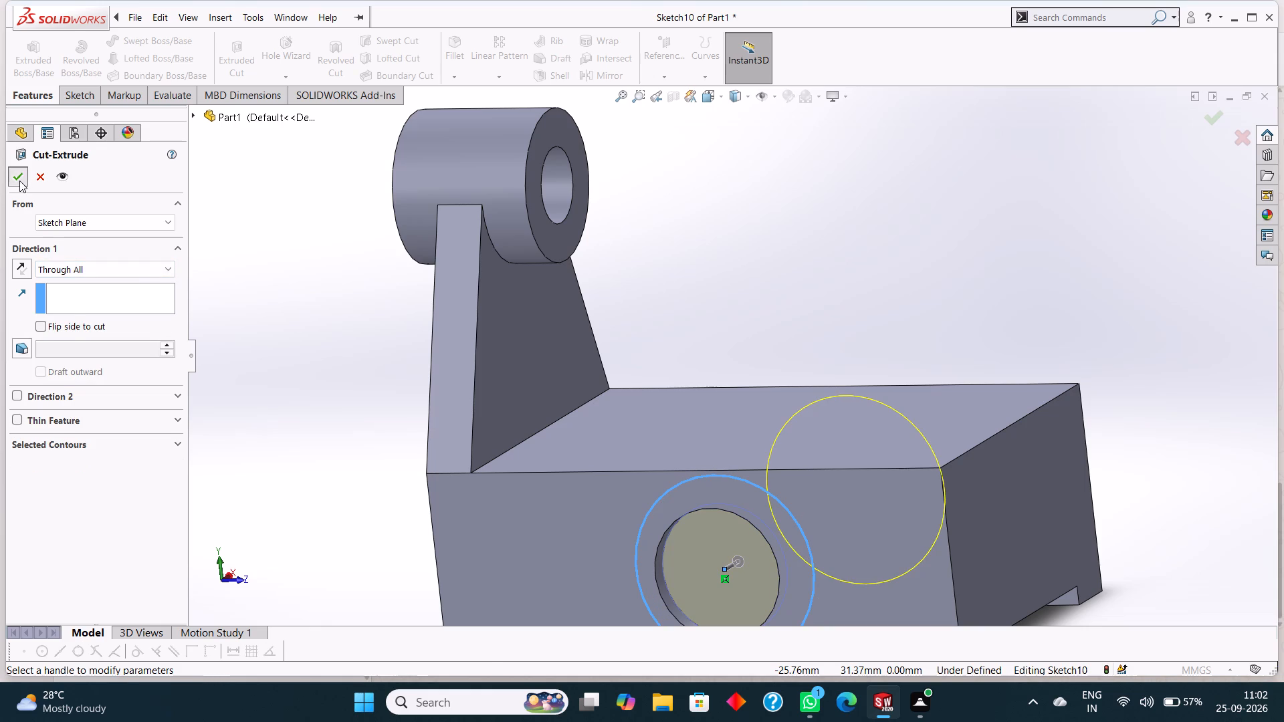
{"action": "left_click", "coordinate": [865, 291]}
Examine the circular cut through the block from the side face, the underside and the support end.
{"action": "middle_click_drag", "start_coordinate": [872, 284], "coordinate": [883, 275]}
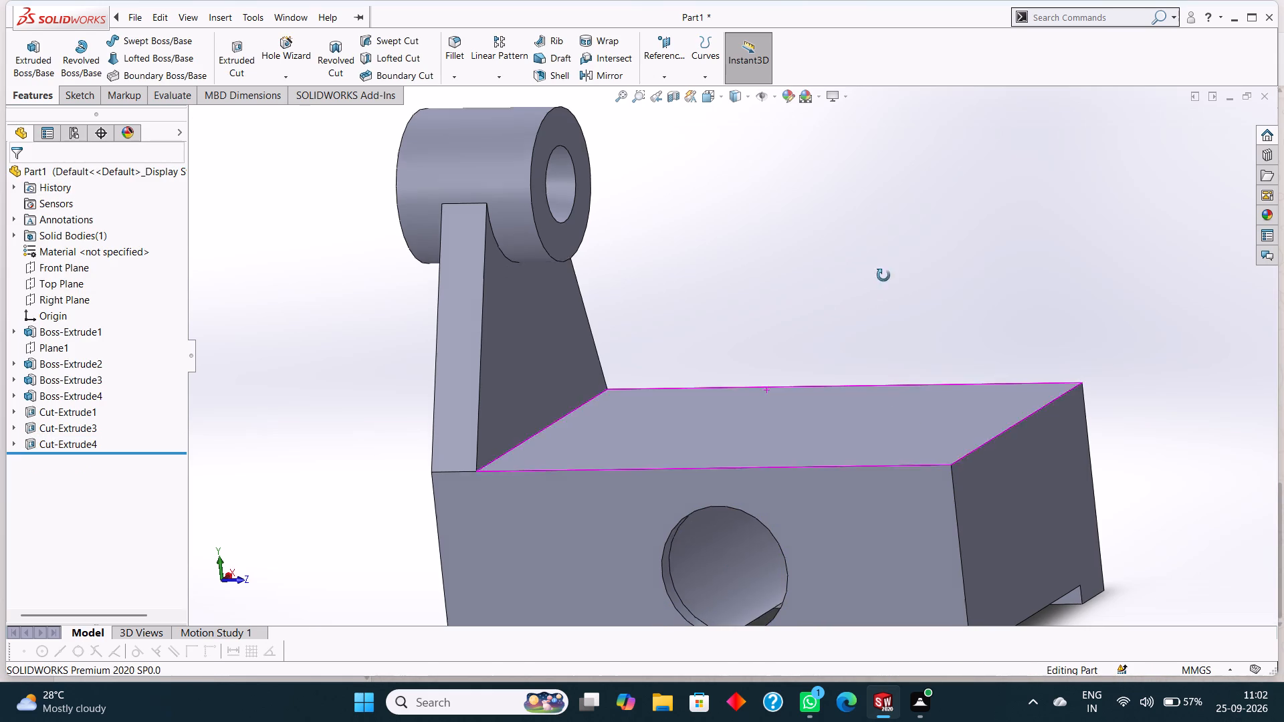
{"action": "middle_click_drag", "start_coordinate": [883, 275], "coordinate": [895, 207]}
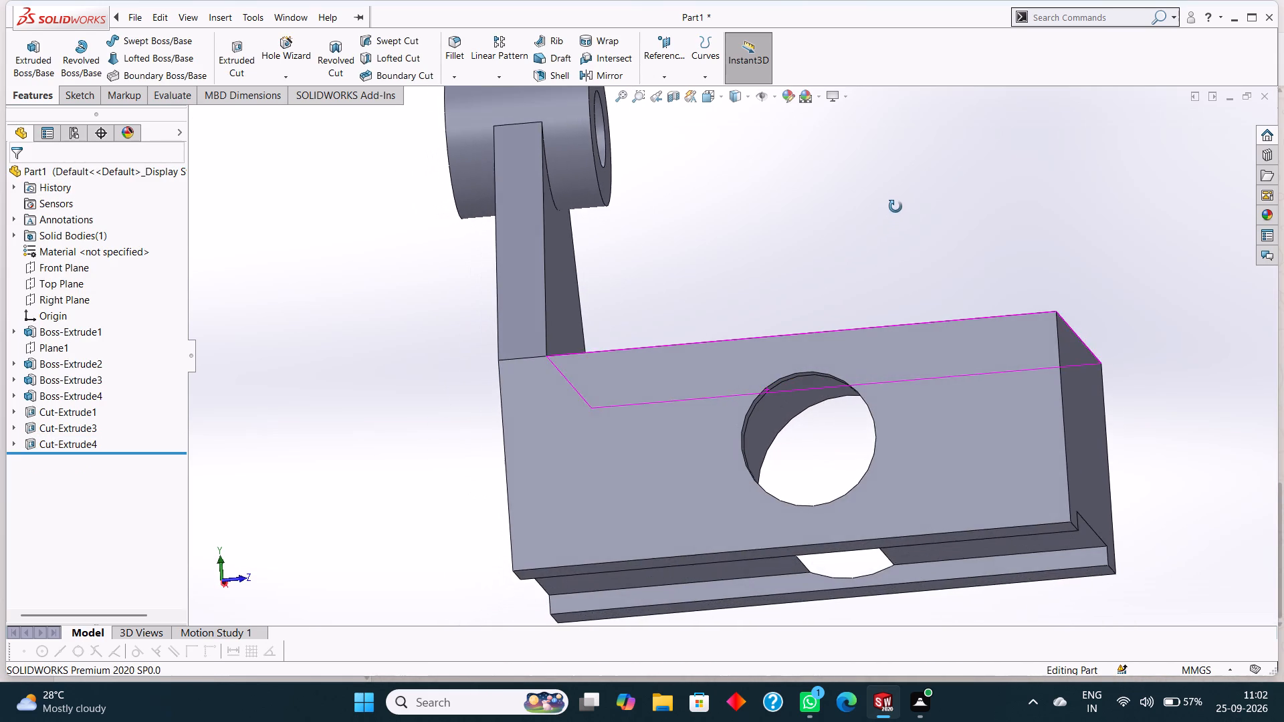
{"action": "middle_click_drag", "start_coordinate": [895, 207], "coordinate": [831, 244]}
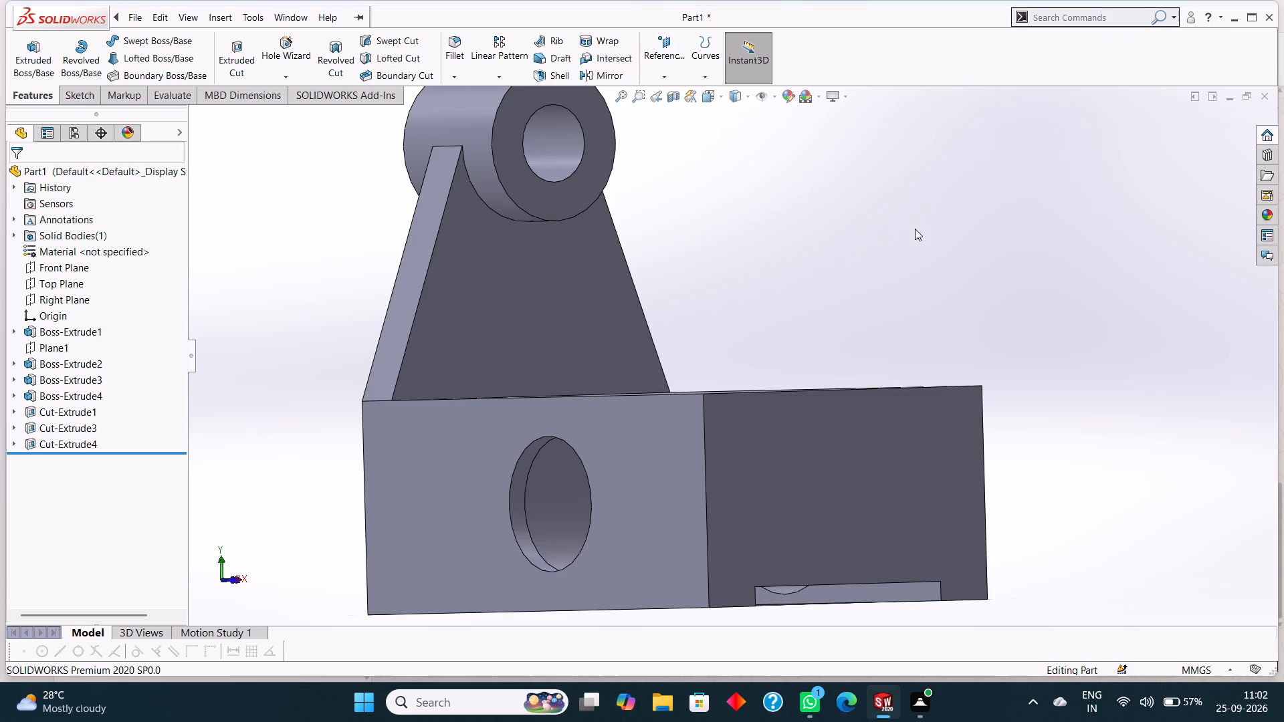
{"action": "middle_click_drag", "start_coordinate": [931, 226], "coordinate": [1004, 192]}
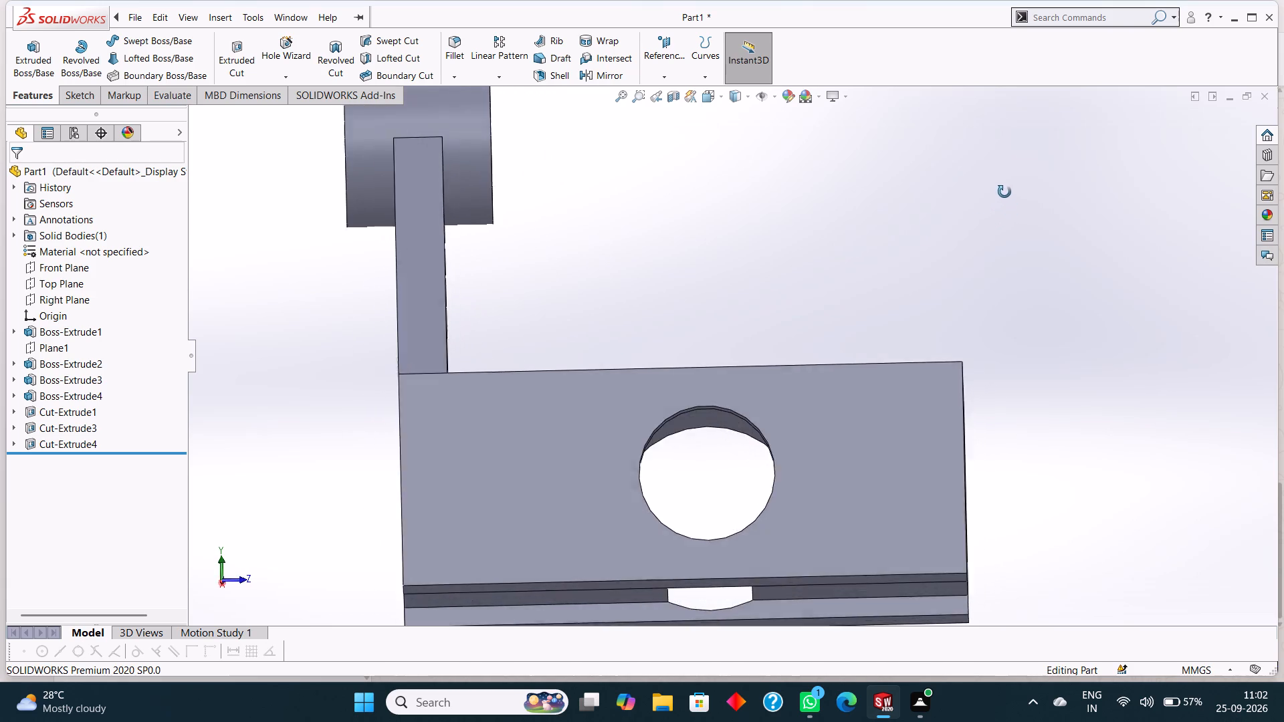
{"action": "middle_click_drag", "start_coordinate": [1004, 192], "coordinate": [1014, 248]}
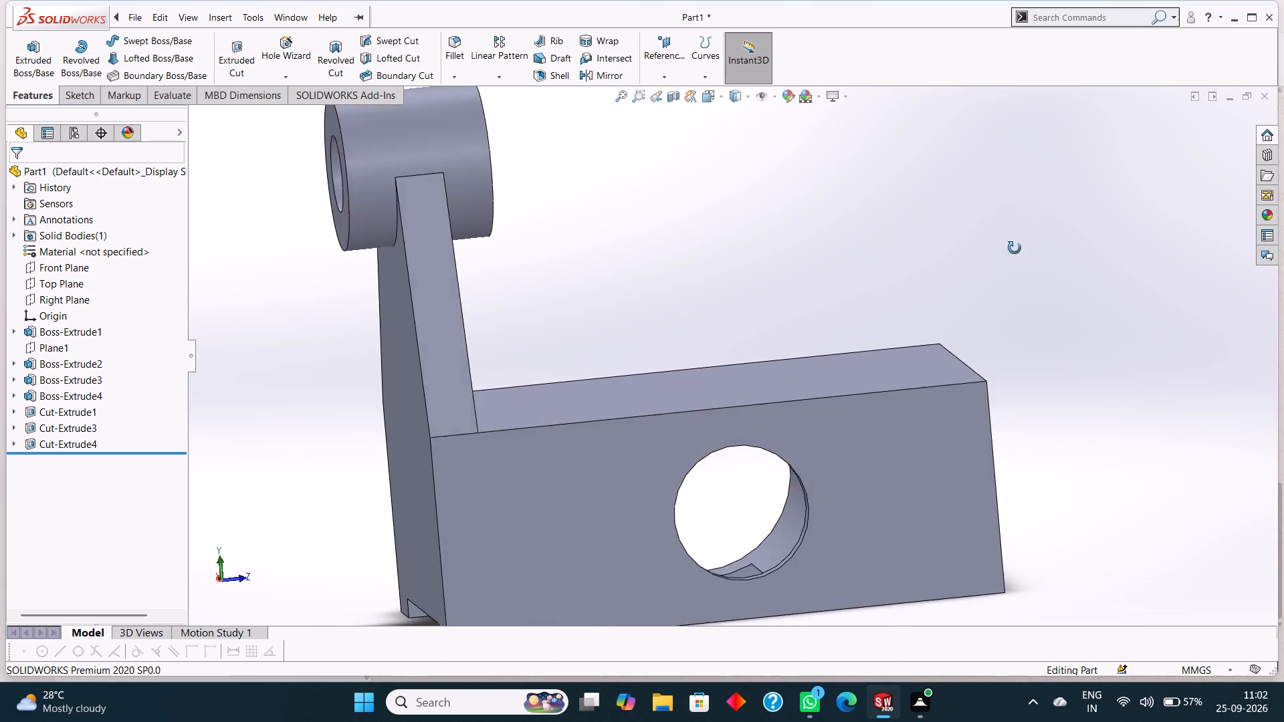
{"action": "middle_click_drag", "start_coordinate": [1014, 248], "coordinate": [977, 121]}
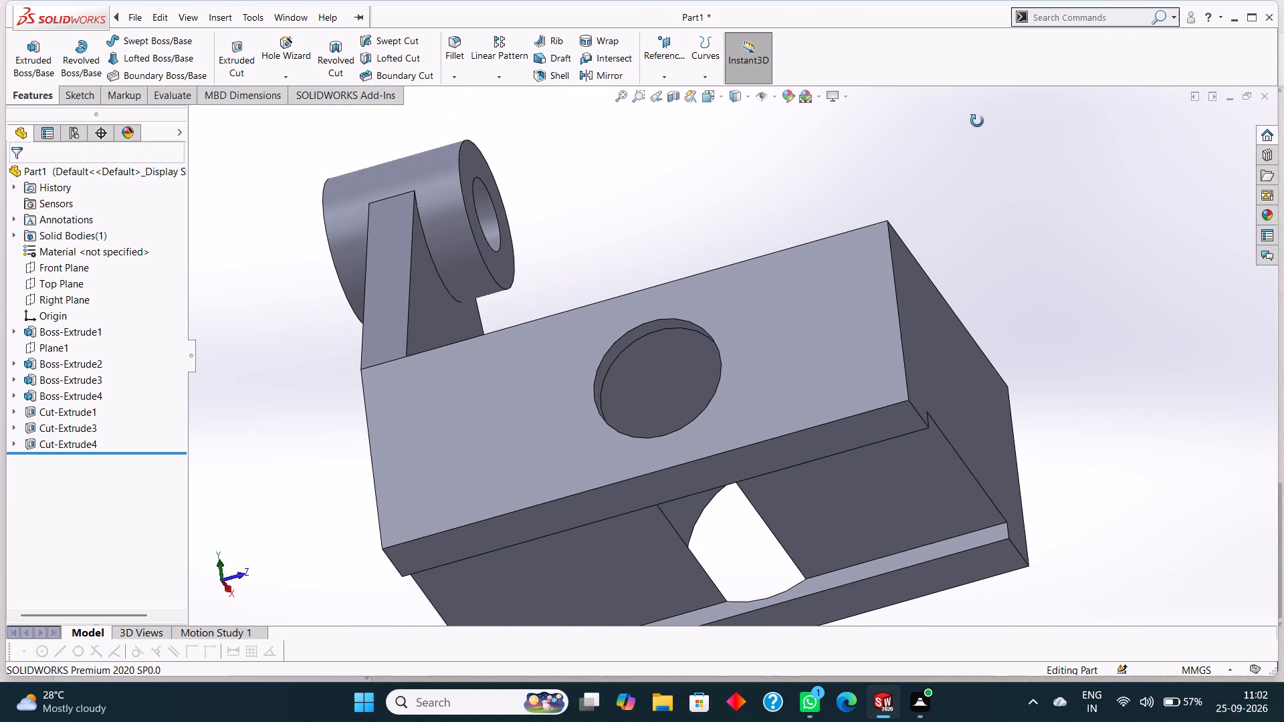
{"action": "middle_click_drag", "start_coordinate": [977, 121], "coordinate": [995, 219]}
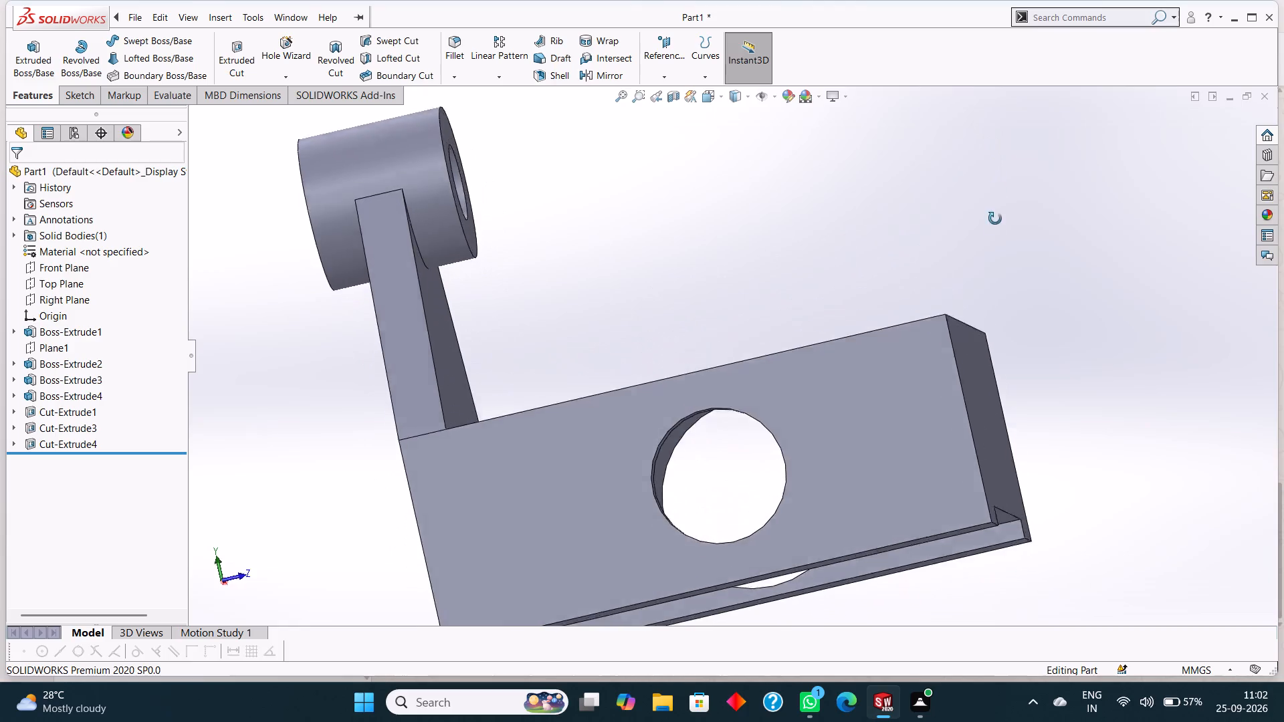
{"action": "middle_click_drag", "start_coordinate": [995, 219], "coordinate": [1012, 277]}
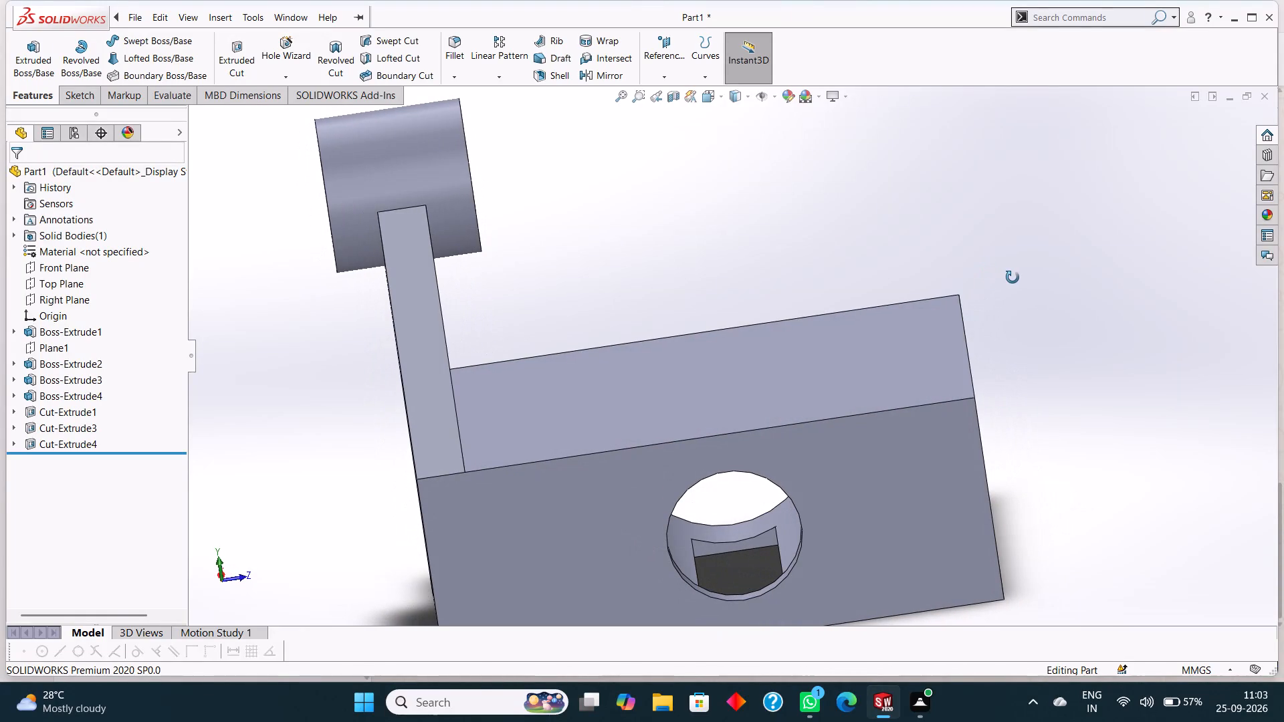
{"action": "middle_click_drag", "start_coordinate": [1012, 277], "coordinate": [900, 140]}
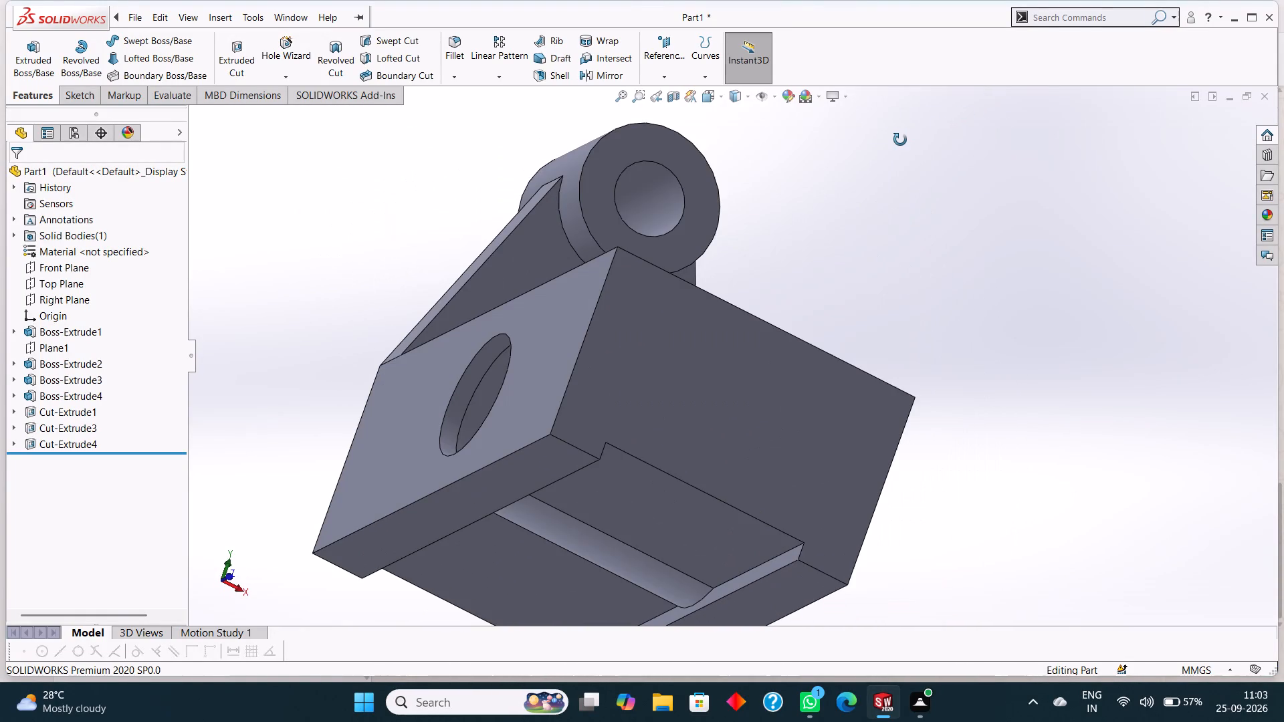
{"action": "middle_click_drag", "start_coordinate": [900, 140], "coordinate": [944, 248]}
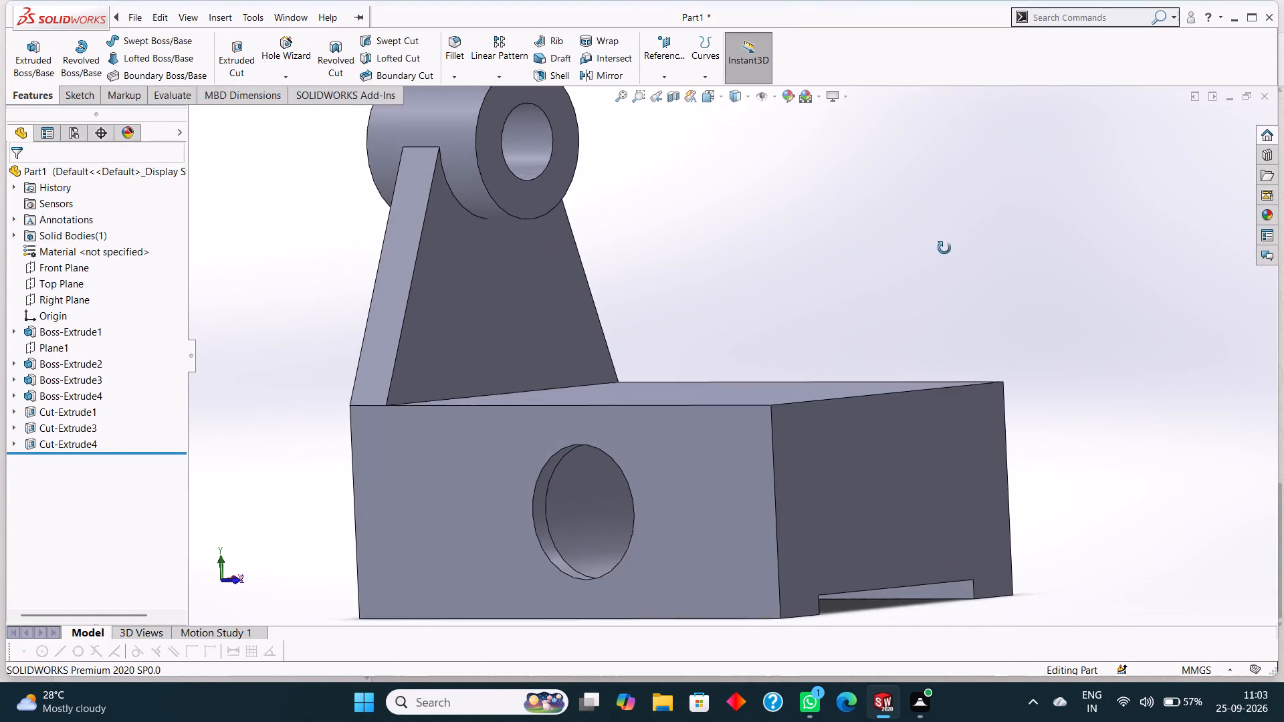
{"action": "middle_click_drag", "start_coordinate": [944, 248], "coordinate": [932, 233]}
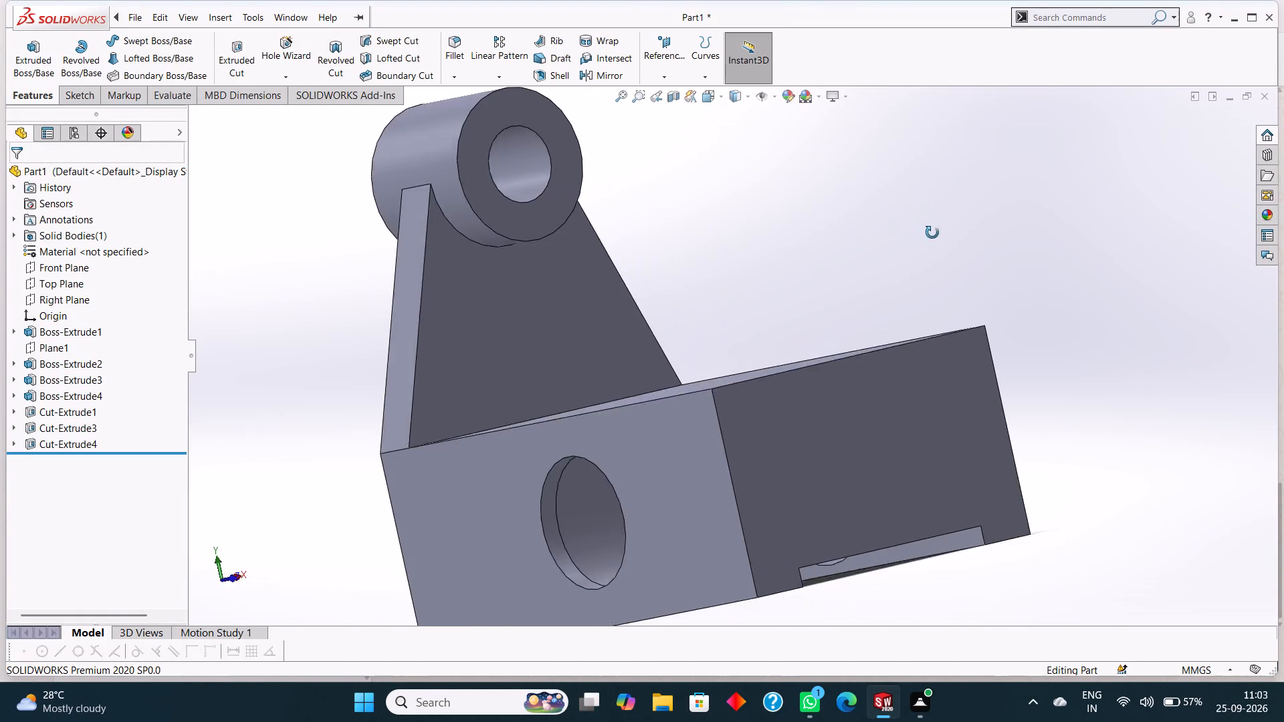
{"action": "middle_click_drag", "start_coordinate": [932, 233], "coordinate": [1071, 247]}
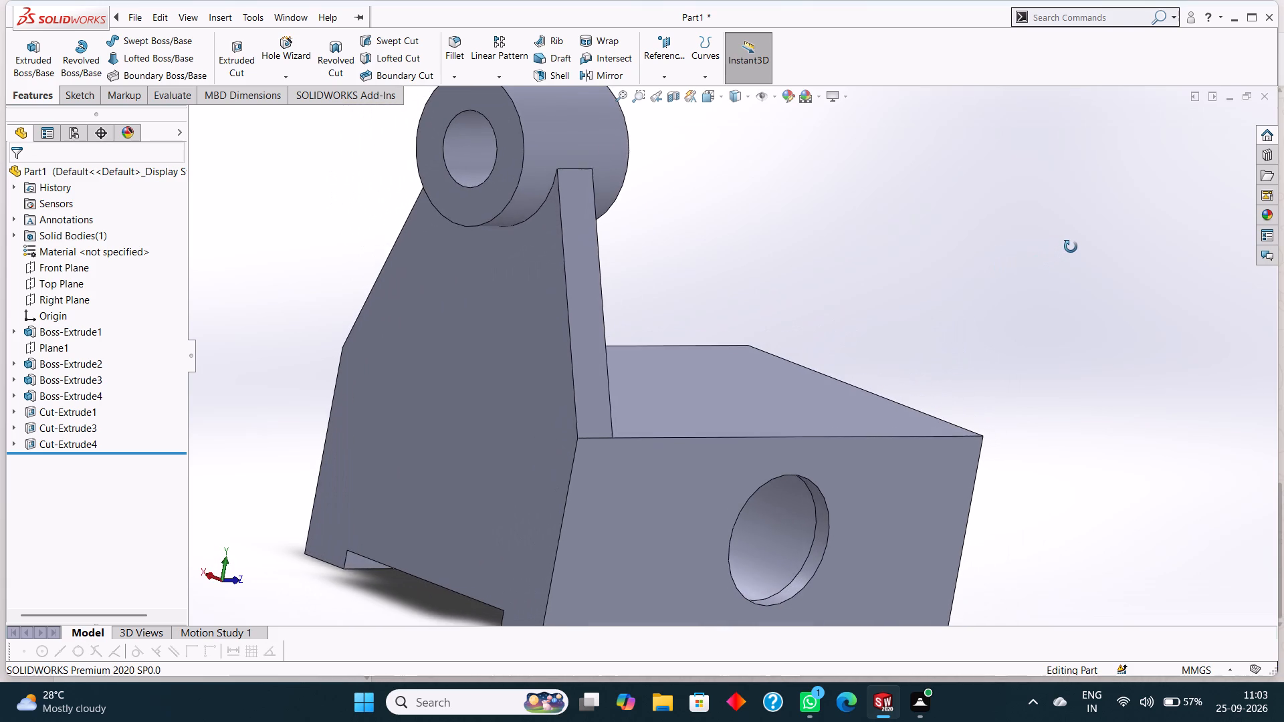
{"action": "middle_click_drag", "start_coordinate": [1071, 247], "coordinate": [1029, 246]}
{"action": "middle_click_drag", "start_coordinate": [948, 280], "coordinate": [921, 277]}
{"action": "scroll", "coordinate": [928, 277], "scroll_direction": "up", "scroll_amount": 2}
{"action": "middle_click_drag", "start_coordinate": [941, 285], "coordinate": [950, 272]}
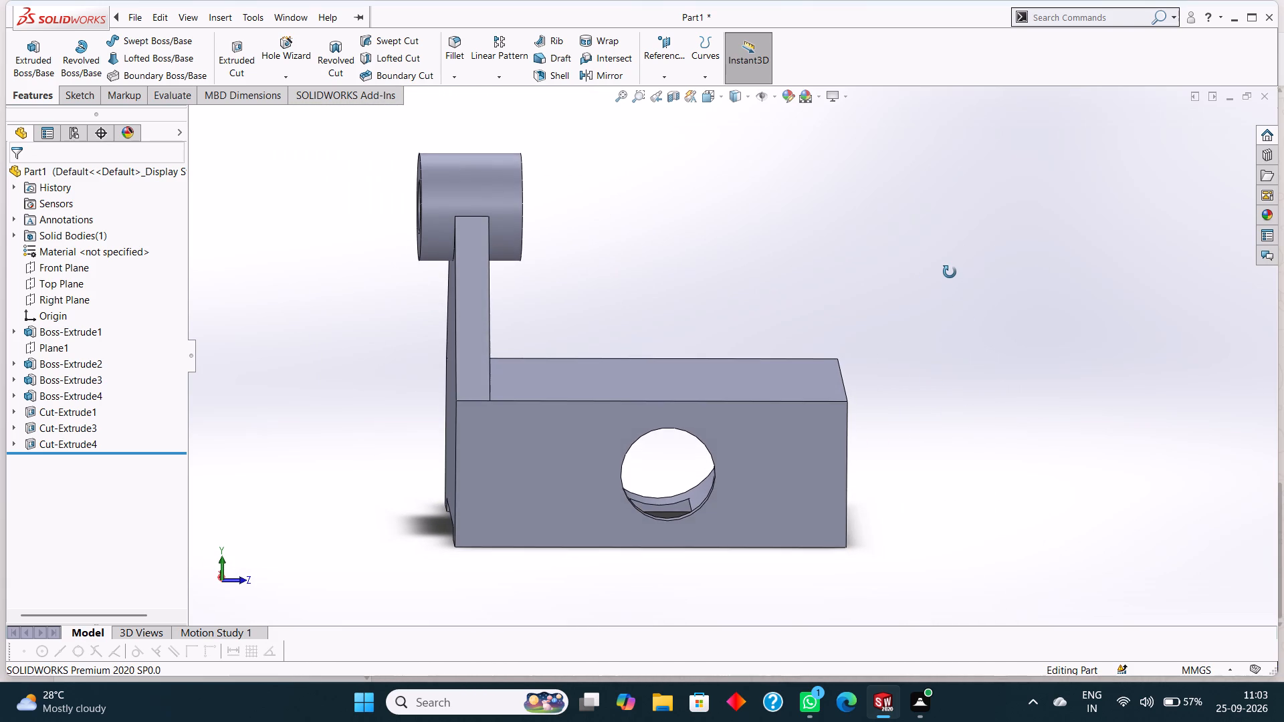
Examine the circular cut and recess through the block's side face from above, below and both ends.
{"action": "middle_click_drag", "start_coordinate": [950, 272], "coordinate": [957, 277]}
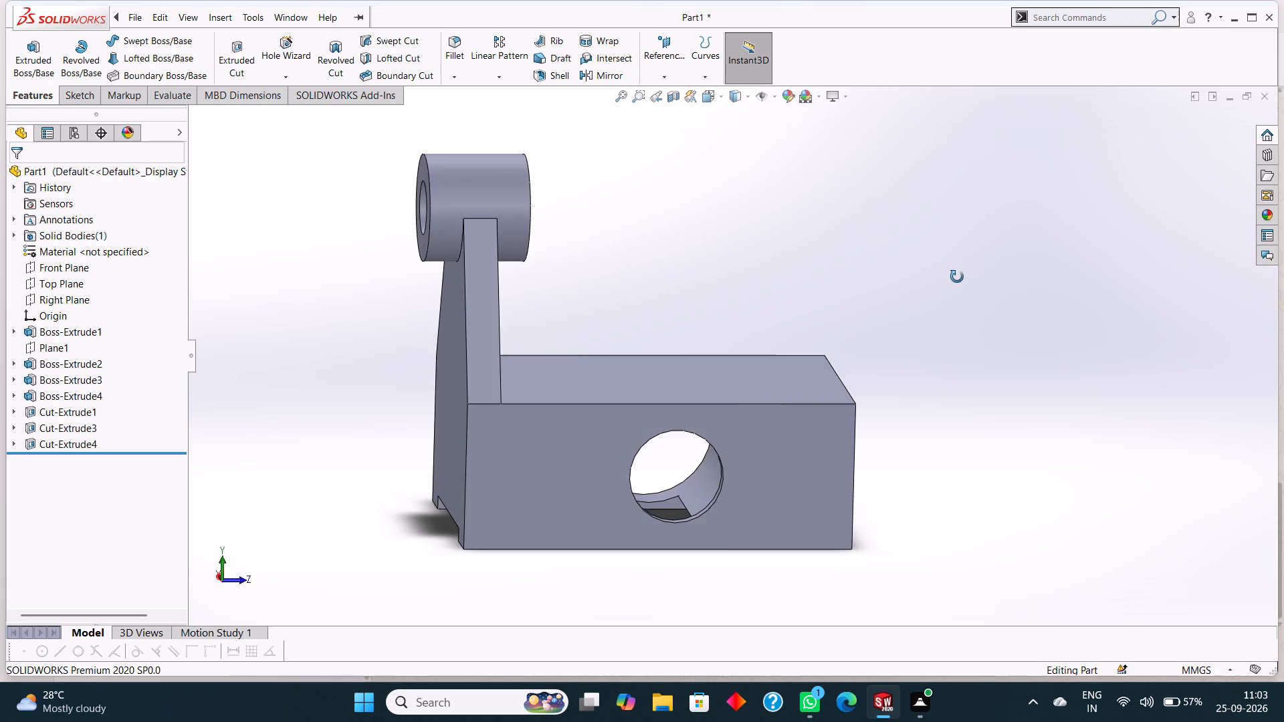
{"action": "middle_click_drag", "start_coordinate": [957, 277], "coordinate": [946, 274]}
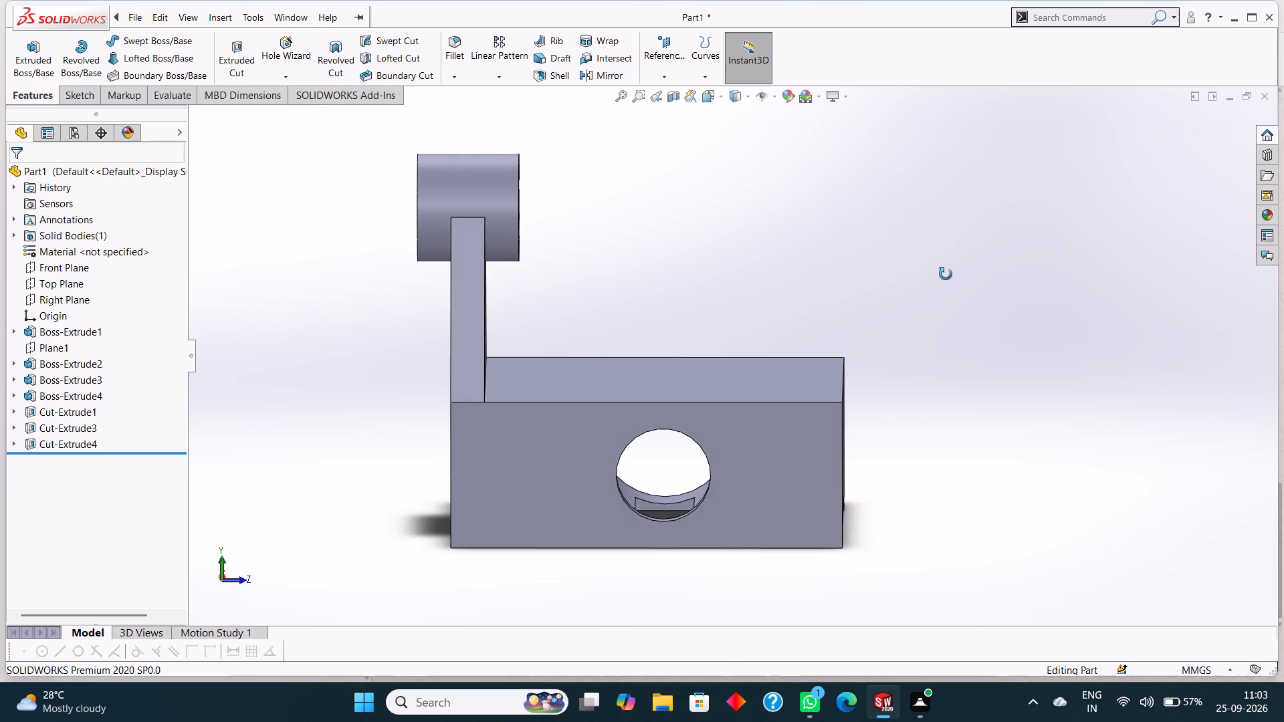
{"action": "middle_click_drag", "start_coordinate": [946, 274], "coordinate": [950, 274]}
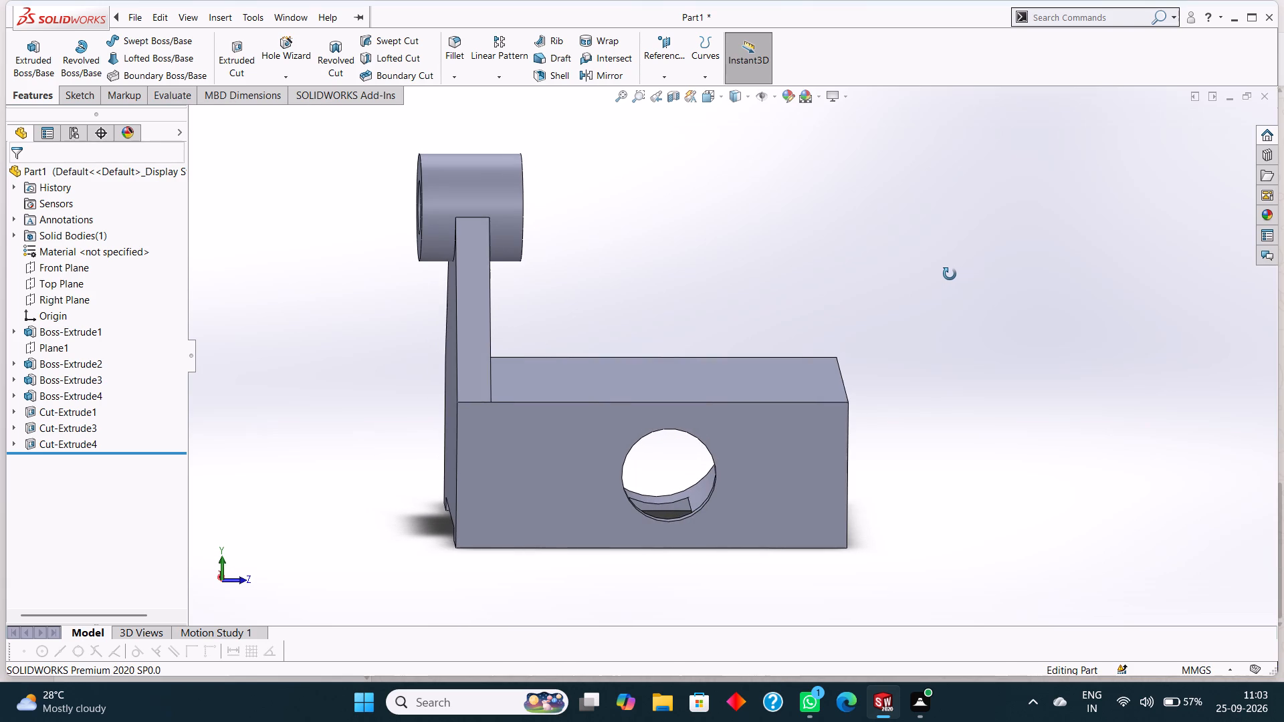
{"action": "middle_click_drag", "start_coordinate": [950, 274], "coordinate": [930, 259]}
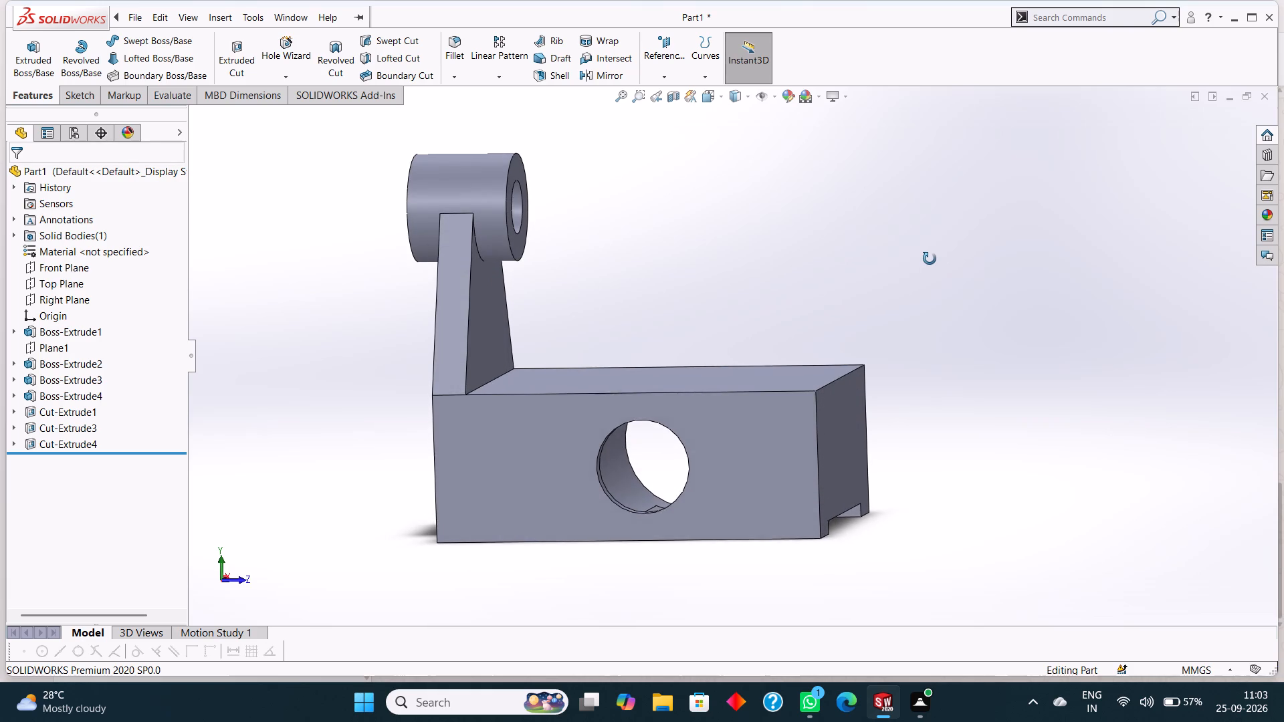
{"action": "middle_click_drag", "start_coordinate": [930, 259], "coordinate": [941, 255]}
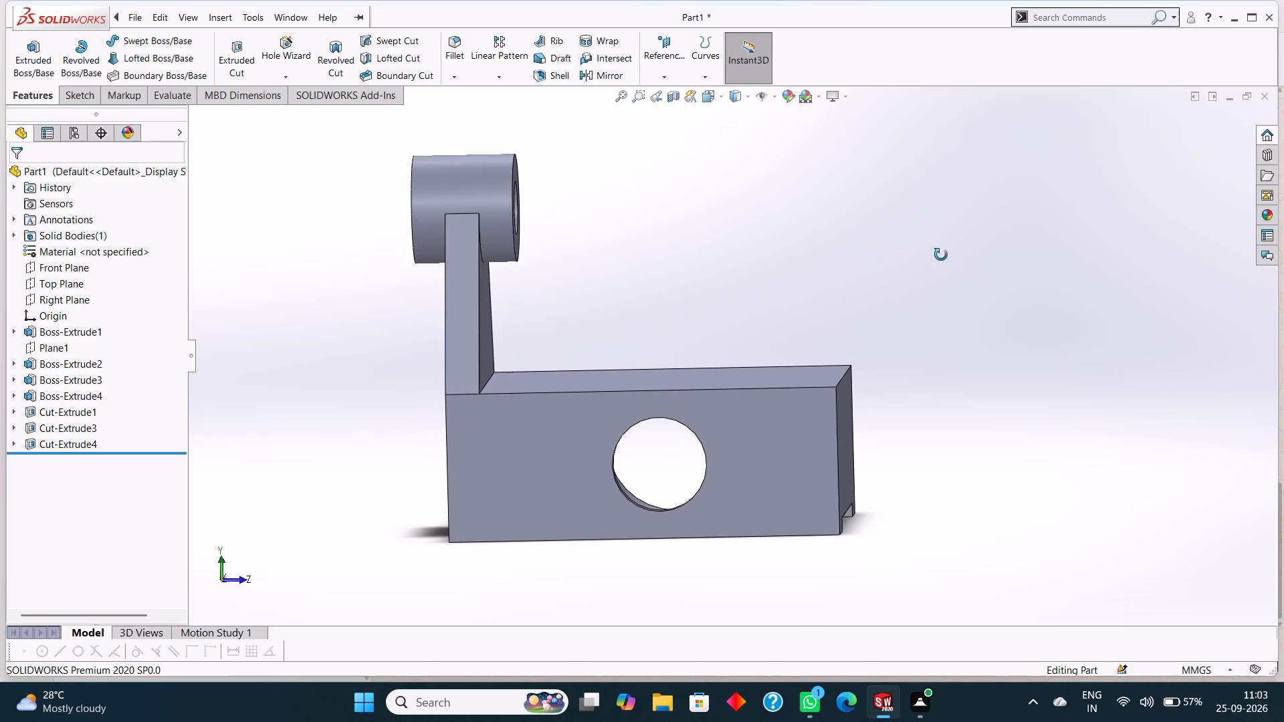
{"action": "middle_click_drag", "start_coordinate": [941, 255], "coordinate": [954, 261]}
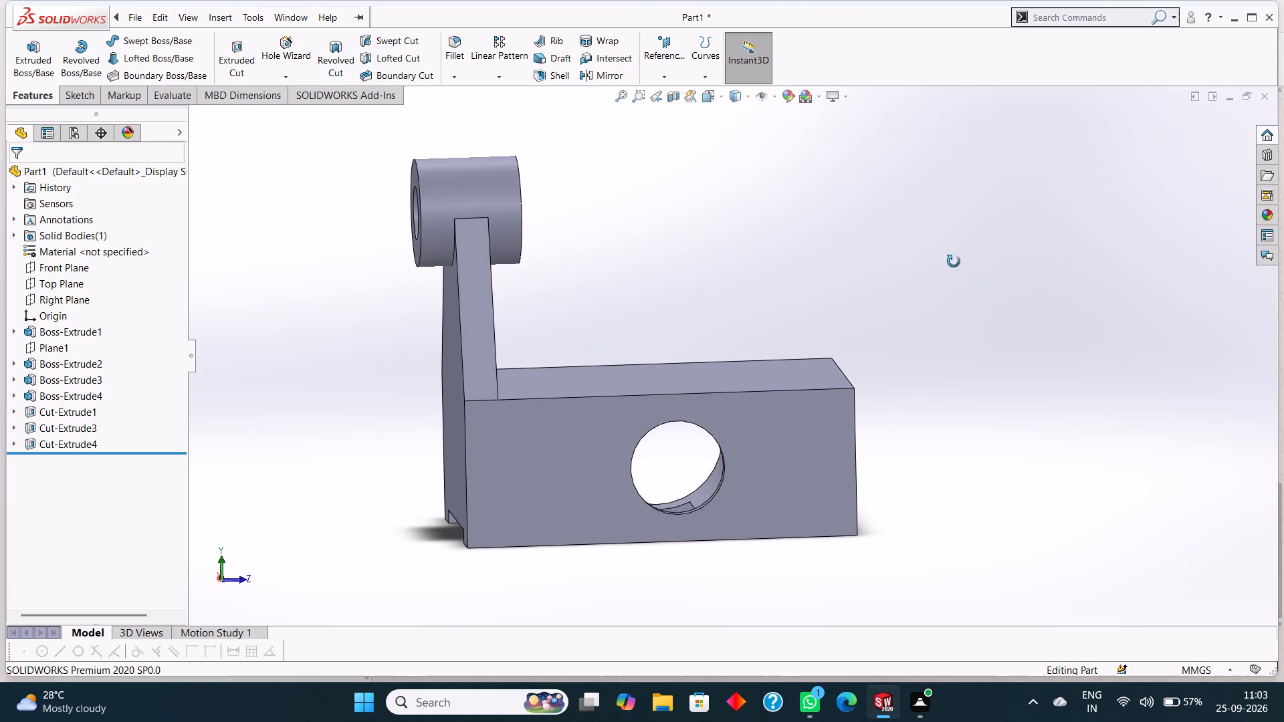
{"action": "middle_click_drag", "start_coordinate": [954, 261], "coordinate": [951, 291]}
{"action": "scroll", "coordinate": [950, 293], "scroll_direction": "down", "scroll_amount": 1}
{"action": "scroll", "coordinate": [942, 346], "scroll_direction": "up", "scroll_amount": 2}
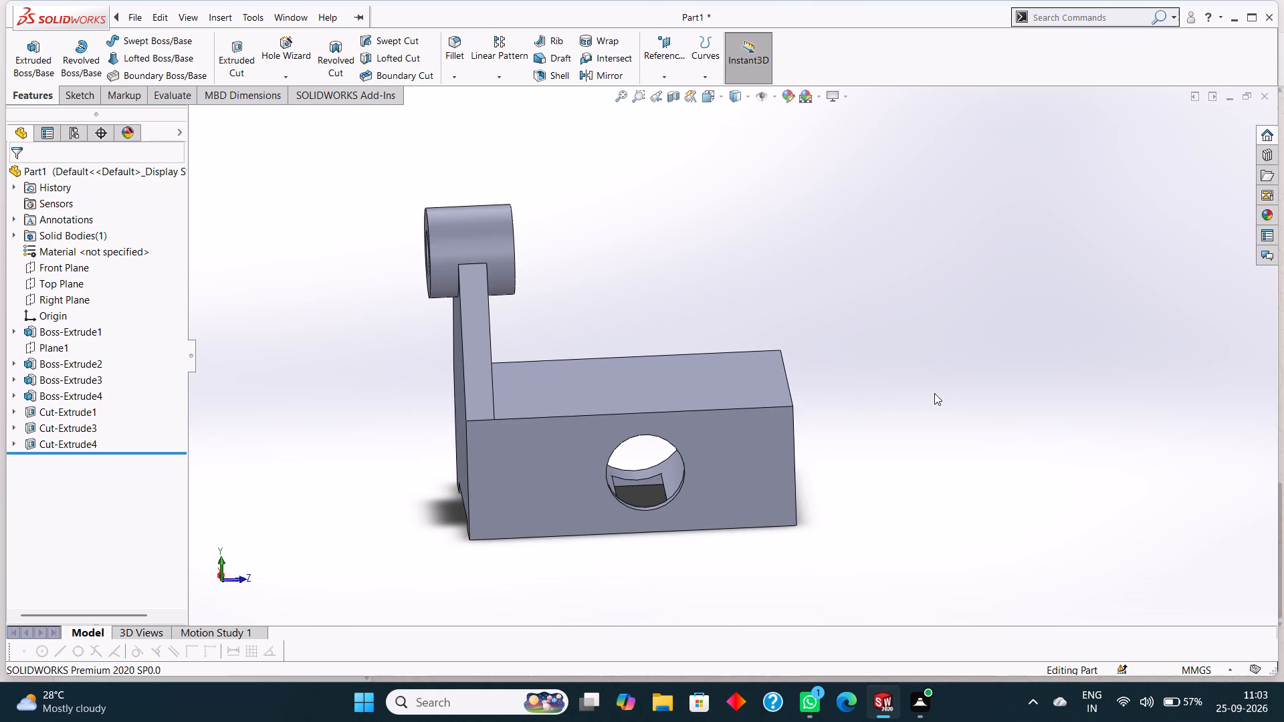
{"action": "middle_click_drag", "start_coordinate": [934, 393], "coordinate": [946, 327]}
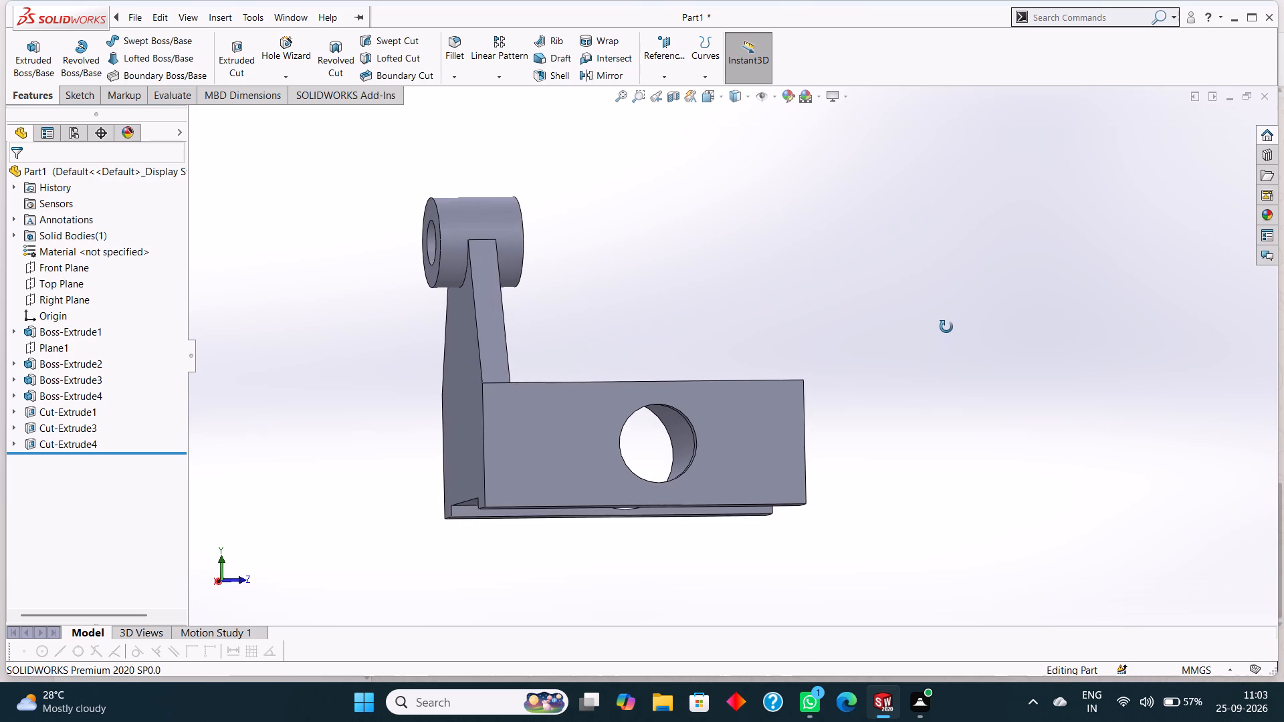
{"action": "middle_click_drag", "start_coordinate": [946, 327], "coordinate": [948, 334]}
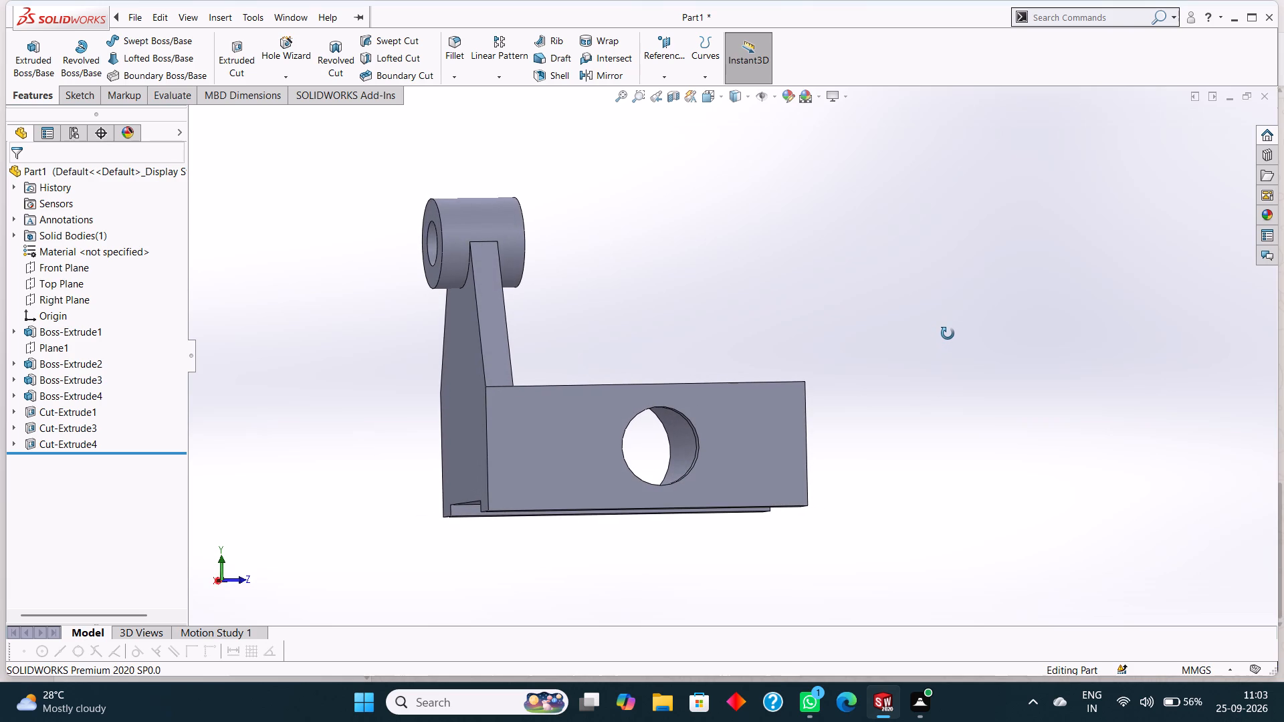
{"action": "middle_click_drag", "start_coordinate": [948, 334], "coordinate": [949, 335]}
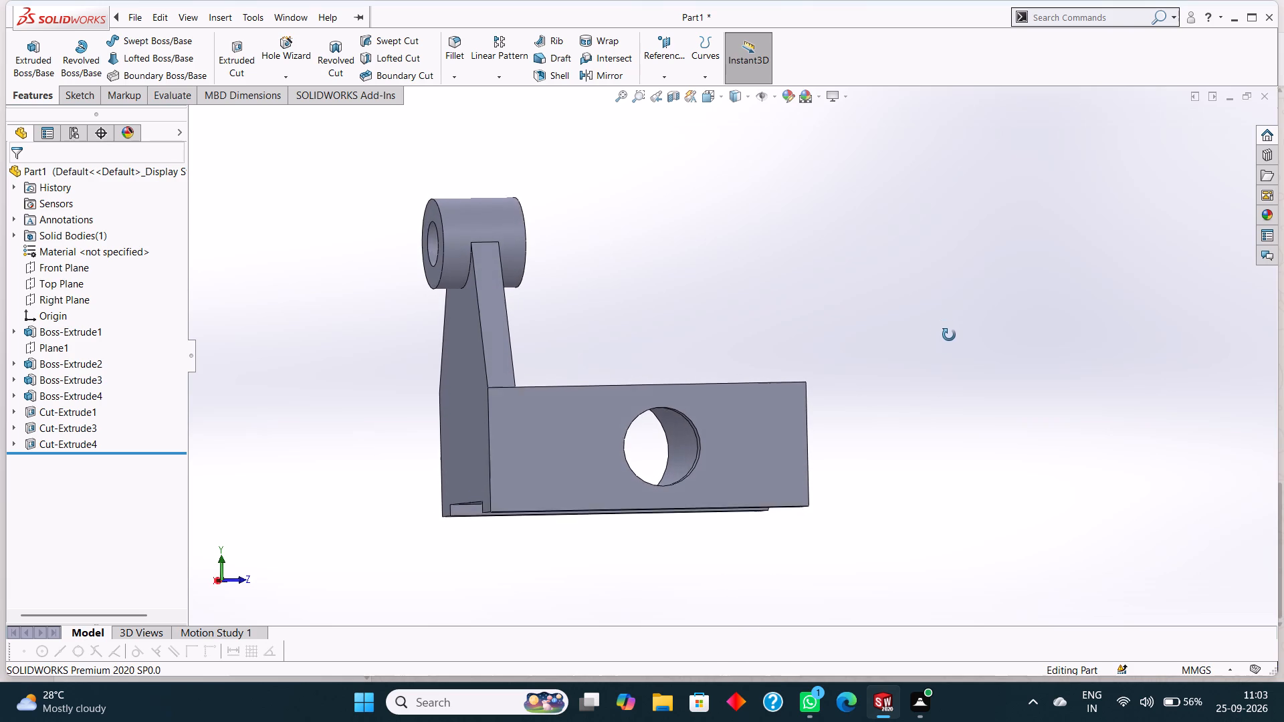
{"action": "middle_click_drag", "start_coordinate": [949, 335], "coordinate": [921, 344]}
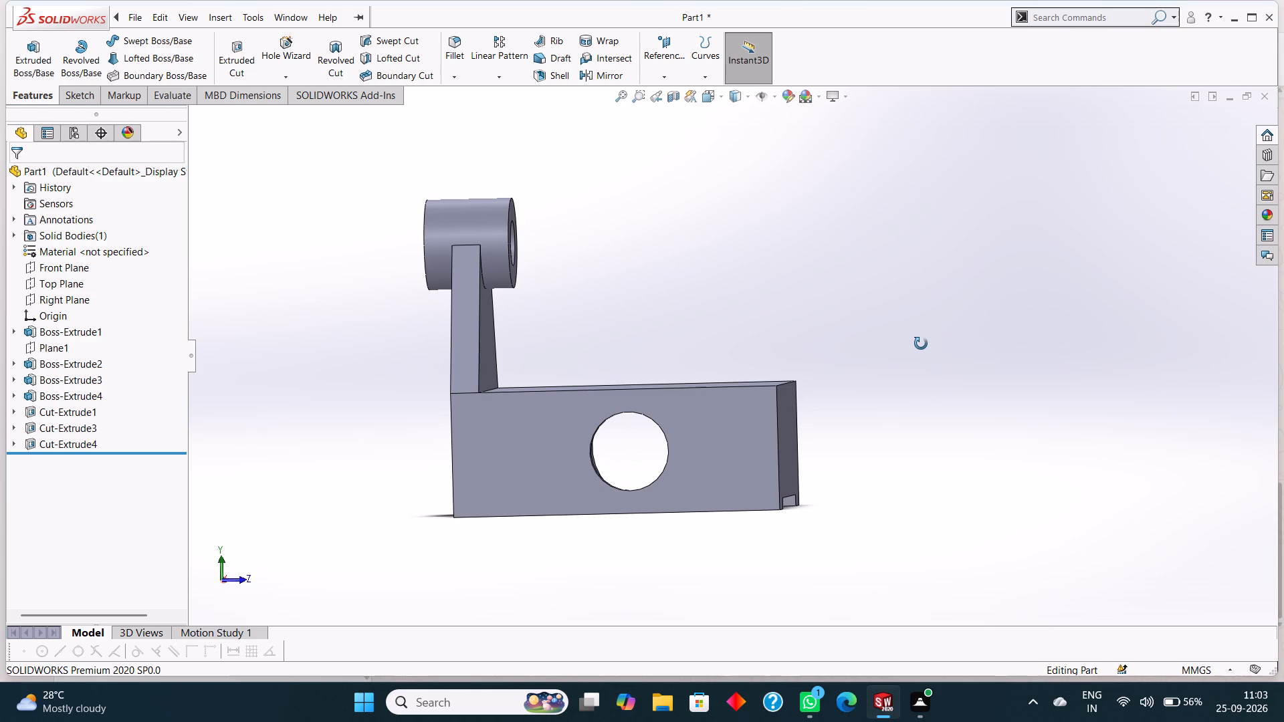
{"action": "middle_click_drag", "start_coordinate": [921, 344], "coordinate": [923, 390]}
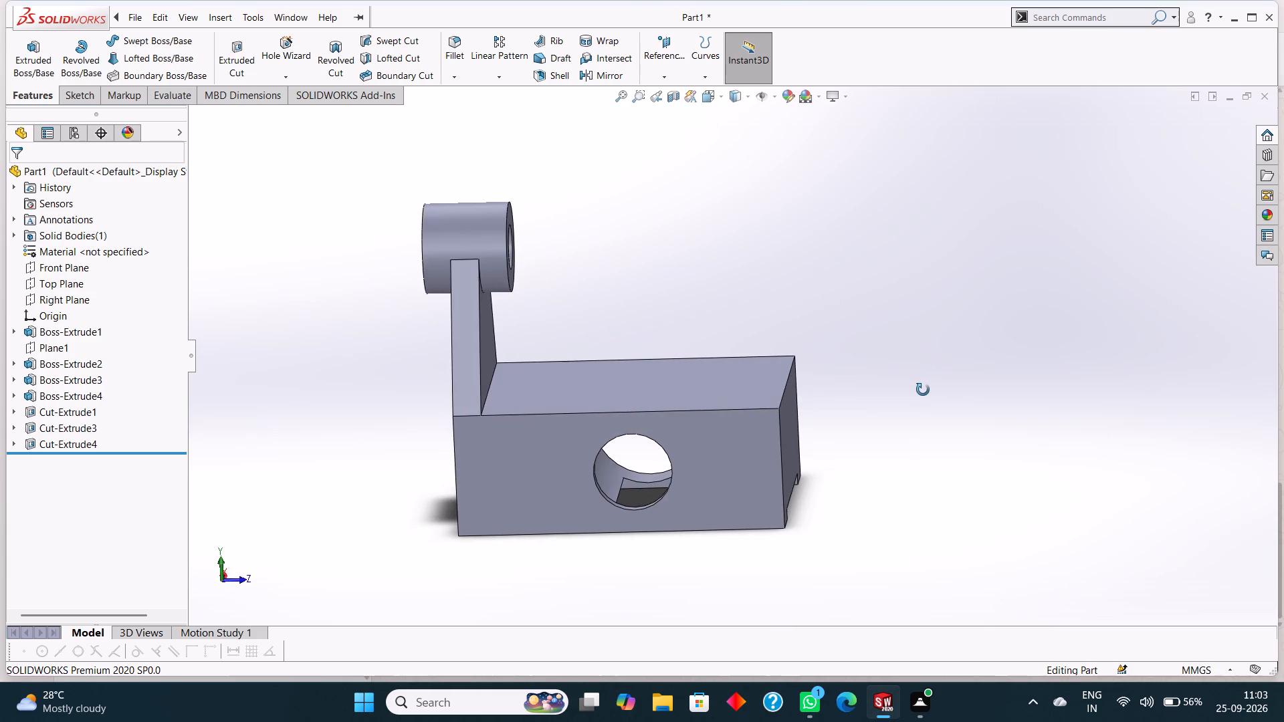
{"action": "middle_click_drag", "start_coordinate": [923, 390], "coordinate": [932, 367]}
{"action": "middle_click_drag", "start_coordinate": [929, 364], "coordinate": [918, 374]}
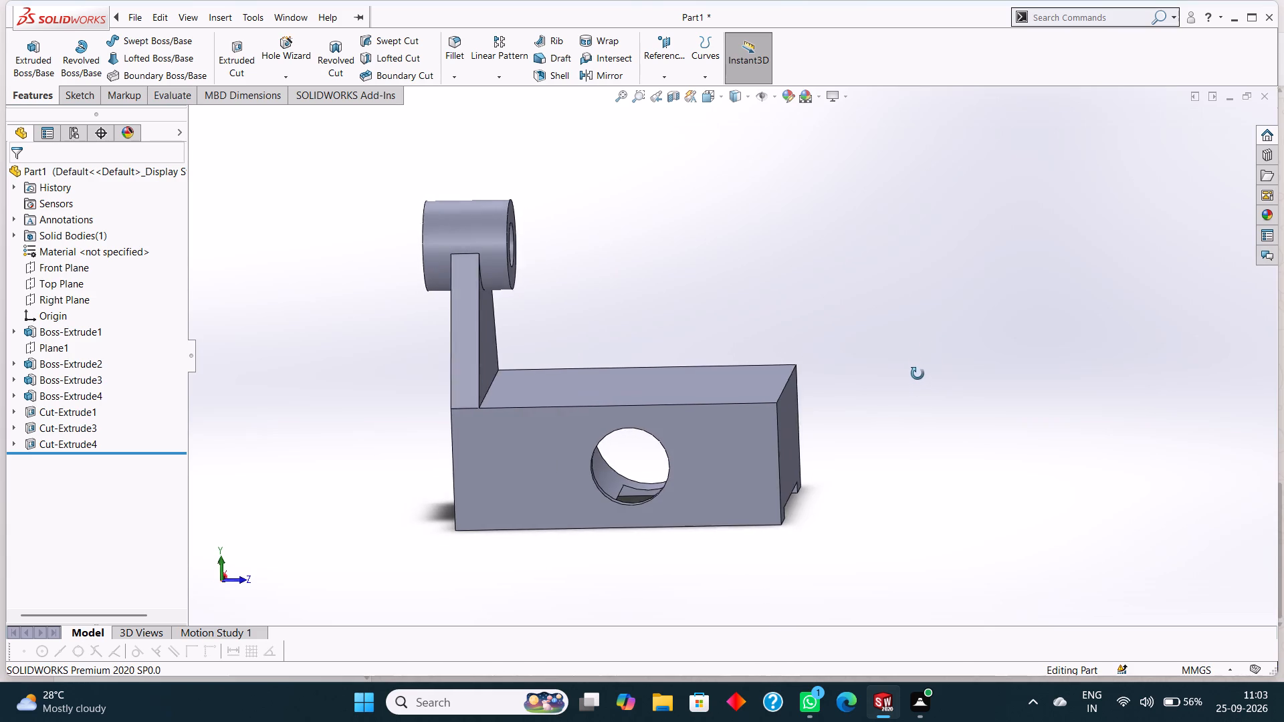
{"action": "middle_click_drag", "start_coordinate": [918, 374], "coordinate": [914, 375]}
Undo the Through All circular cut and its concentric circle sketch on the recess floor.
{"action": "key", "text": "ctrl+z"}
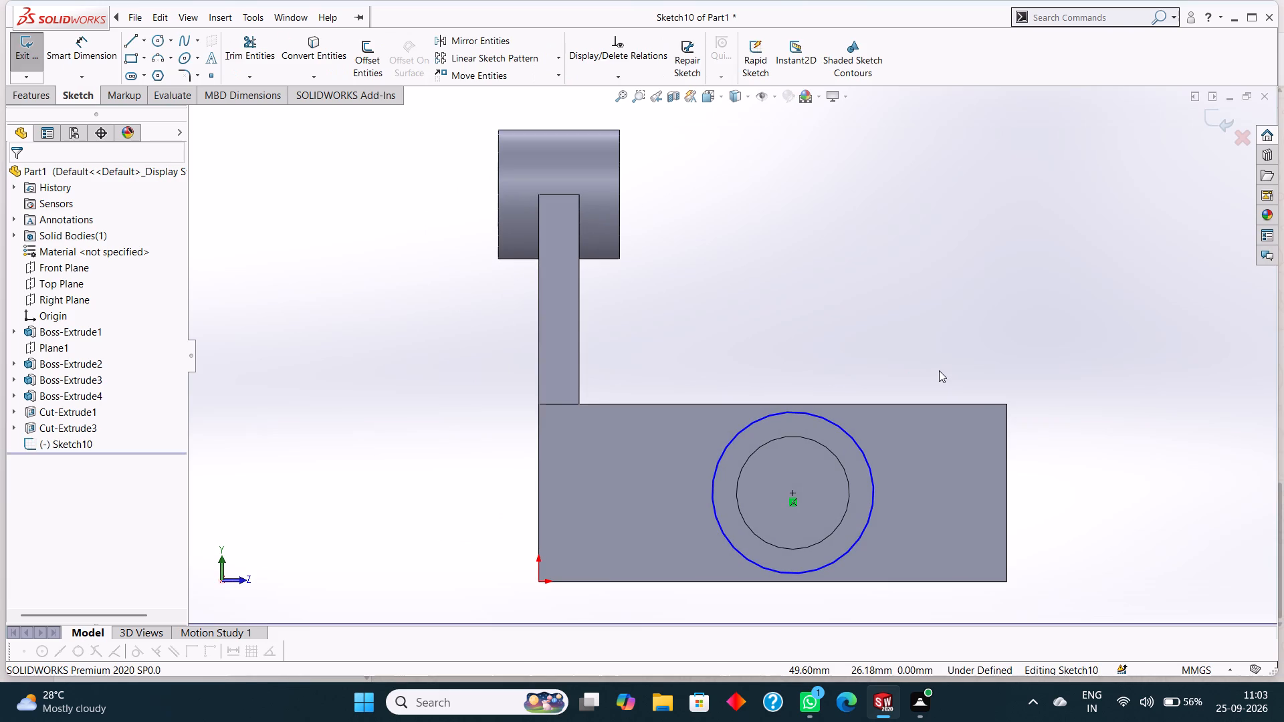
{"action": "key", "text": "ctrl+z"}
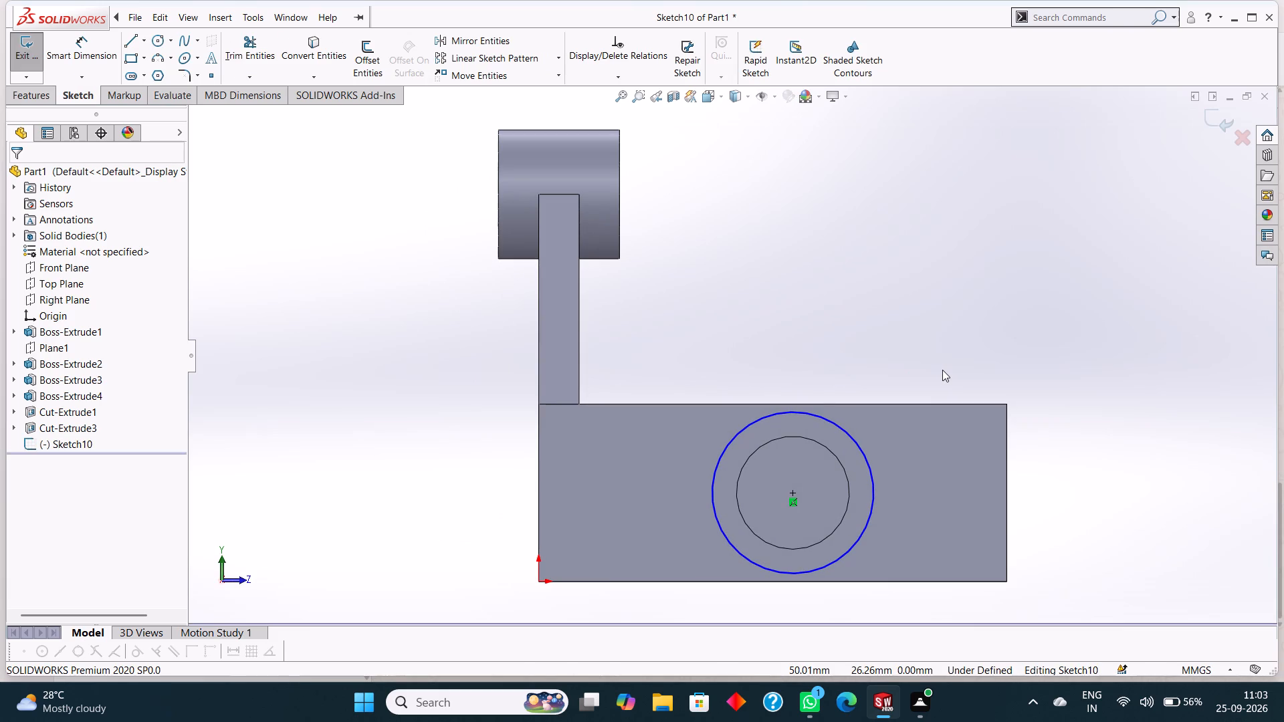
{"action": "key", "text": "ctrl+z"}
{"action": "key", "text": "ctrl+z"}
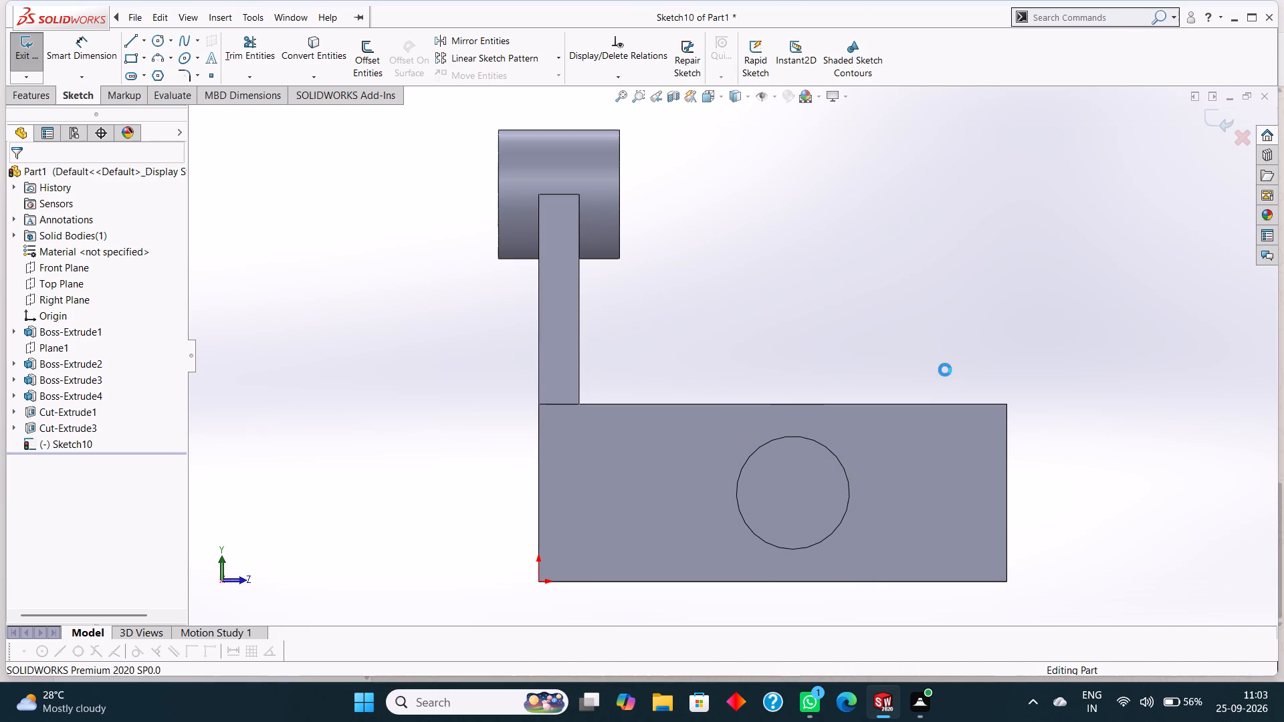
{"action": "key", "text": "ctrl+z"}
{"action": "key", "text": "ctrl+z"}
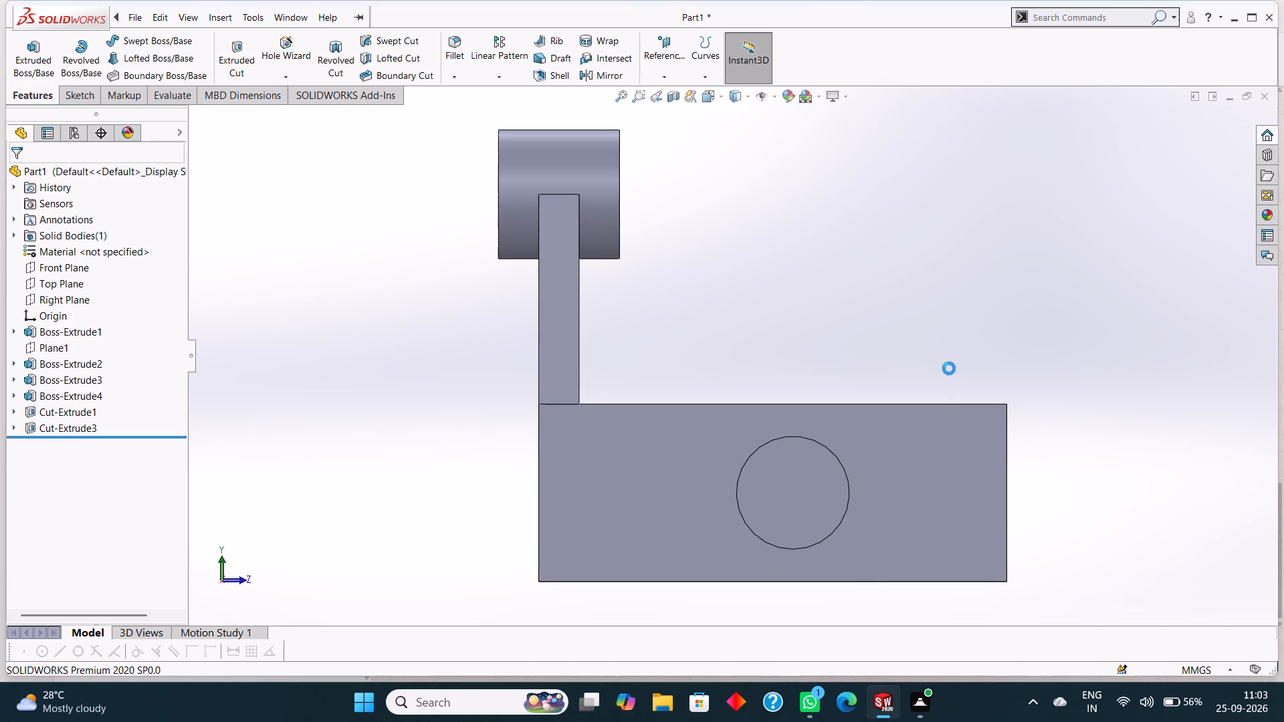
Undo the 14 mm side recess, its diameter dimension and its circle, and exit the emptied sketch on the block's side face.
{"action": "key", "text": "ctrl+z"}
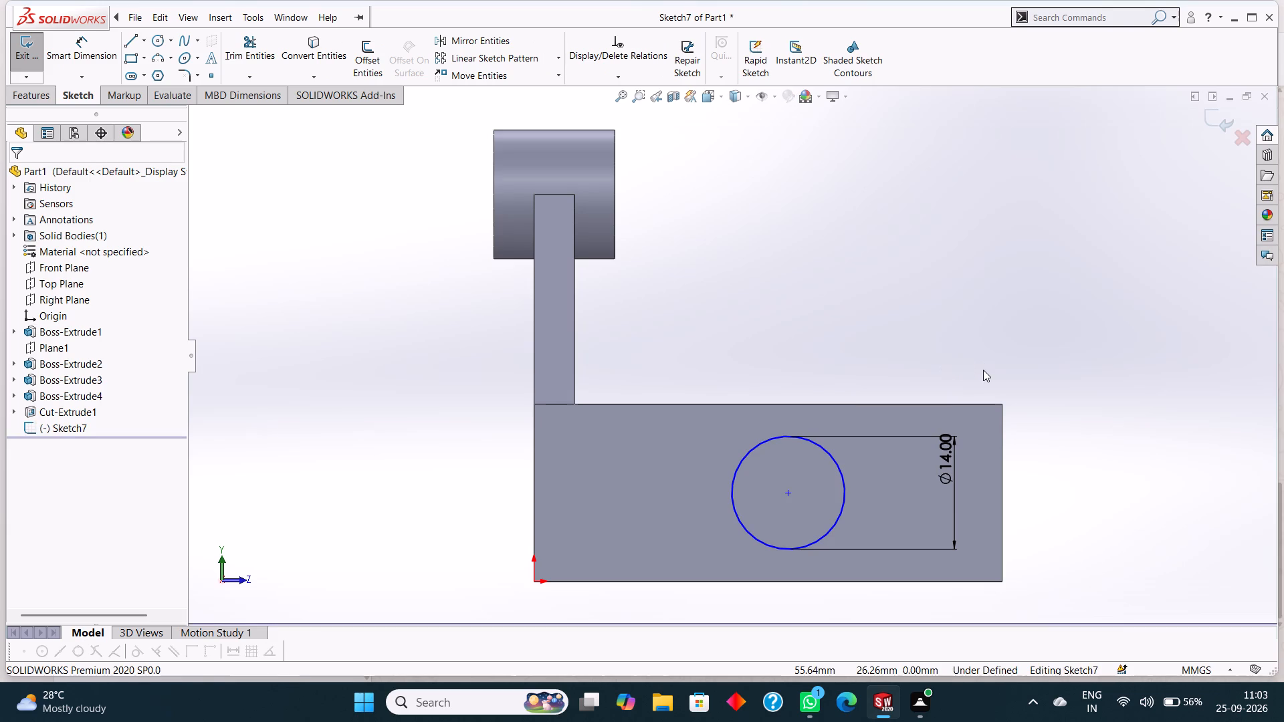
{"action": "key", "text": "ctrl+z"}
{"action": "key", "text": "ctrl+z"}
{"action": "key", "text": "ctrl+z"}
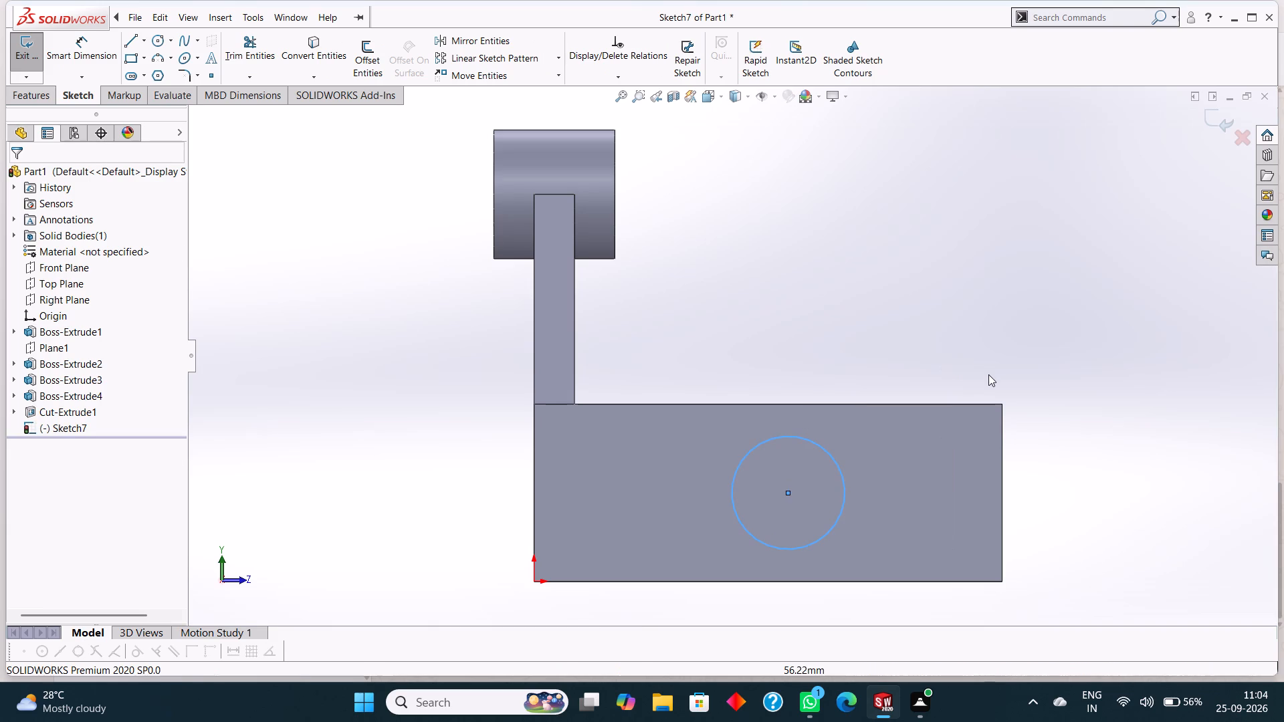
{"action": "key", "text": "ctrl+z"}
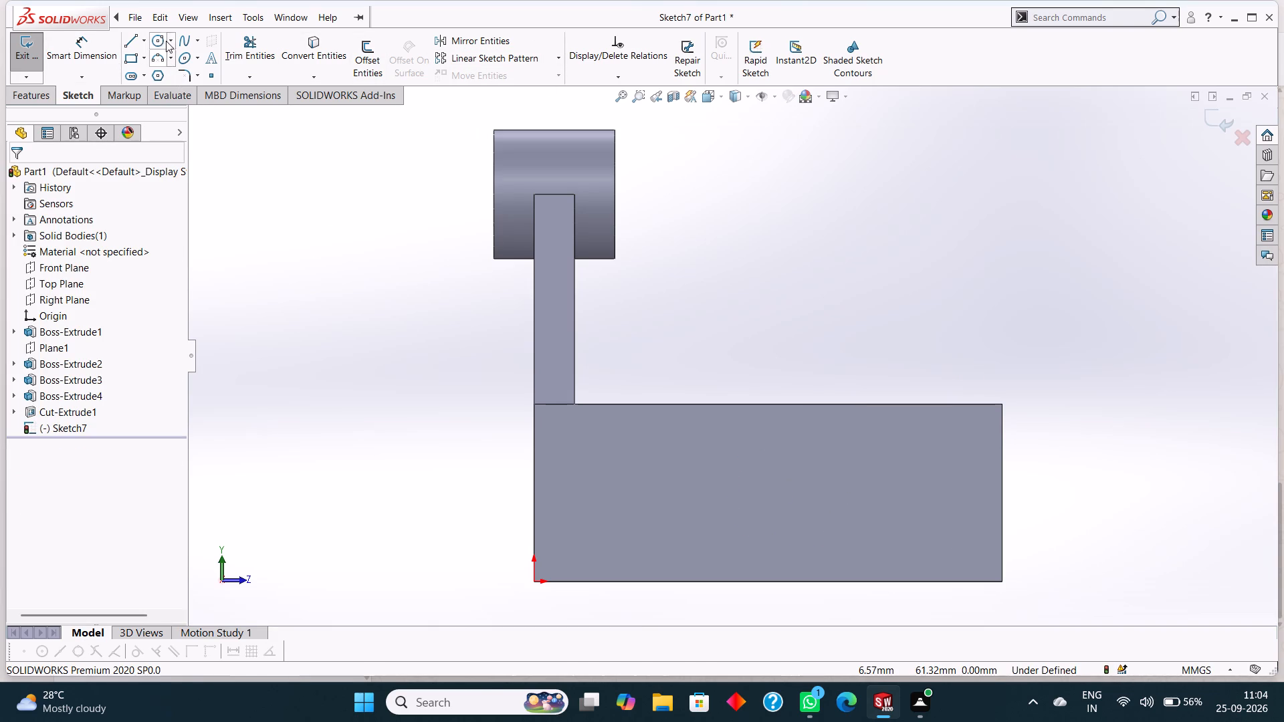
{"action": "left_click", "coordinate": [25, 51]}
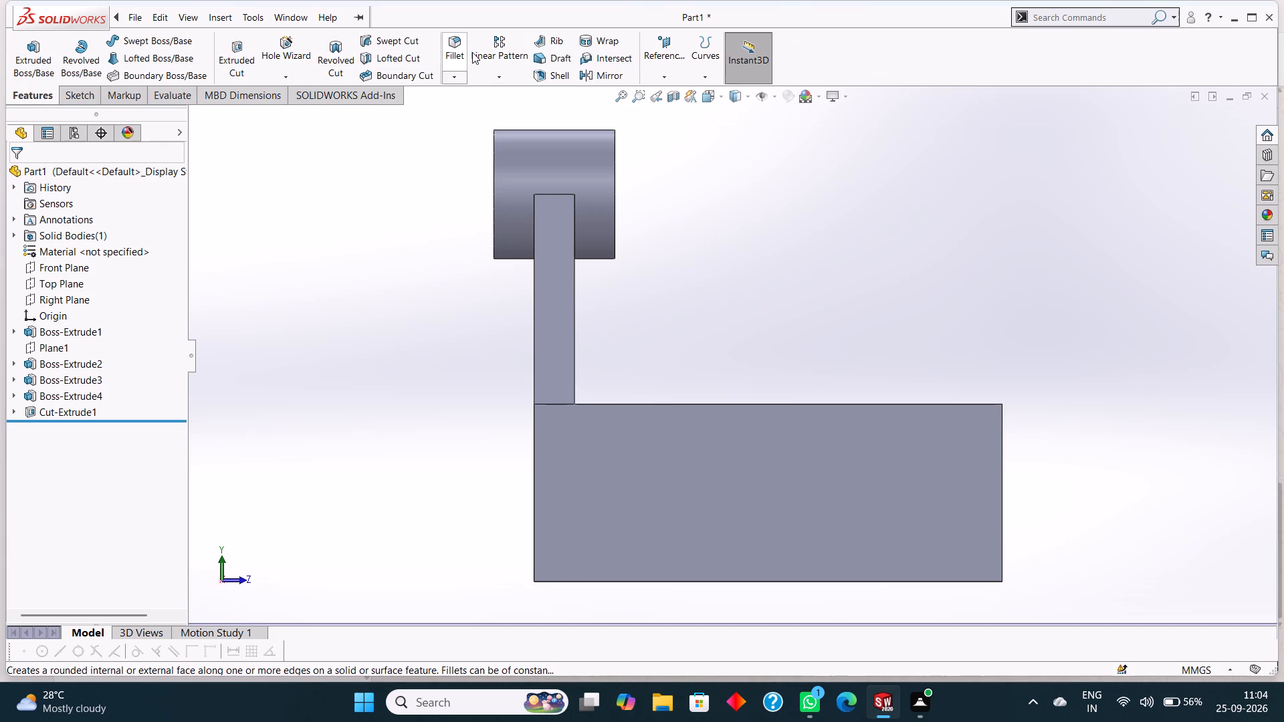
Start a Counterbore hole with the Hole Wizard, using the block's long side face as the hole's position face.
{"action": "left_click", "coordinate": [286, 44]}
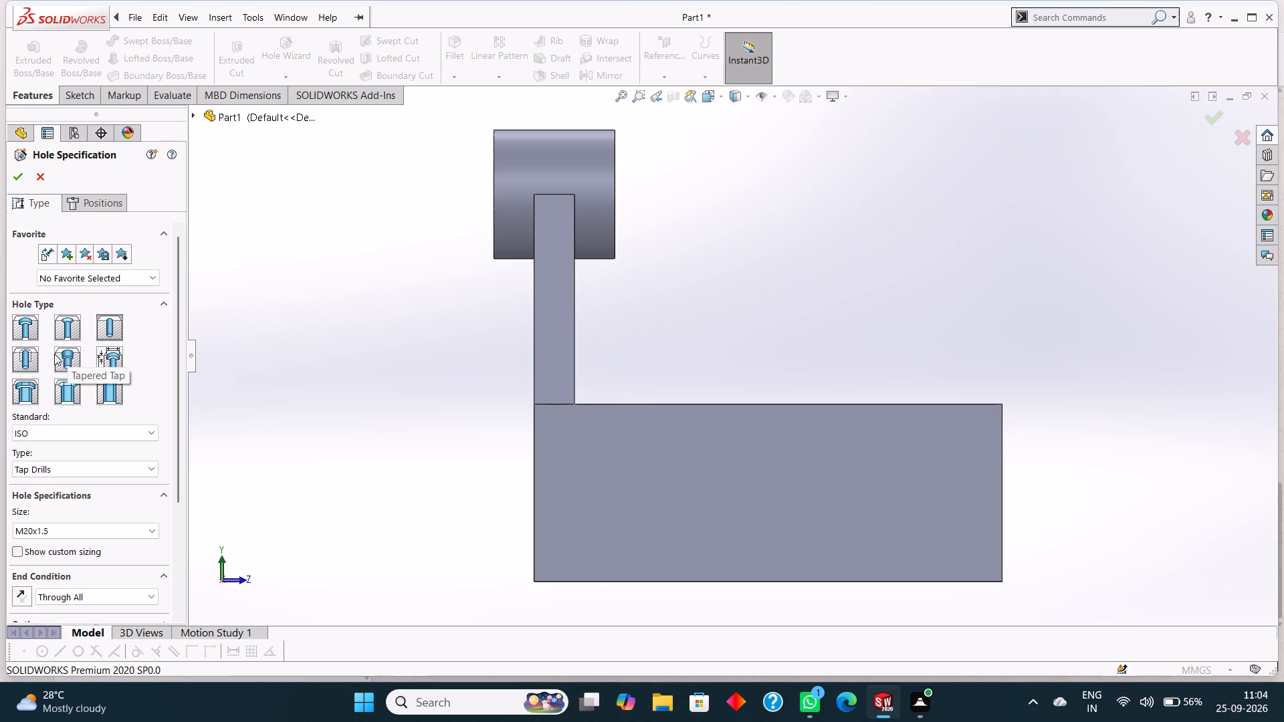
{"action": "left_click", "coordinate": [29, 332]}
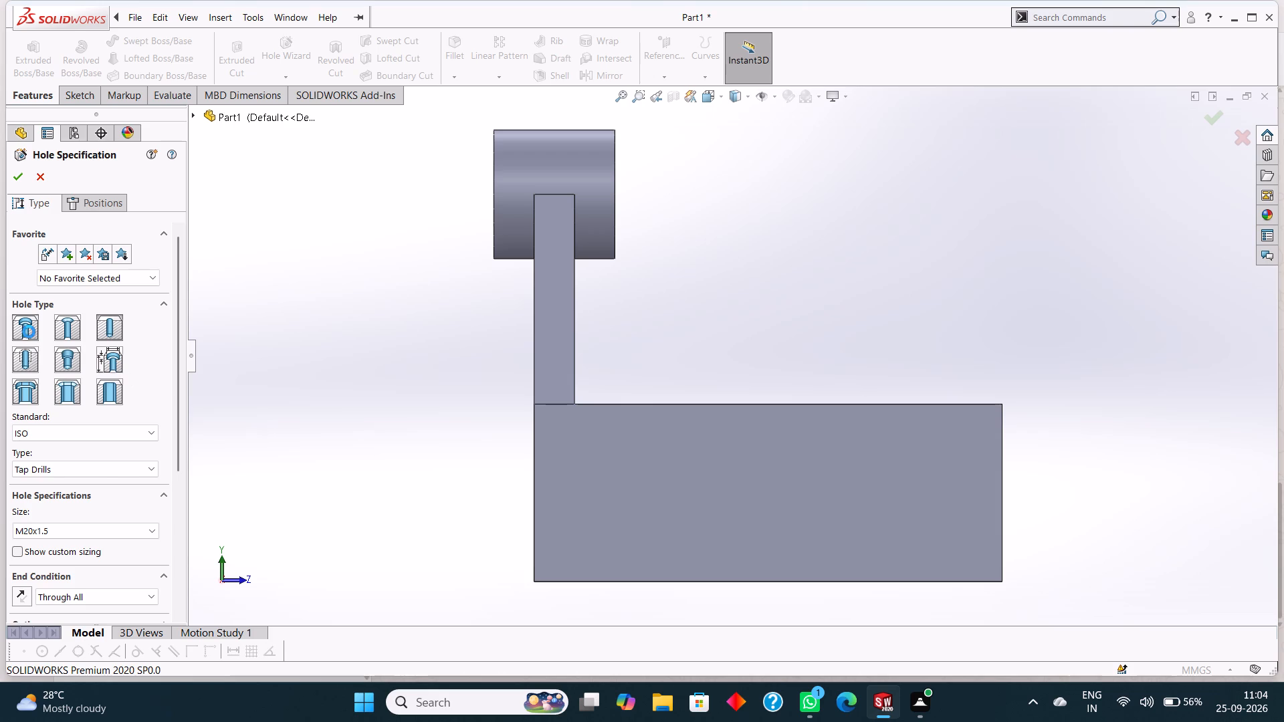
{"action": "left_click", "coordinate": [110, 202]}
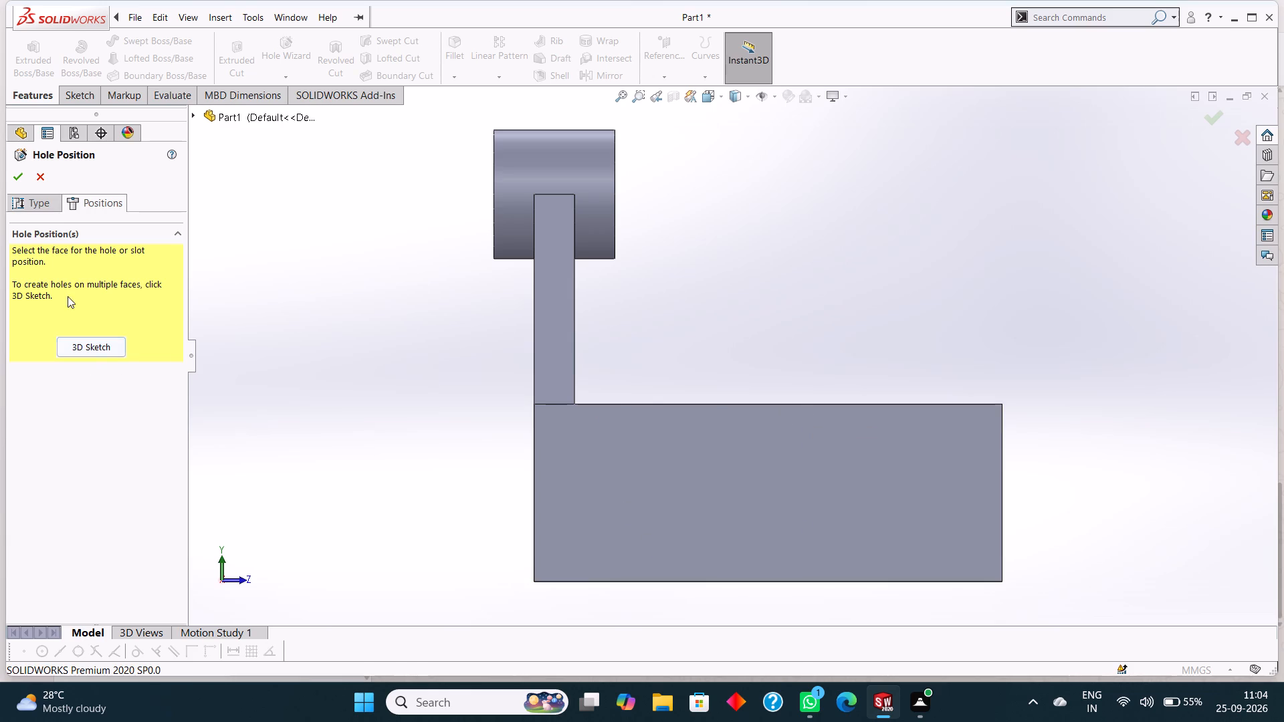
{"action": "left_click", "coordinate": [807, 443]}
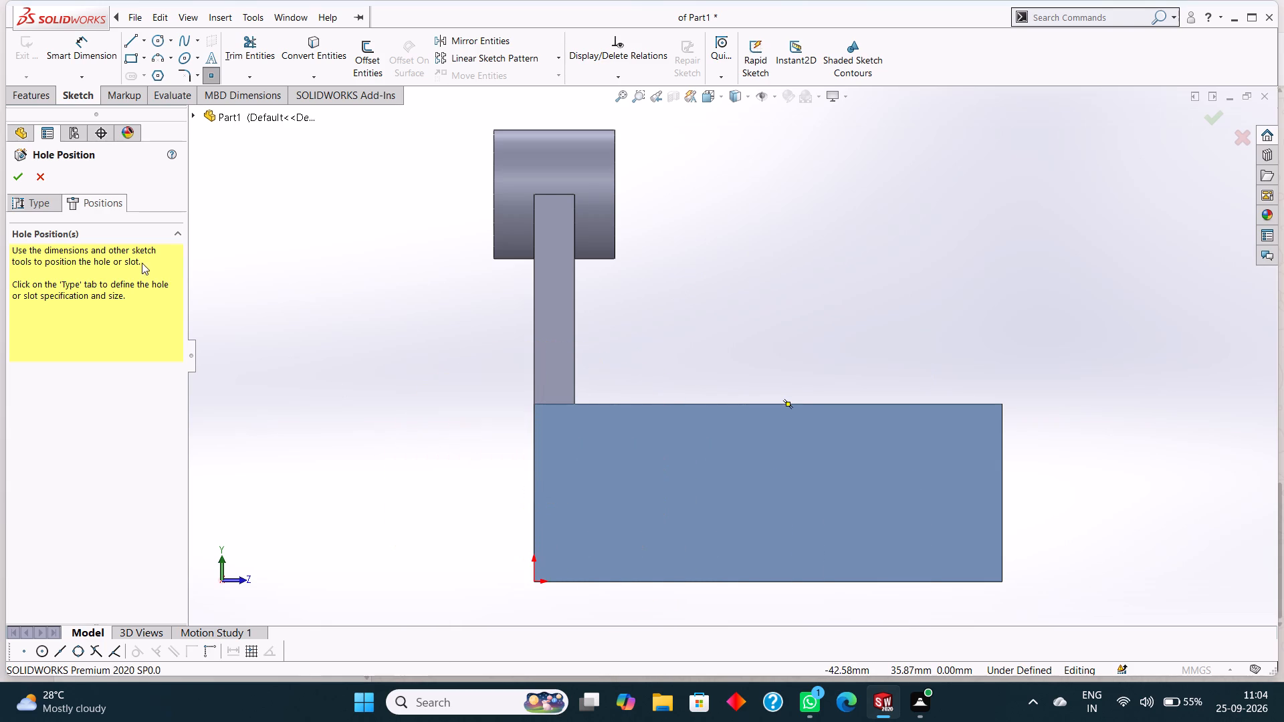
Enable custom sizing for the counterbore hole and set a 7 mm through hole diameter and 10 mm counterbore diameter.
{"action": "left_click", "coordinate": [43, 205]}
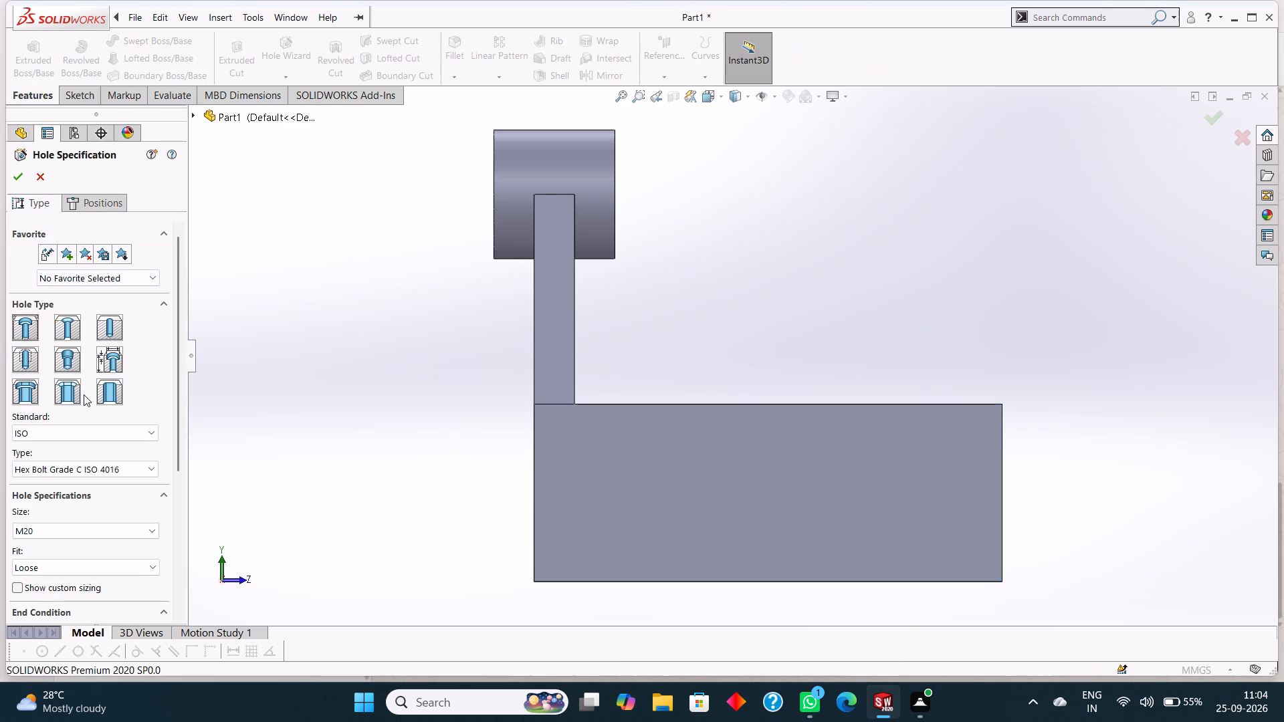
{"action": "left_click_drag", "start_coordinate": [175, 394], "coordinate": [184, 433]}
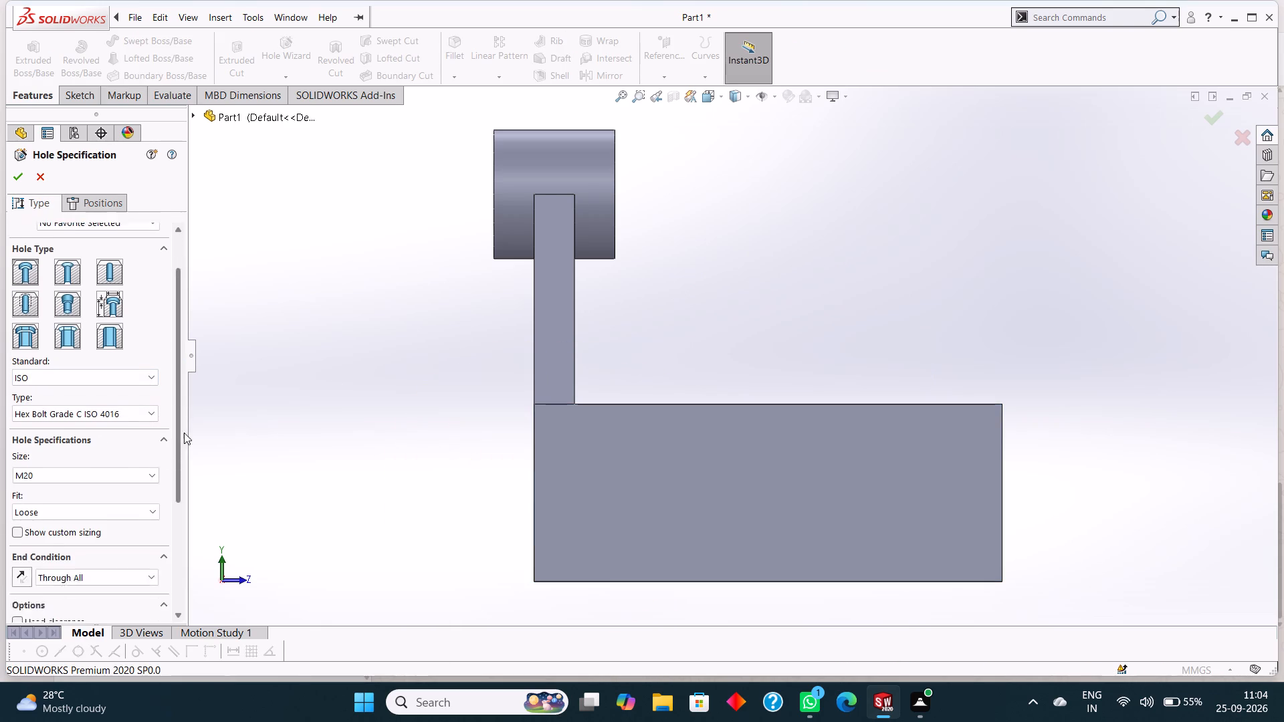
{"action": "left_click_drag", "start_coordinate": [184, 433], "coordinate": [189, 505]}
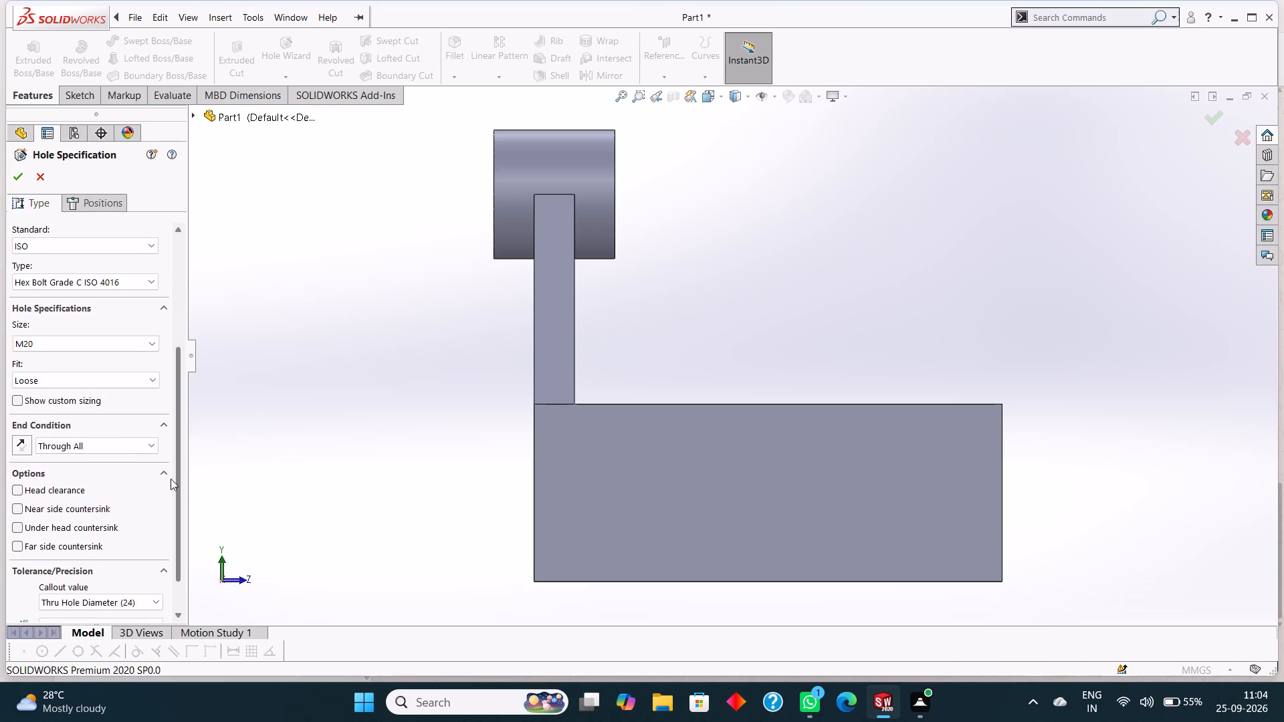
{"action": "left_click", "coordinate": [19, 401]}
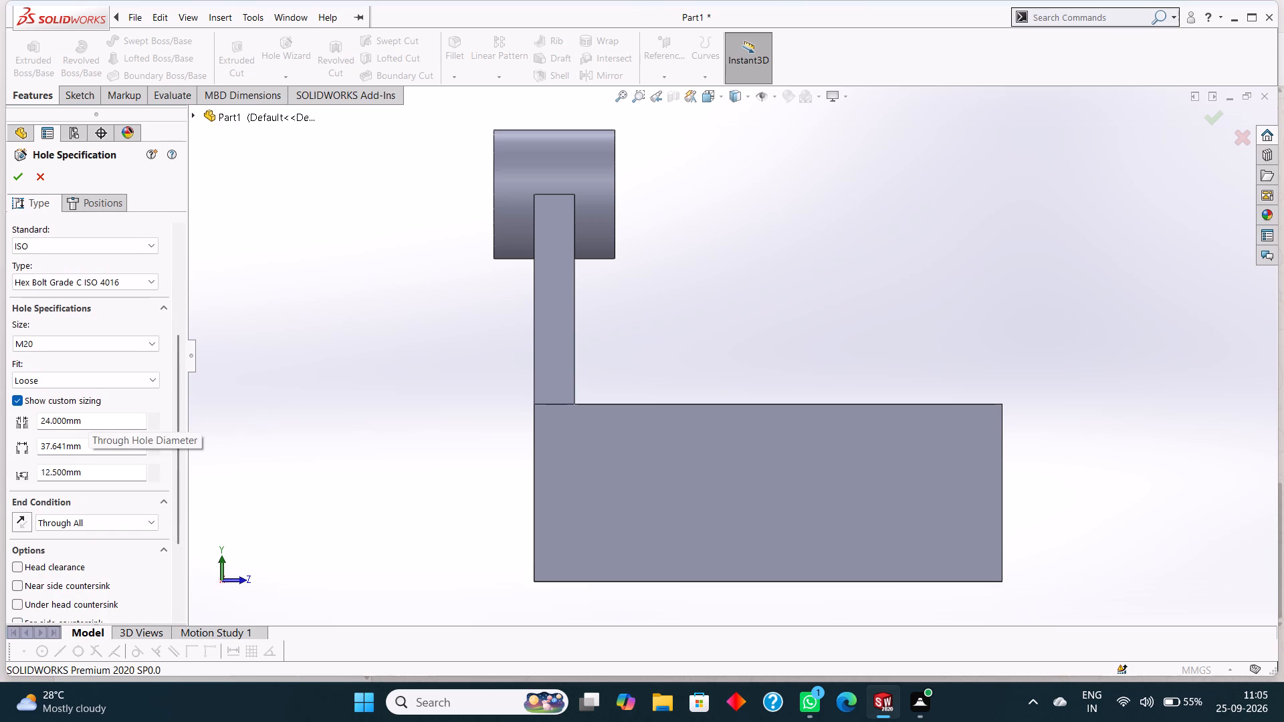
{"action": "left_click_drag", "start_coordinate": [122, 425], "coordinate": [45, 422]}
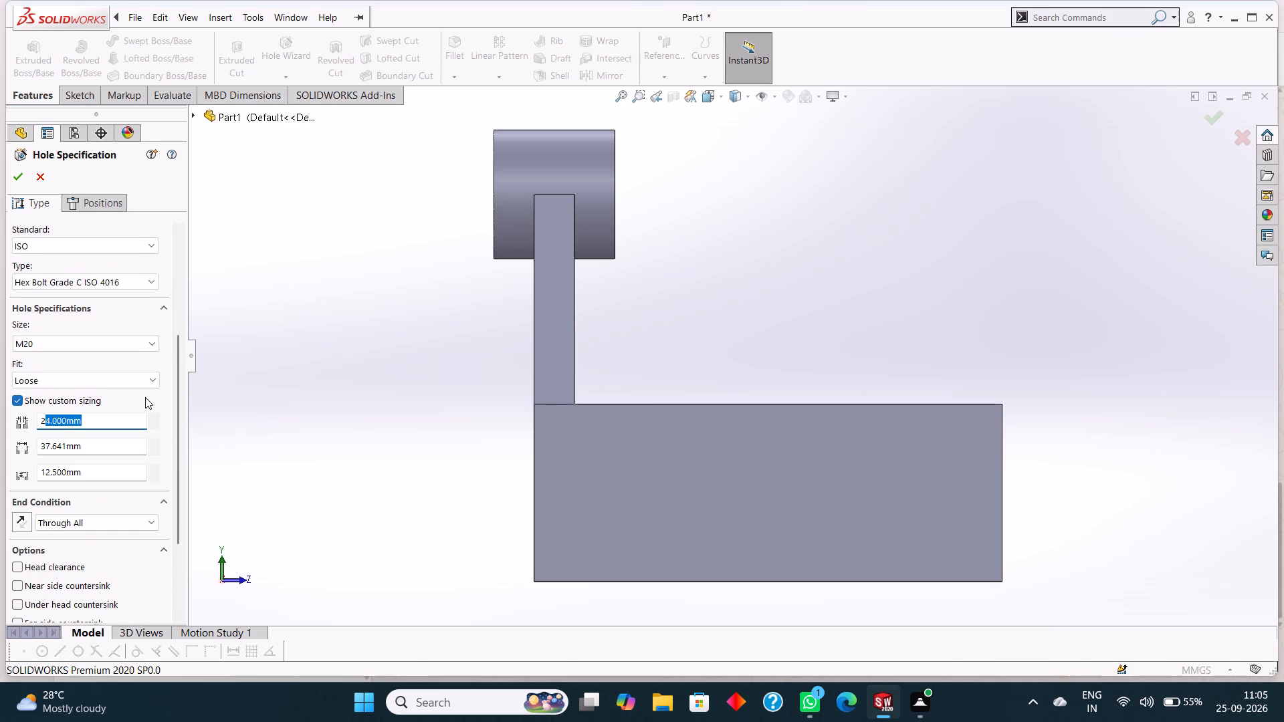
{"action": "left_click", "coordinate": [145, 397]}
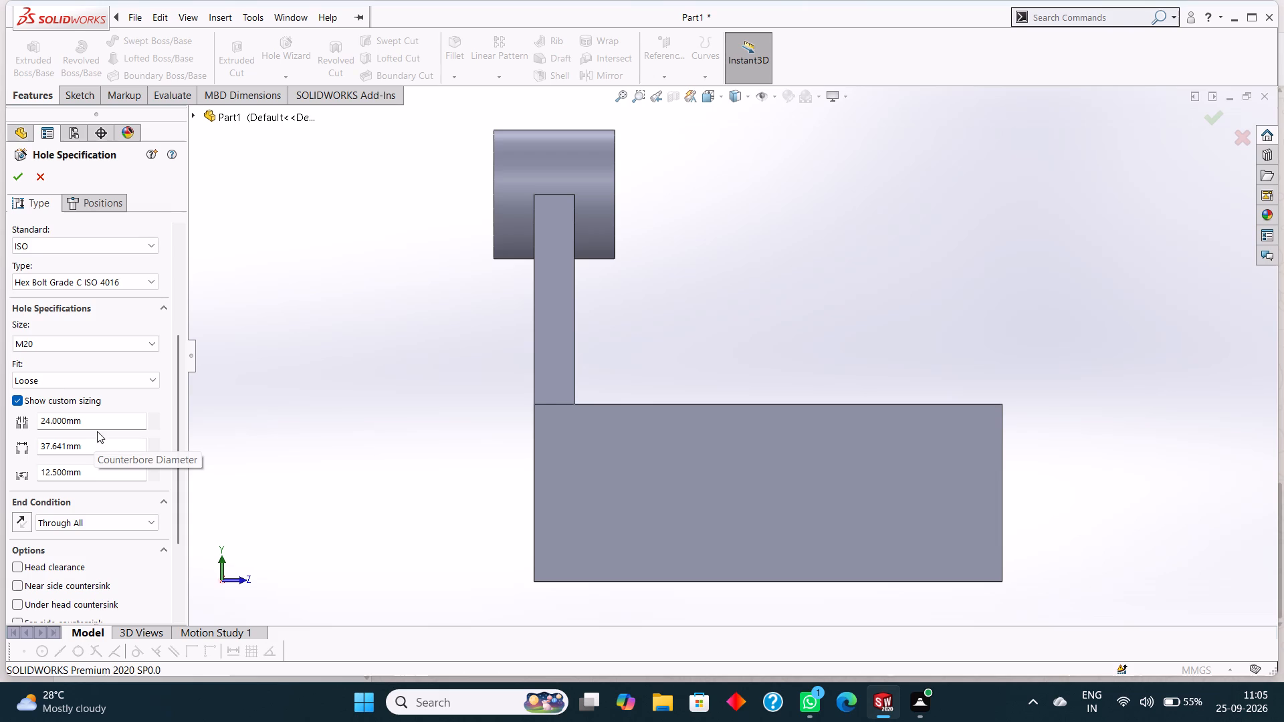
{"action": "left_click_drag", "start_coordinate": [95, 420], "coordinate": [25, 407]}
{"action": "key", "text": "BackSpace"}
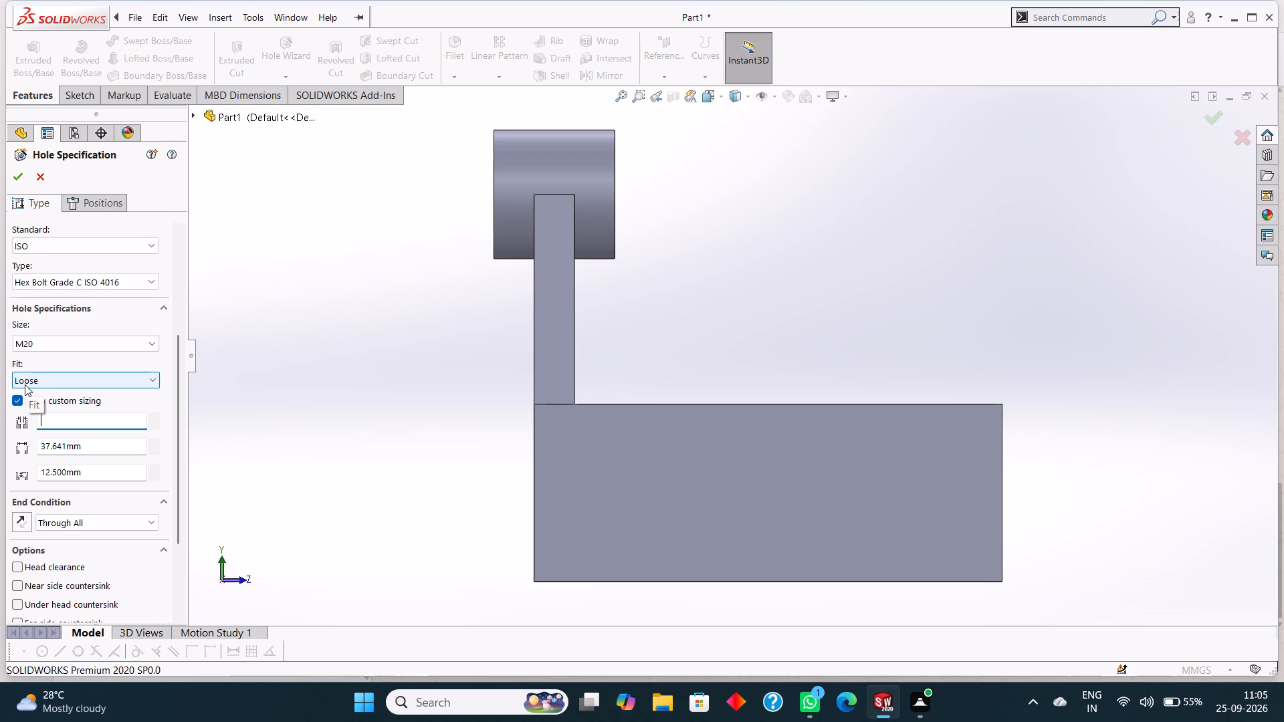
{"action": "key", "text": "7"}
{"action": "left_click_drag", "start_coordinate": [105, 446], "coordinate": [25, 441]}
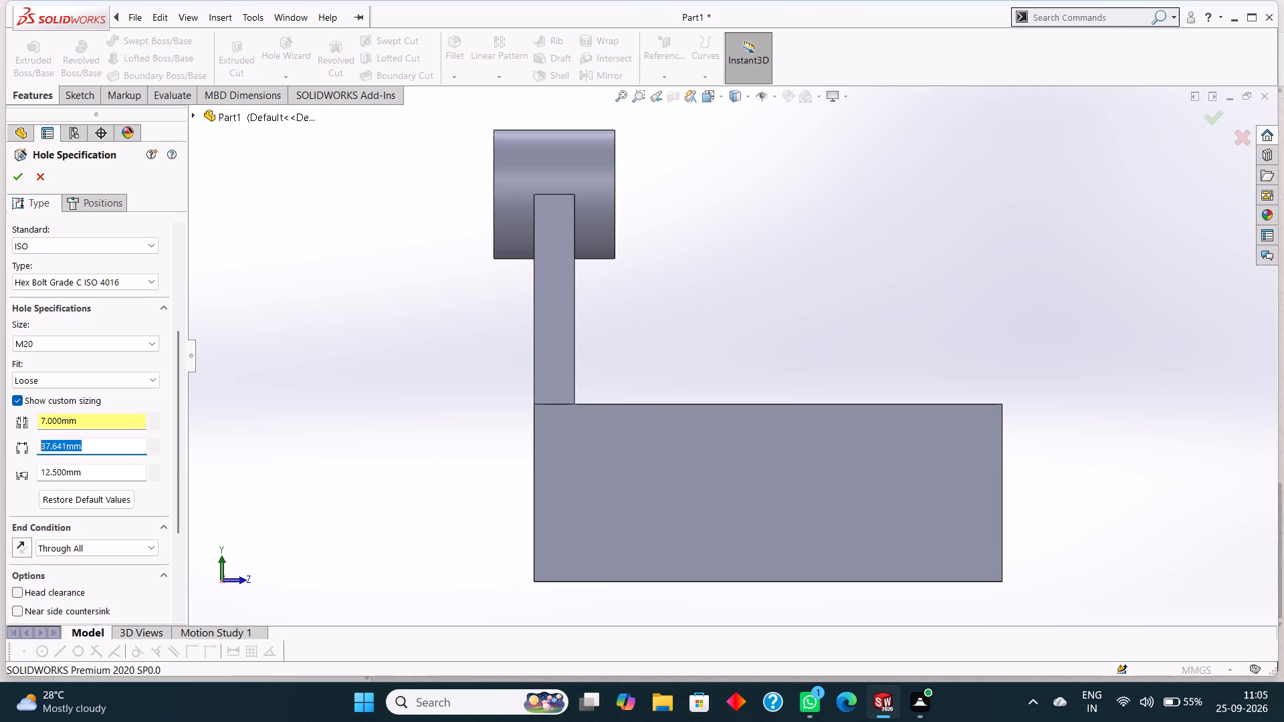
{"action": "type", "text": "10"}
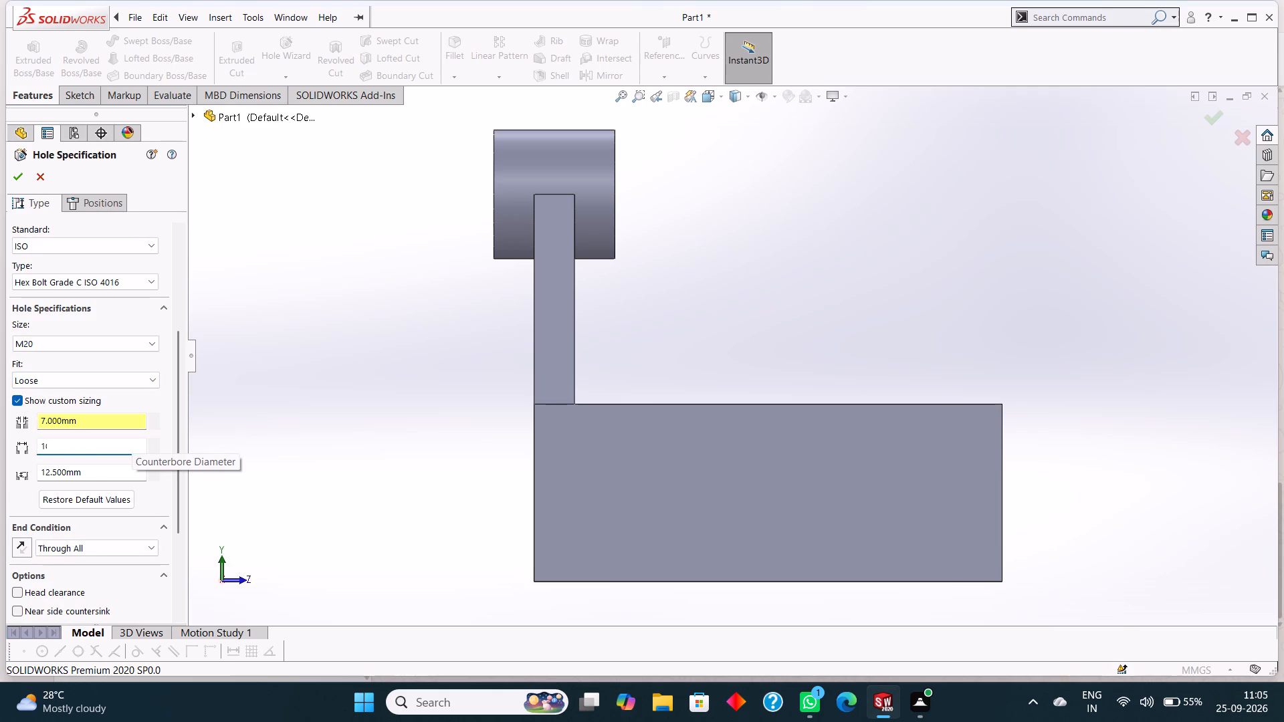
{"action": "key", "text": "Return"}
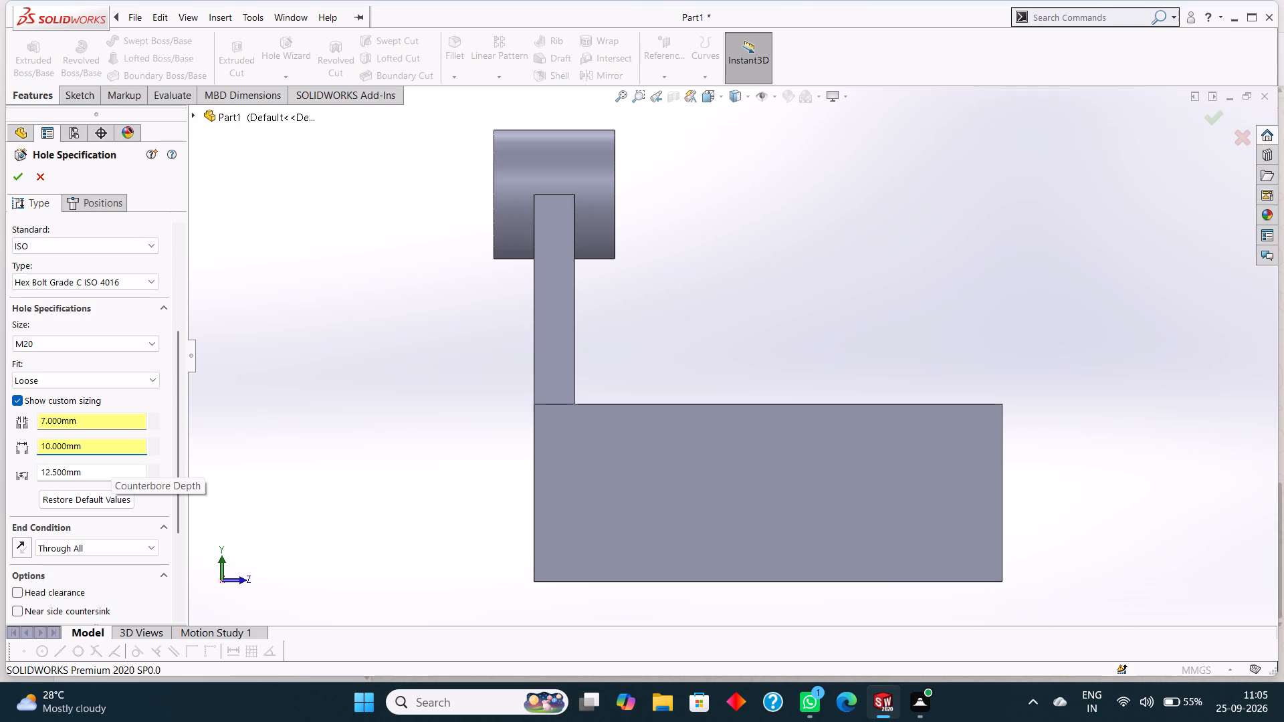
{"action": "left_click", "coordinate": [96, 471]}
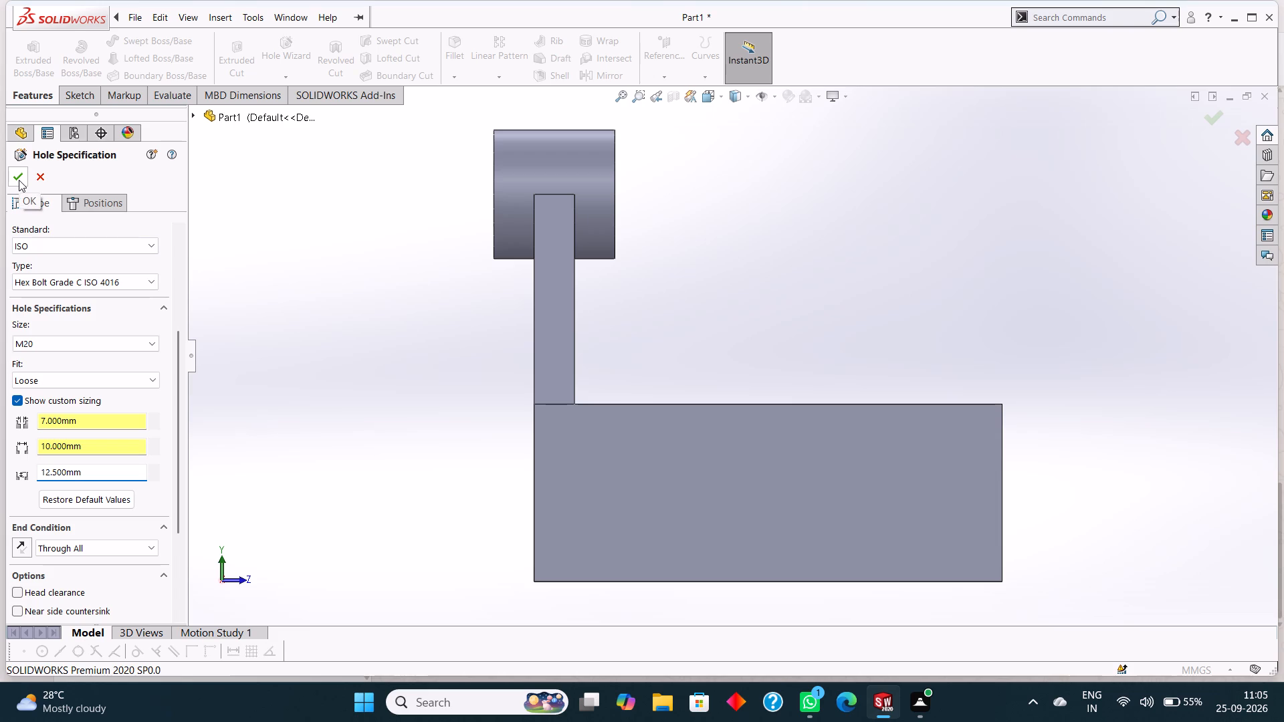
Place the counterbore hole on the block's long side face at mid-height, about 32 mm along and 11 mm up from the origin corner.
{"action": "left_click", "coordinate": [76, 198]}
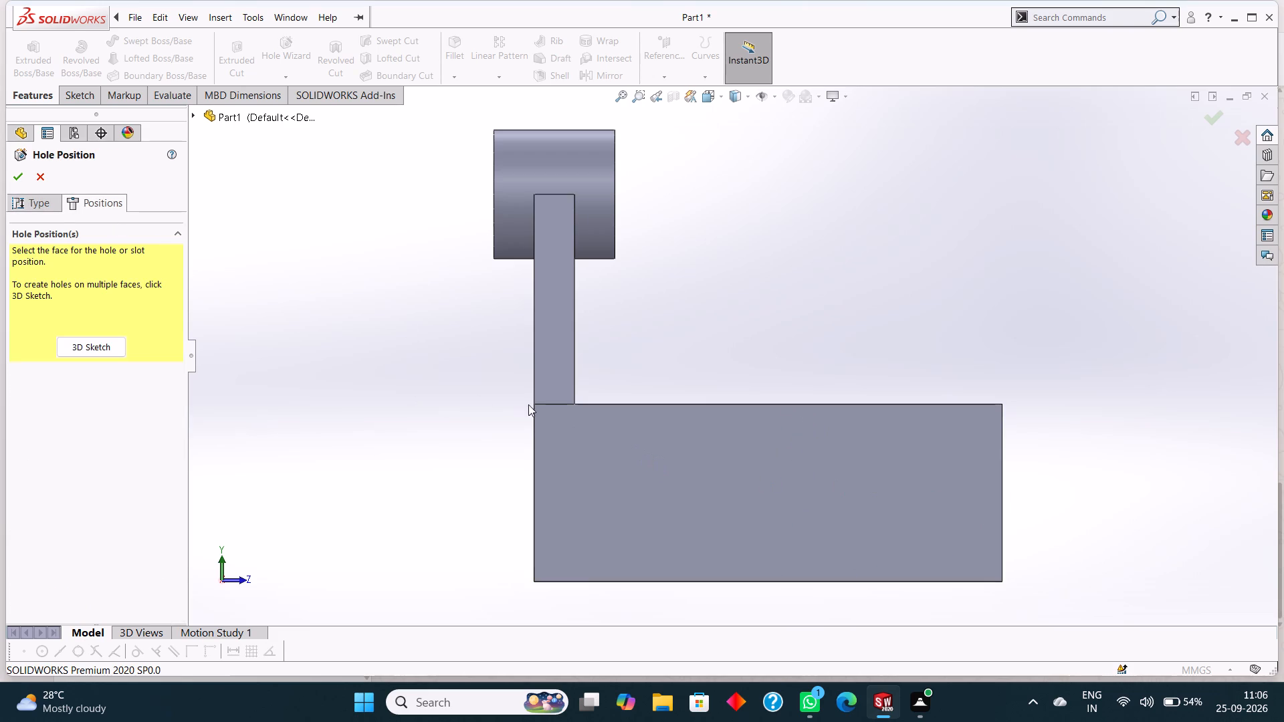
{"action": "left_click", "coordinate": [716, 451]}
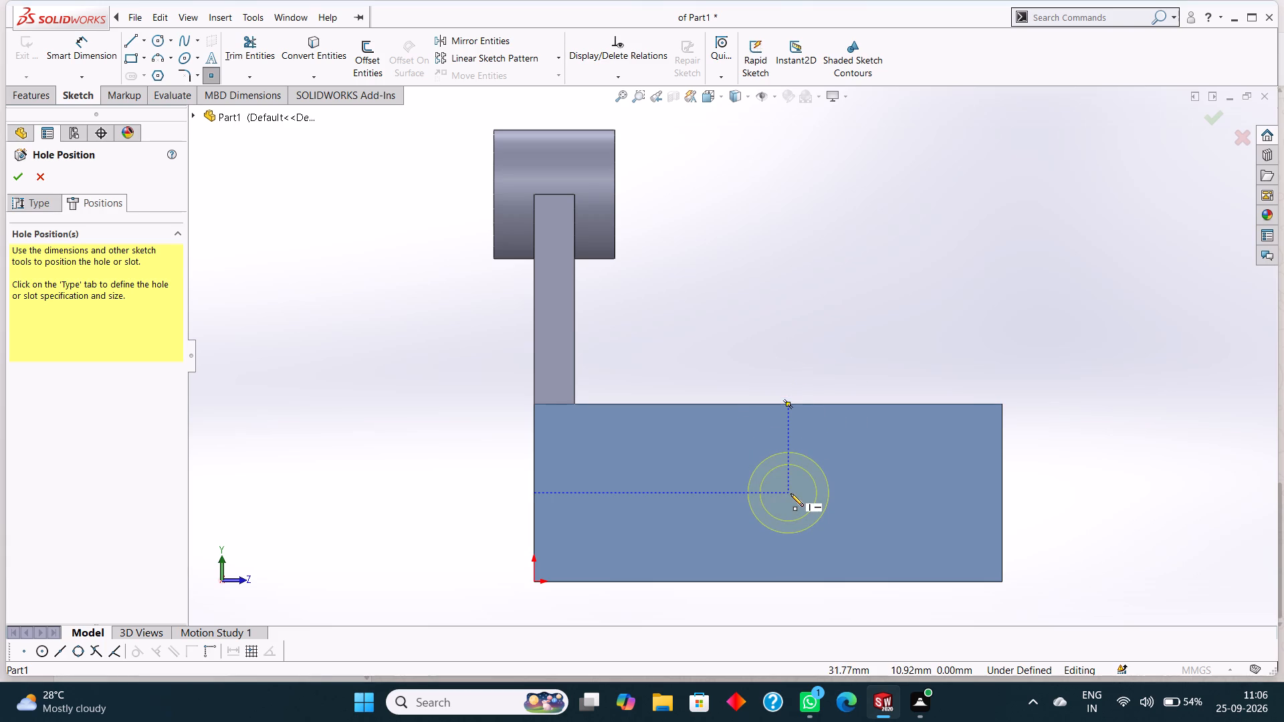
{"action": "left_click", "coordinate": [790, 492]}
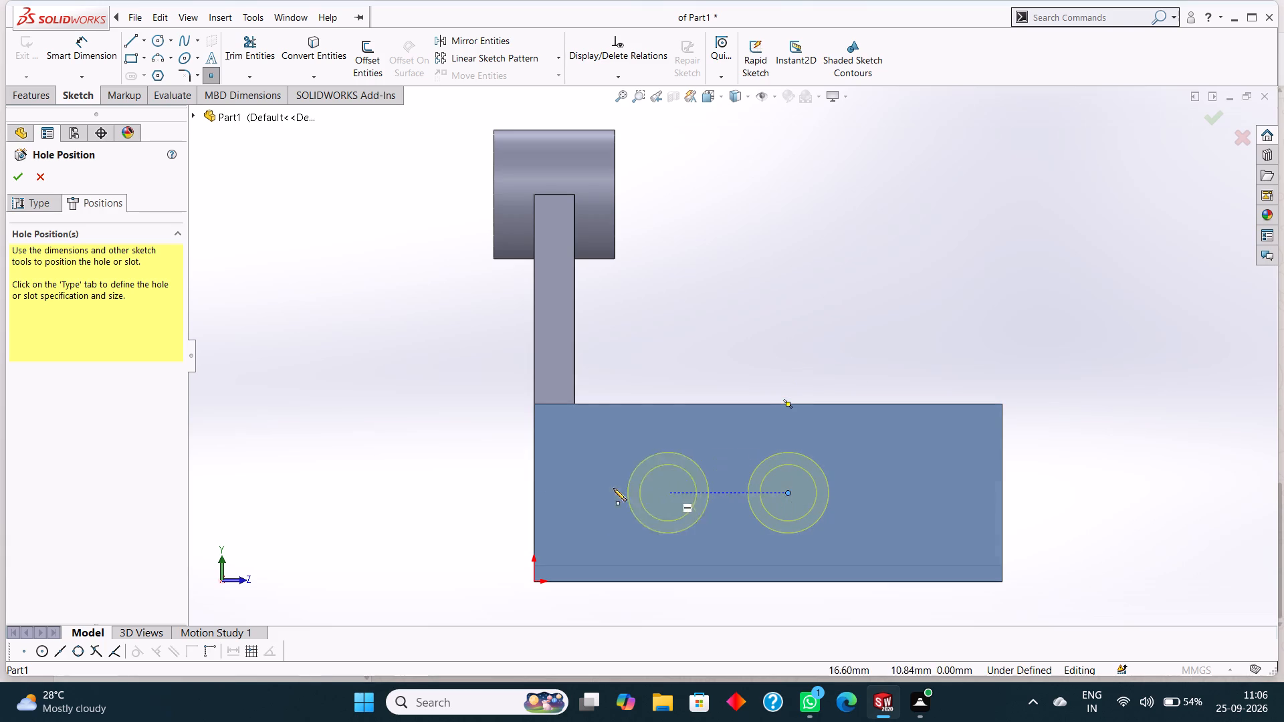
{"action": "left_click", "coordinate": [19, 183]}
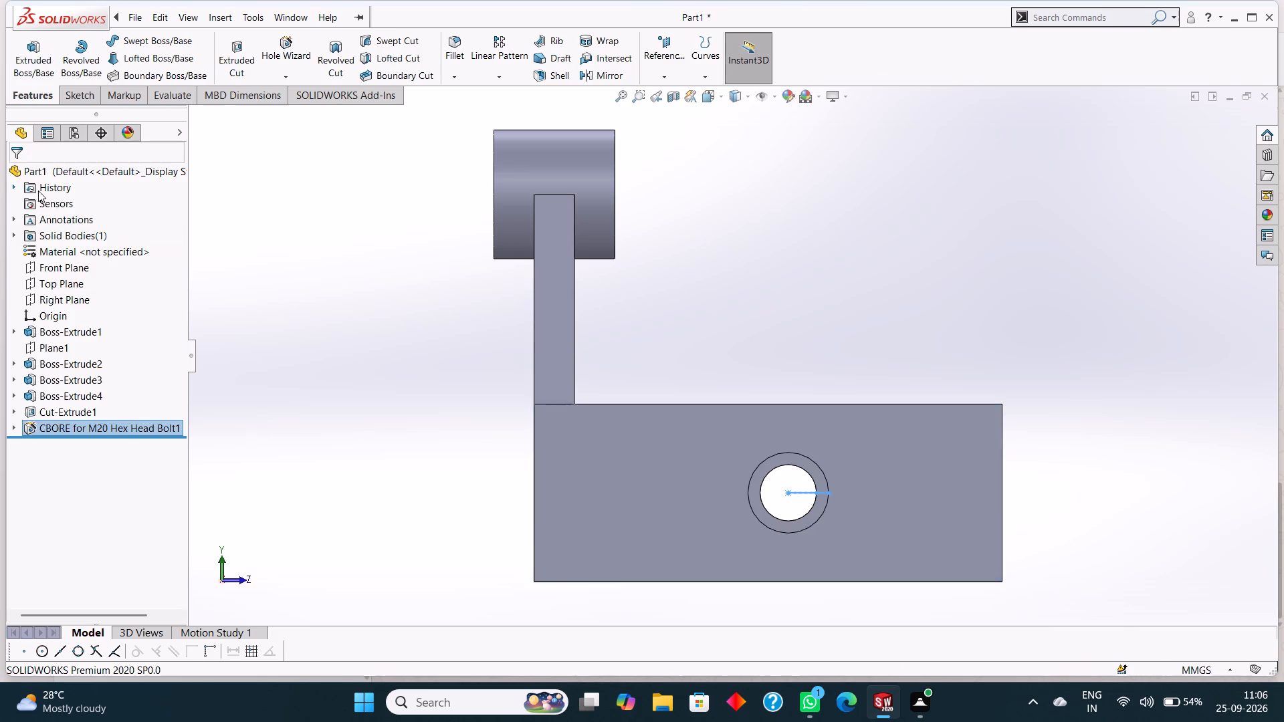
Examine the counterbore hole in the block's side face from above, below and both ends.
{"action": "left_click", "coordinate": [1069, 308]}
{"action": "middle_click_drag", "start_coordinate": [1076, 306], "coordinate": [1019, 432]}
{"action": "scroll", "coordinate": [1021, 432], "scroll_direction": "down", "scroll_amount": 1}
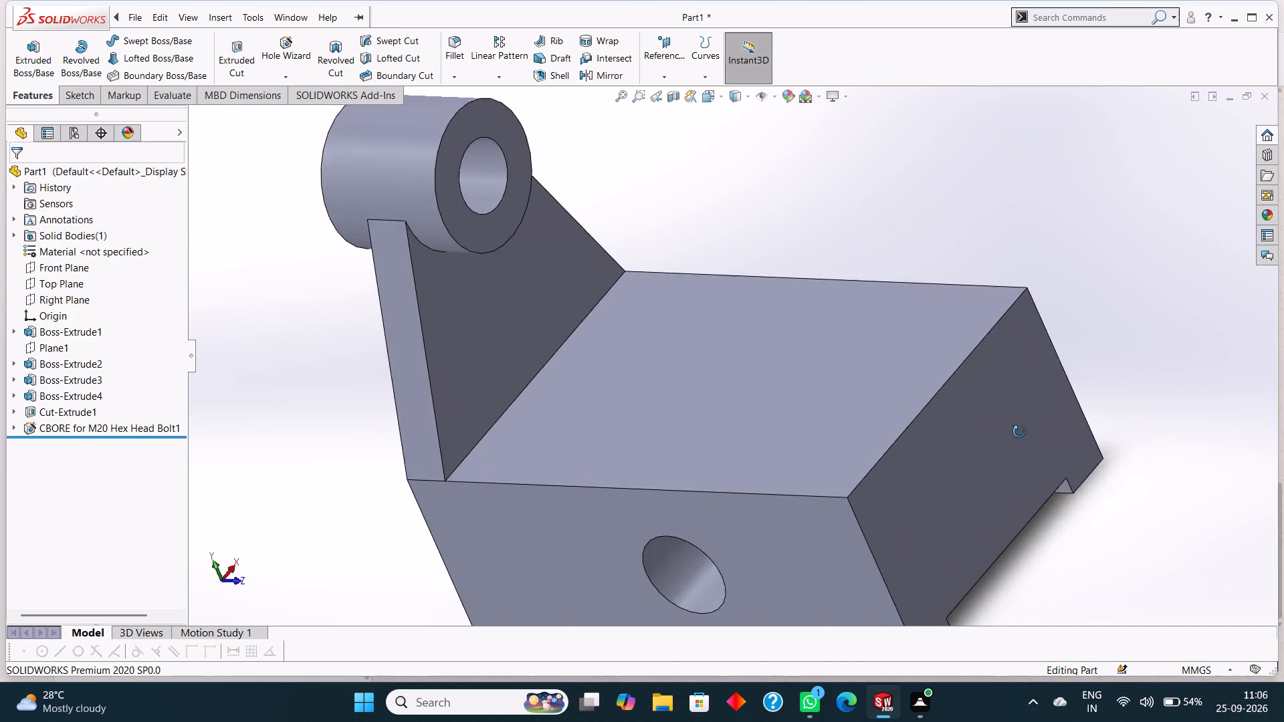
{"action": "middle_click_drag", "start_coordinate": [1019, 432], "coordinate": [1075, 269]}
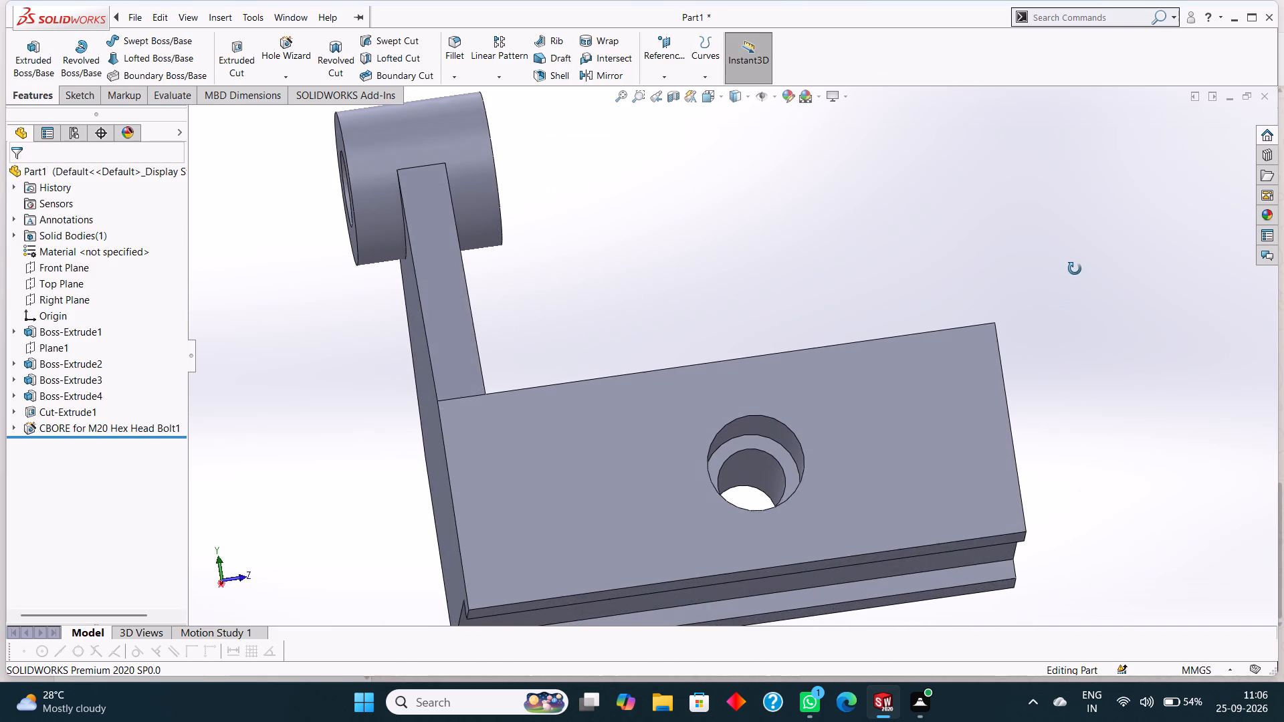
{"action": "middle_click_drag", "start_coordinate": [1075, 269], "coordinate": [1065, 287]}
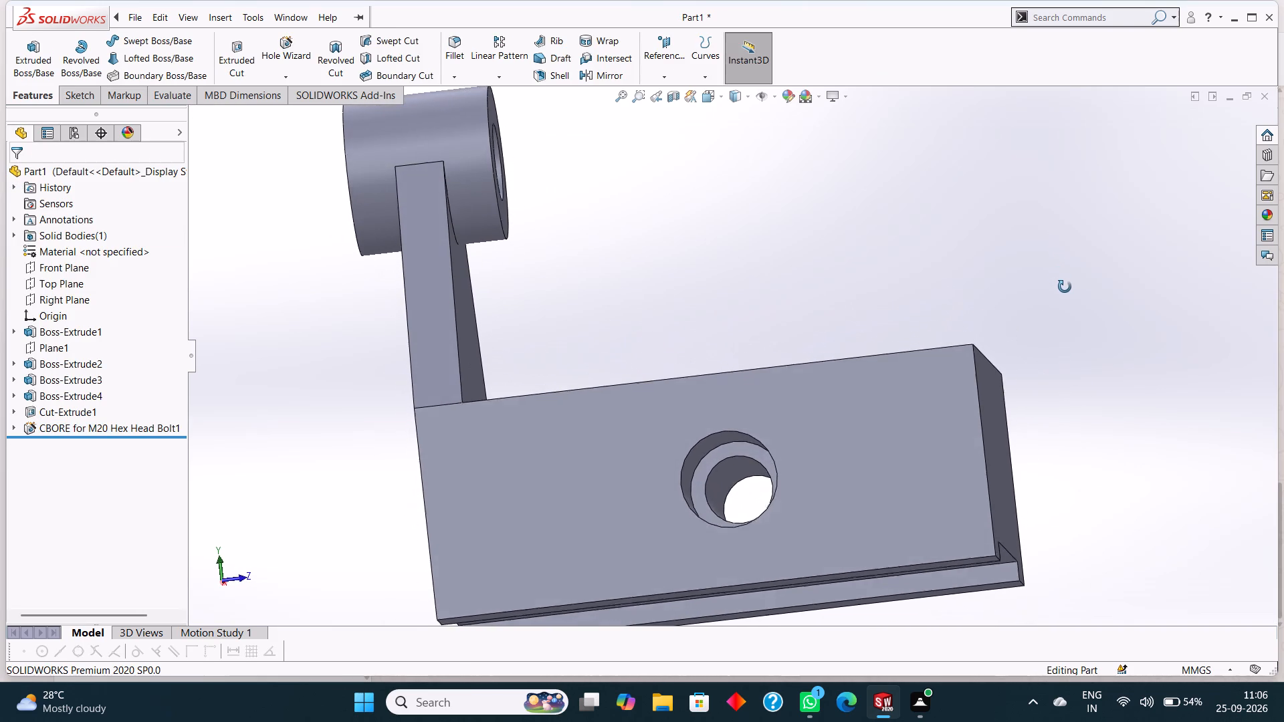
{"action": "middle_click_drag", "start_coordinate": [1065, 287], "coordinate": [1065, 293]}
{"action": "middle_click_drag", "start_coordinate": [1100, 314], "coordinate": [1117, 294]}
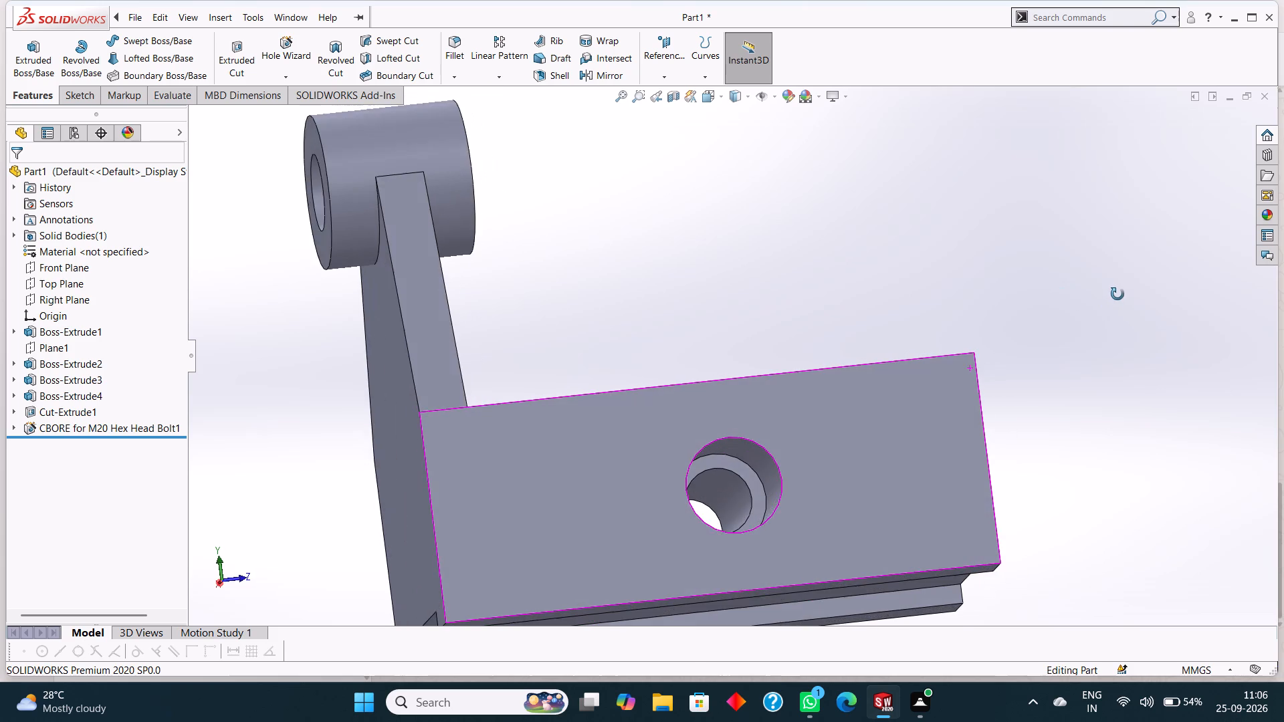
{"action": "middle_click_drag", "start_coordinate": [1117, 294], "coordinate": [1098, 330]}
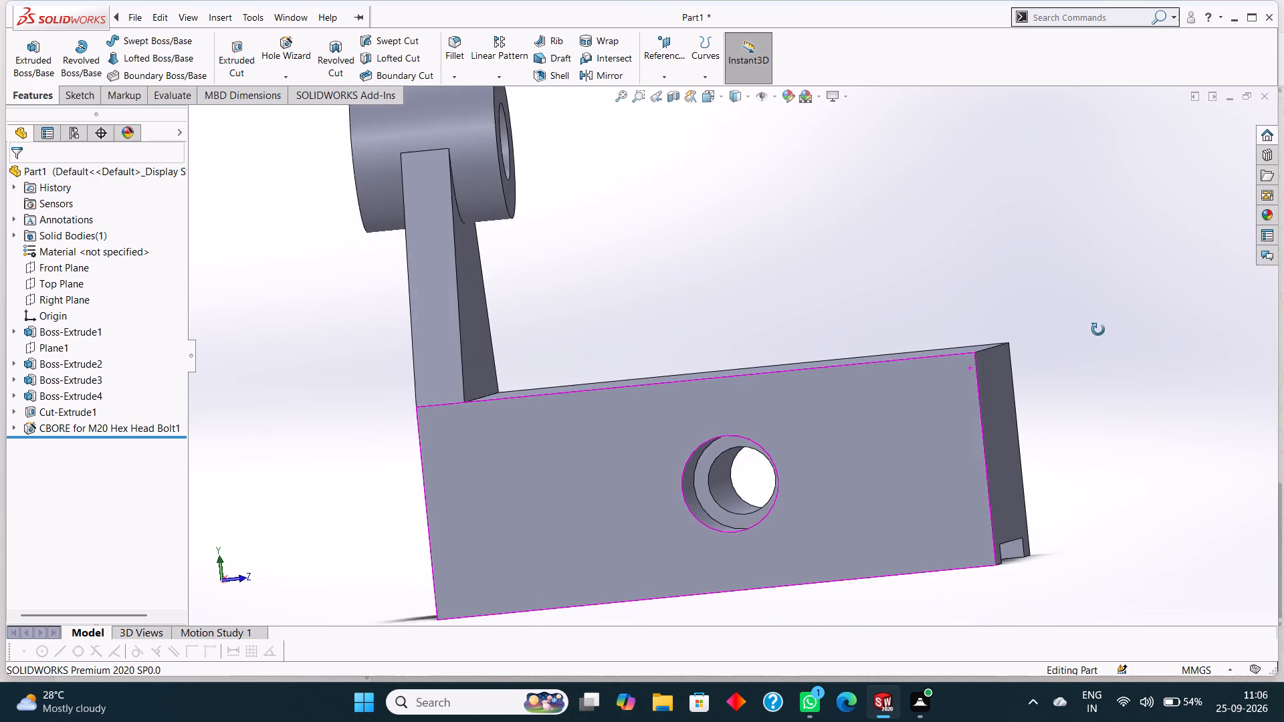
{"action": "middle_click_drag", "start_coordinate": [1098, 330], "coordinate": [1098, 331]}
{"action": "scroll", "coordinate": [1098, 331], "scroll_direction": "up", "scroll_amount": 2}
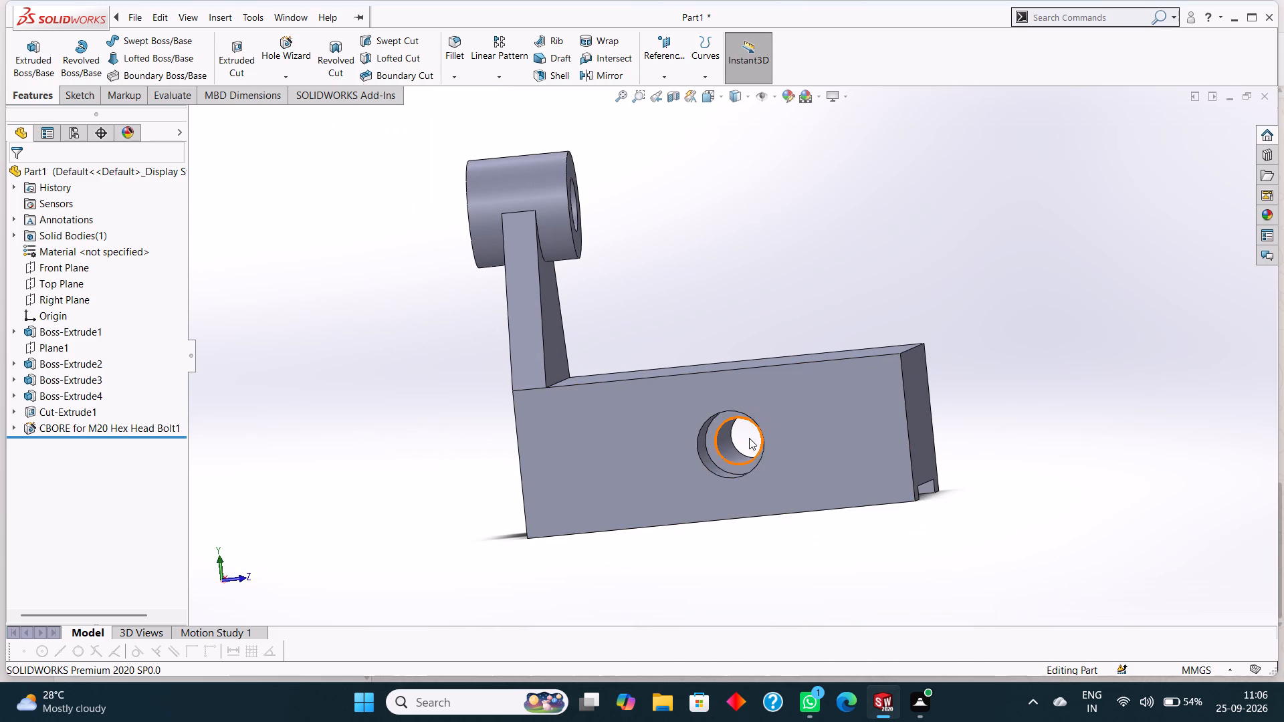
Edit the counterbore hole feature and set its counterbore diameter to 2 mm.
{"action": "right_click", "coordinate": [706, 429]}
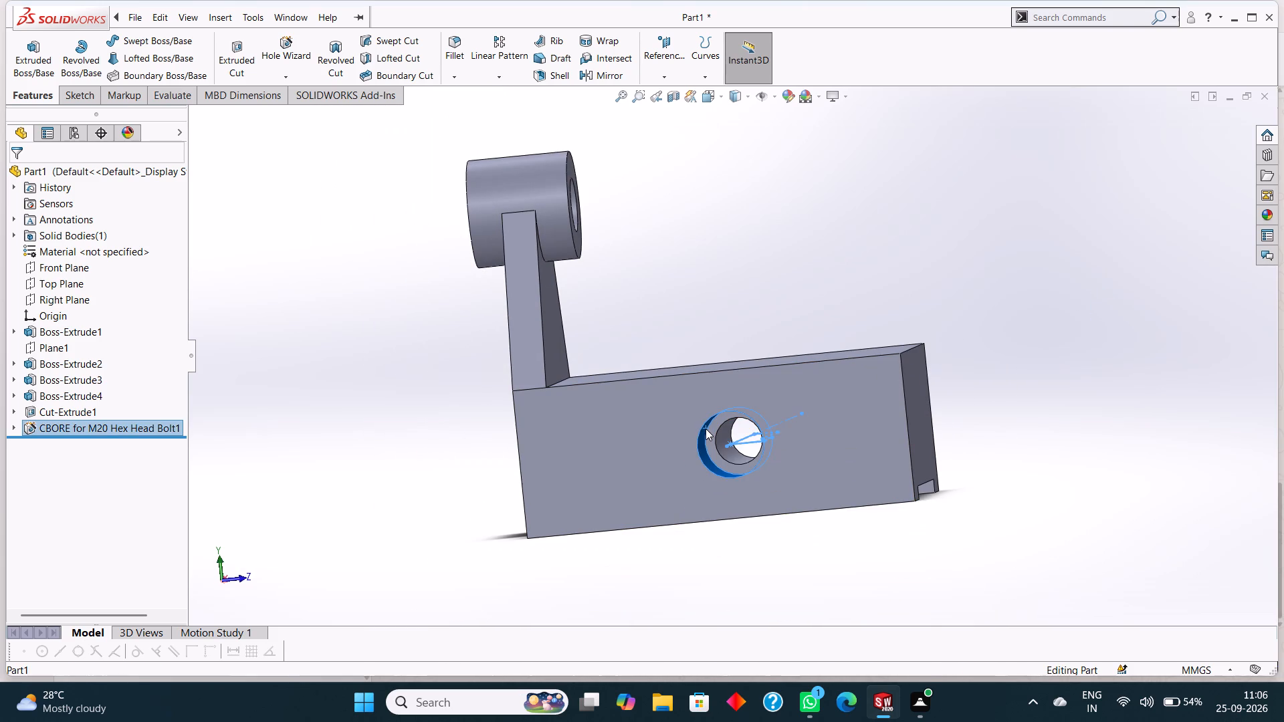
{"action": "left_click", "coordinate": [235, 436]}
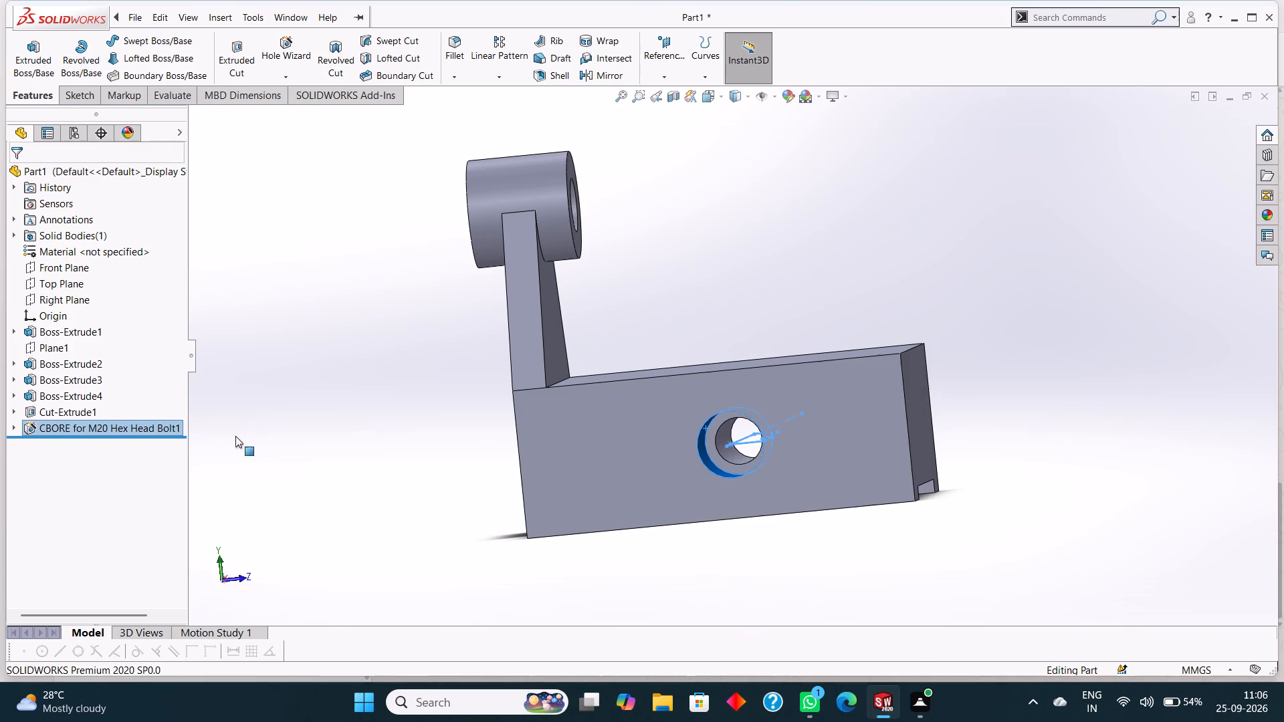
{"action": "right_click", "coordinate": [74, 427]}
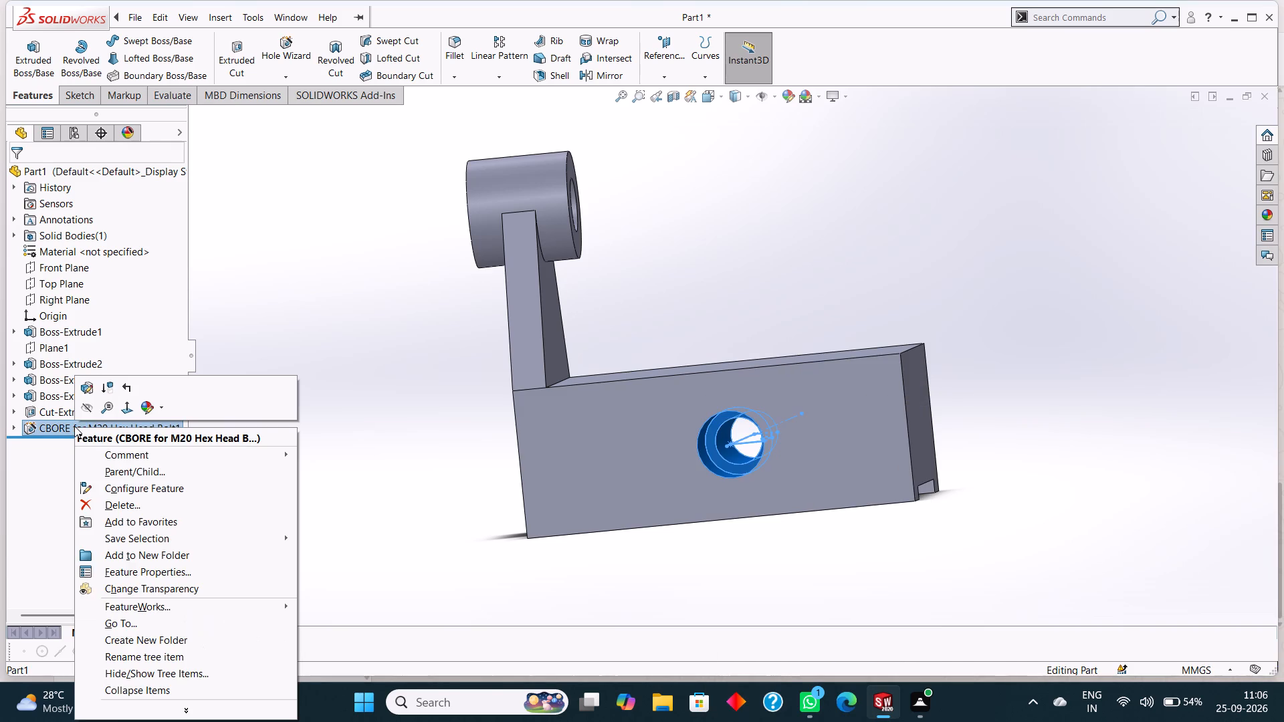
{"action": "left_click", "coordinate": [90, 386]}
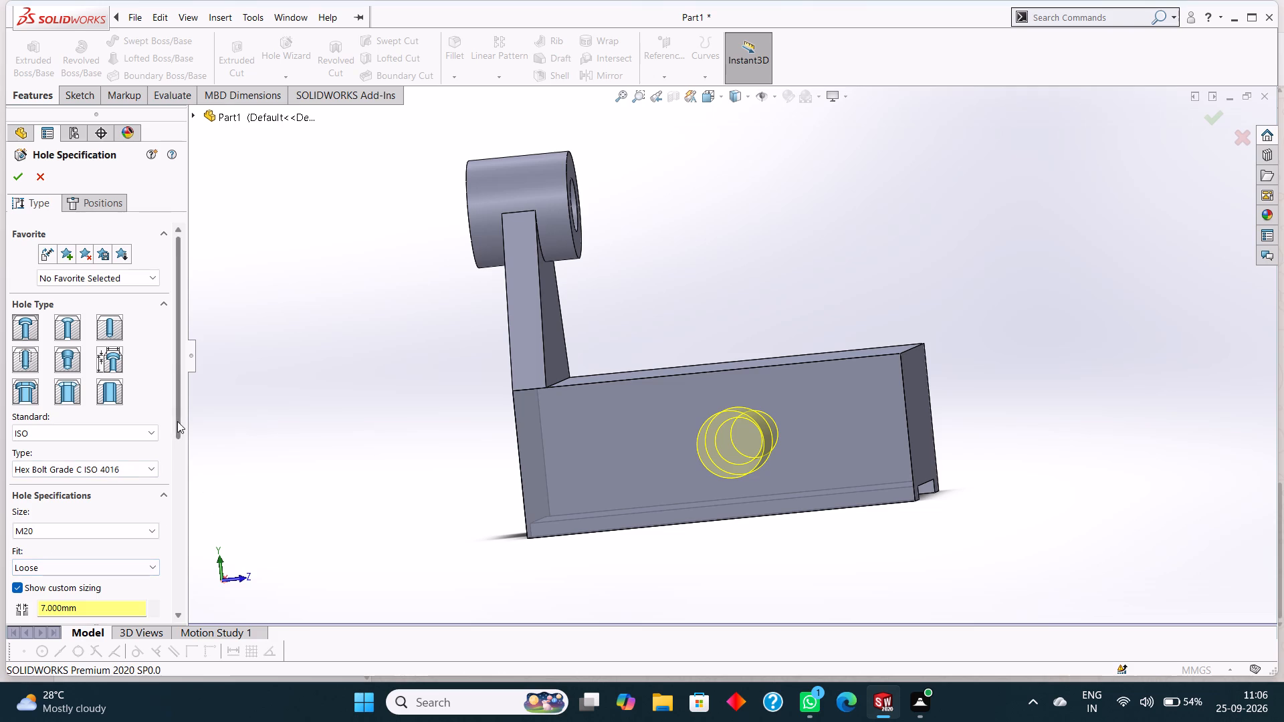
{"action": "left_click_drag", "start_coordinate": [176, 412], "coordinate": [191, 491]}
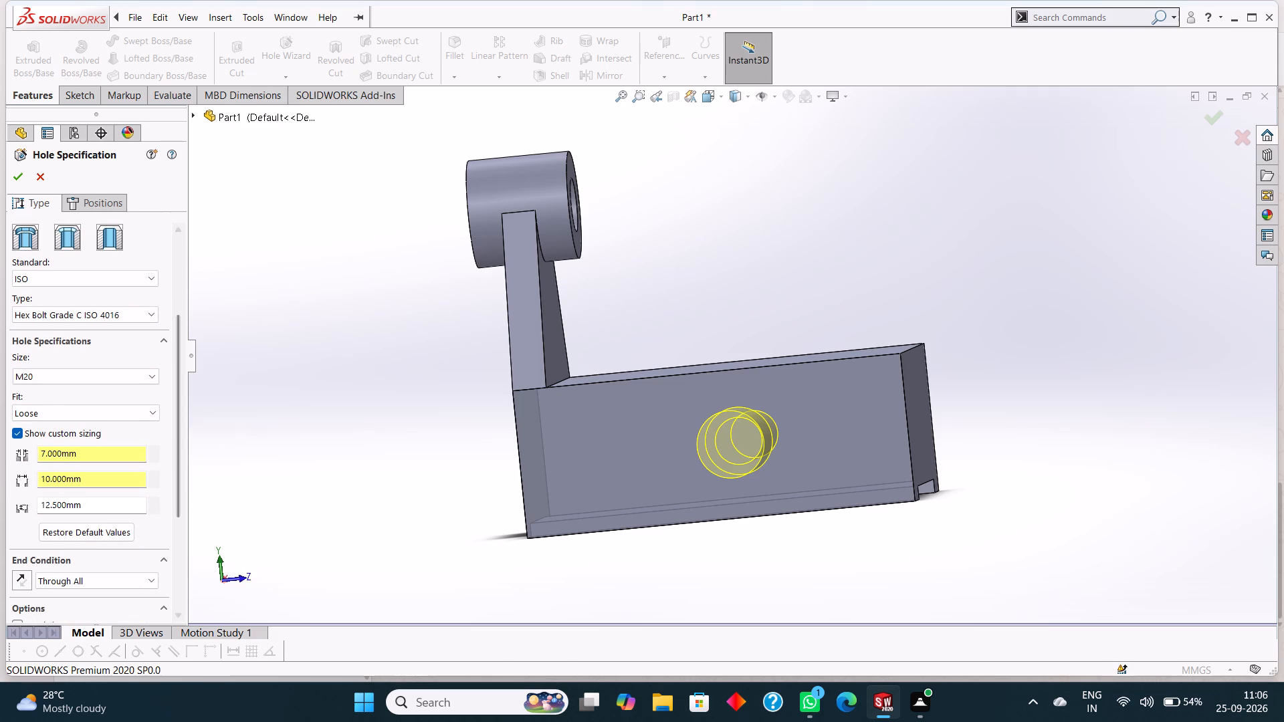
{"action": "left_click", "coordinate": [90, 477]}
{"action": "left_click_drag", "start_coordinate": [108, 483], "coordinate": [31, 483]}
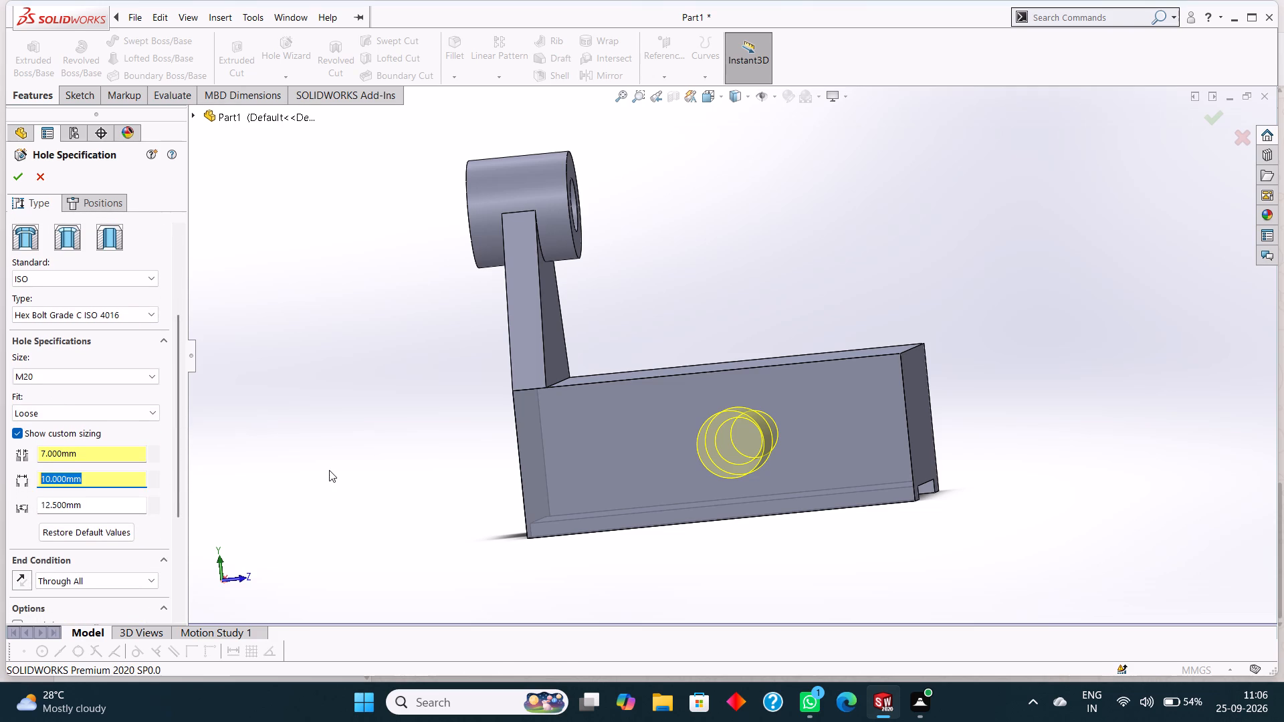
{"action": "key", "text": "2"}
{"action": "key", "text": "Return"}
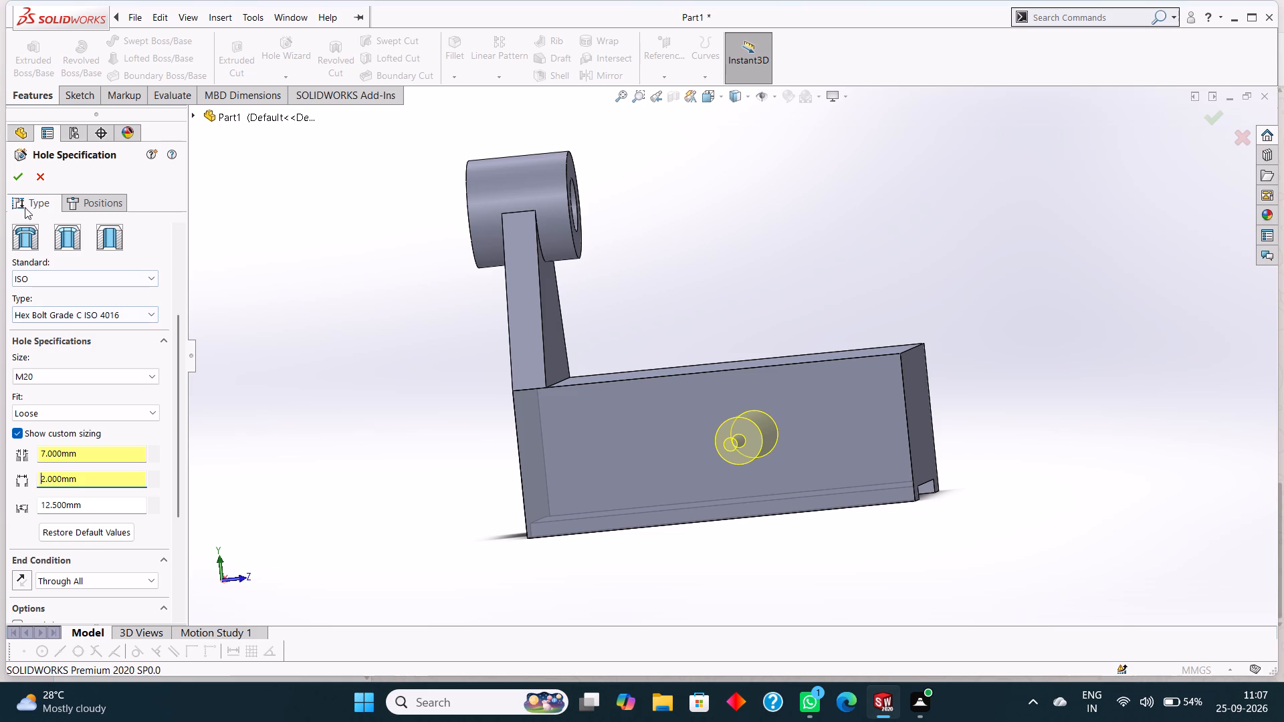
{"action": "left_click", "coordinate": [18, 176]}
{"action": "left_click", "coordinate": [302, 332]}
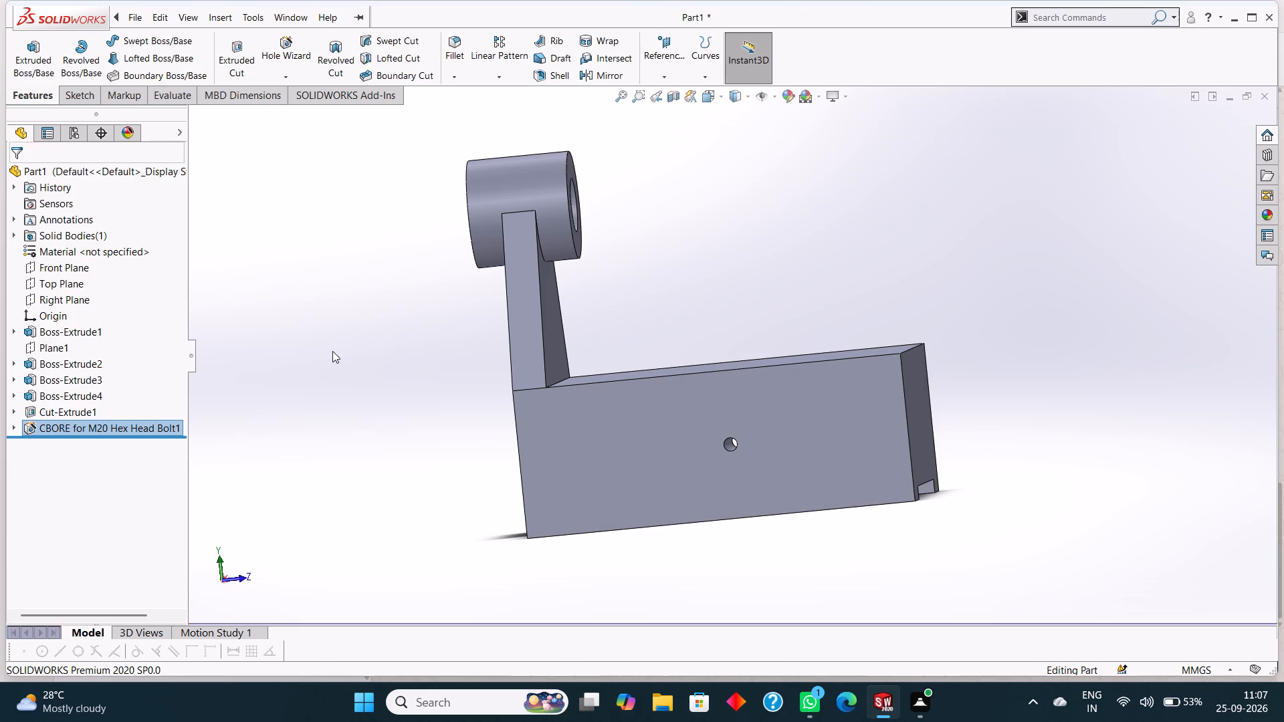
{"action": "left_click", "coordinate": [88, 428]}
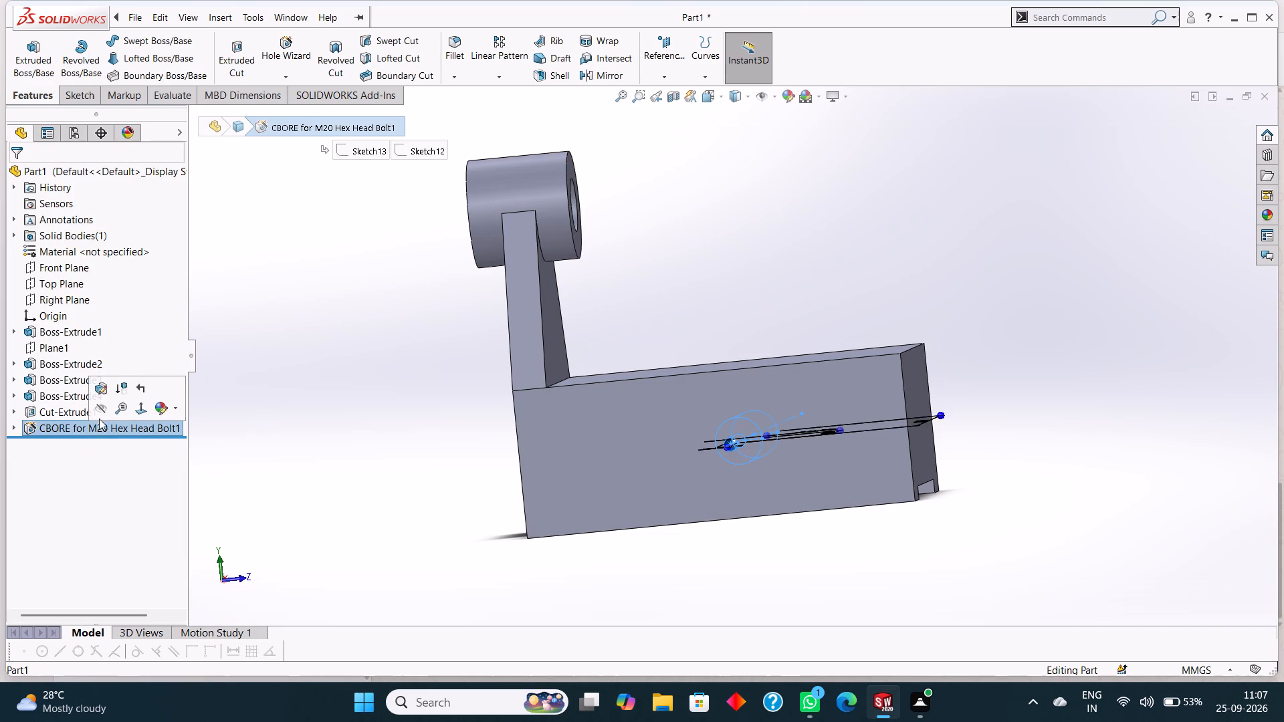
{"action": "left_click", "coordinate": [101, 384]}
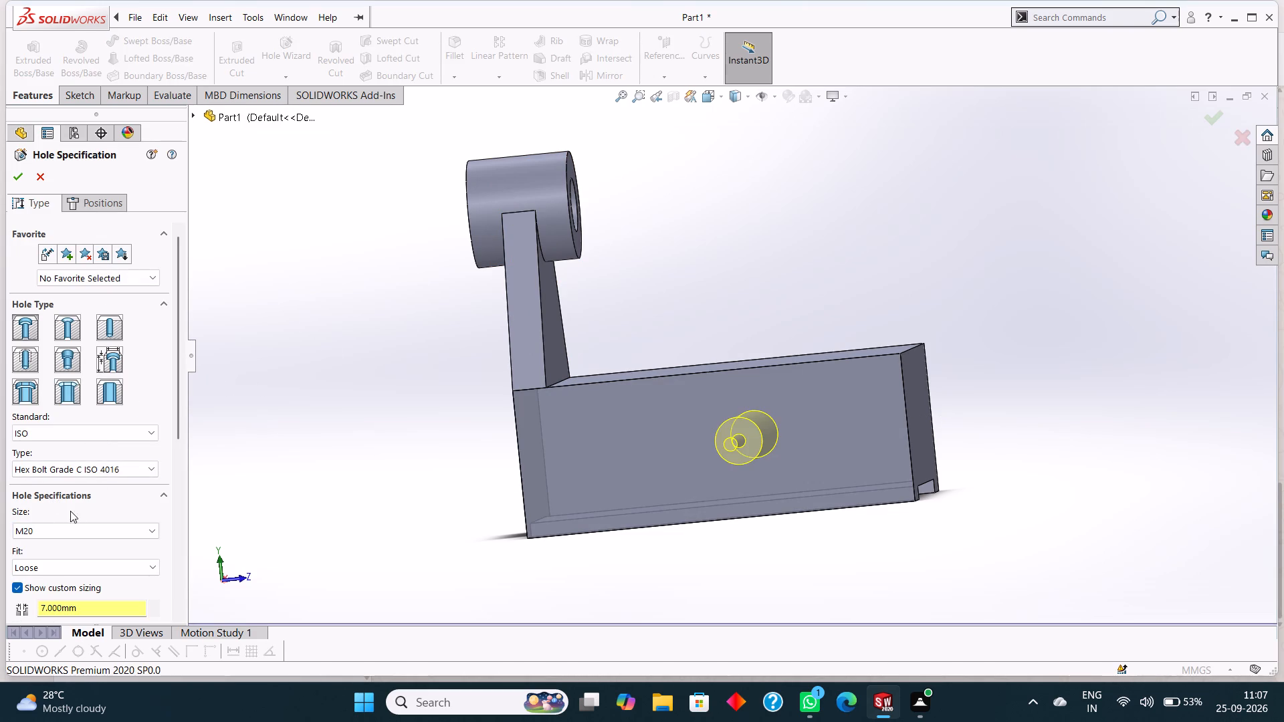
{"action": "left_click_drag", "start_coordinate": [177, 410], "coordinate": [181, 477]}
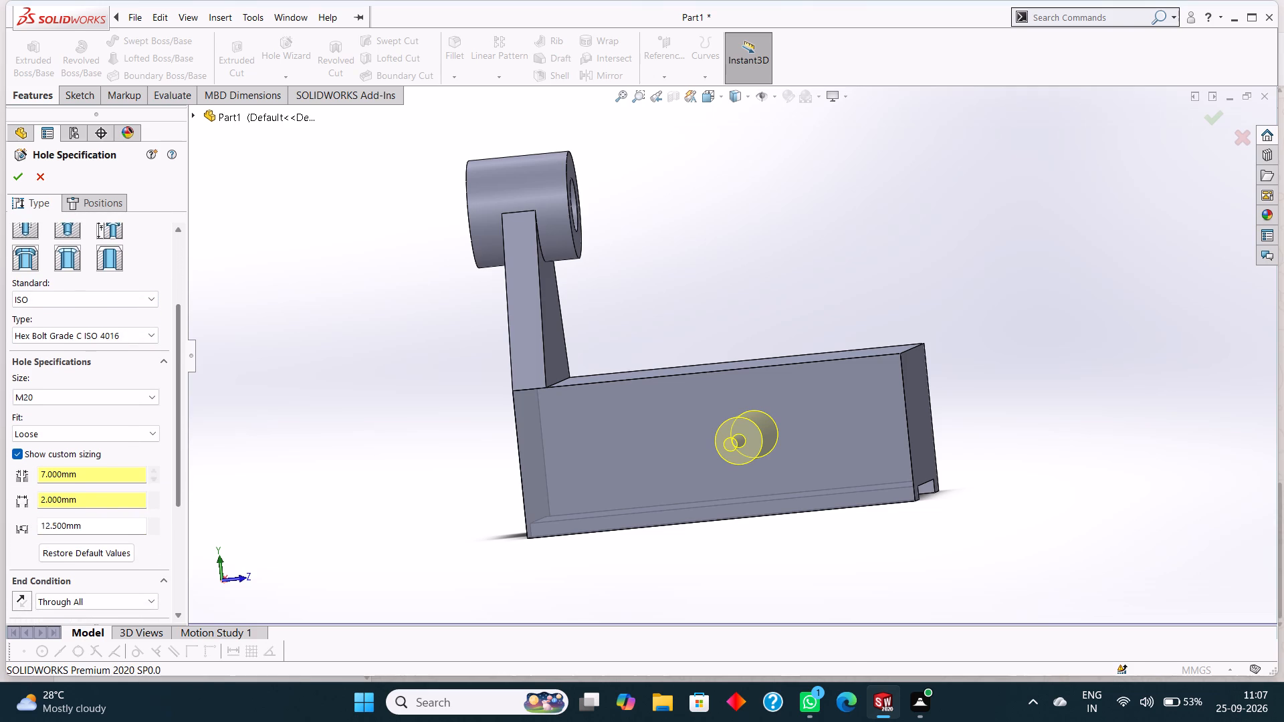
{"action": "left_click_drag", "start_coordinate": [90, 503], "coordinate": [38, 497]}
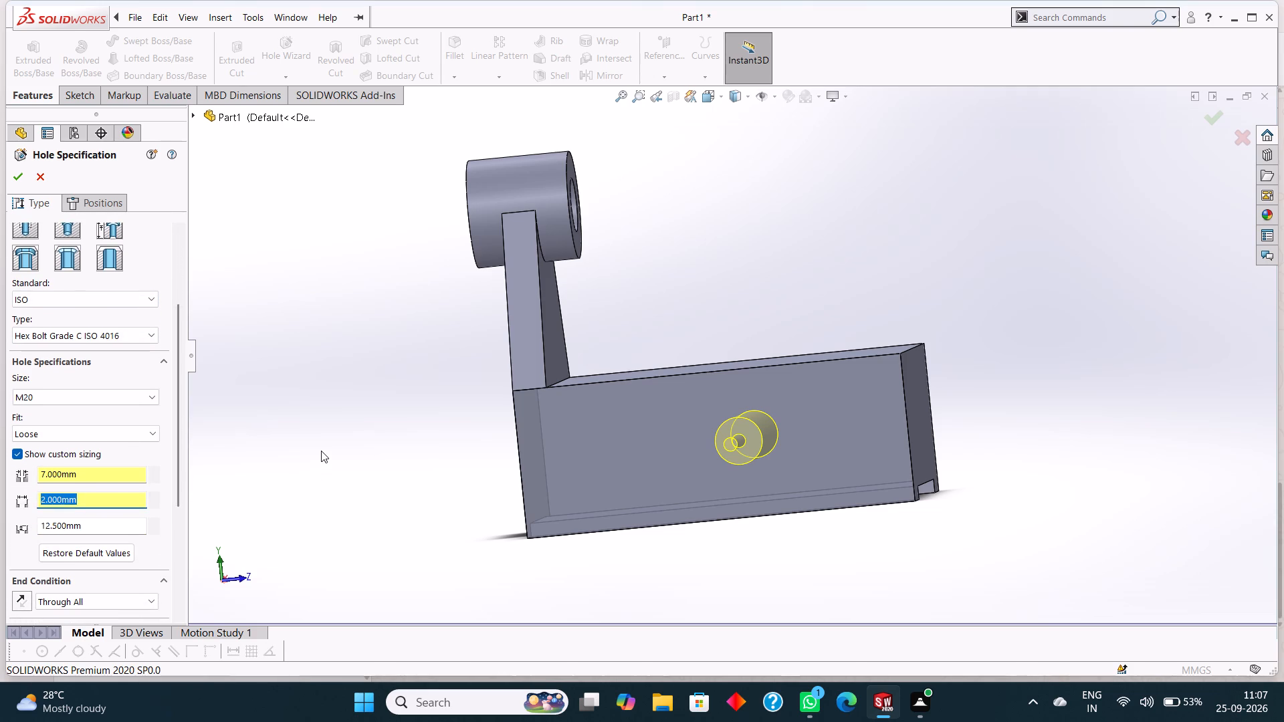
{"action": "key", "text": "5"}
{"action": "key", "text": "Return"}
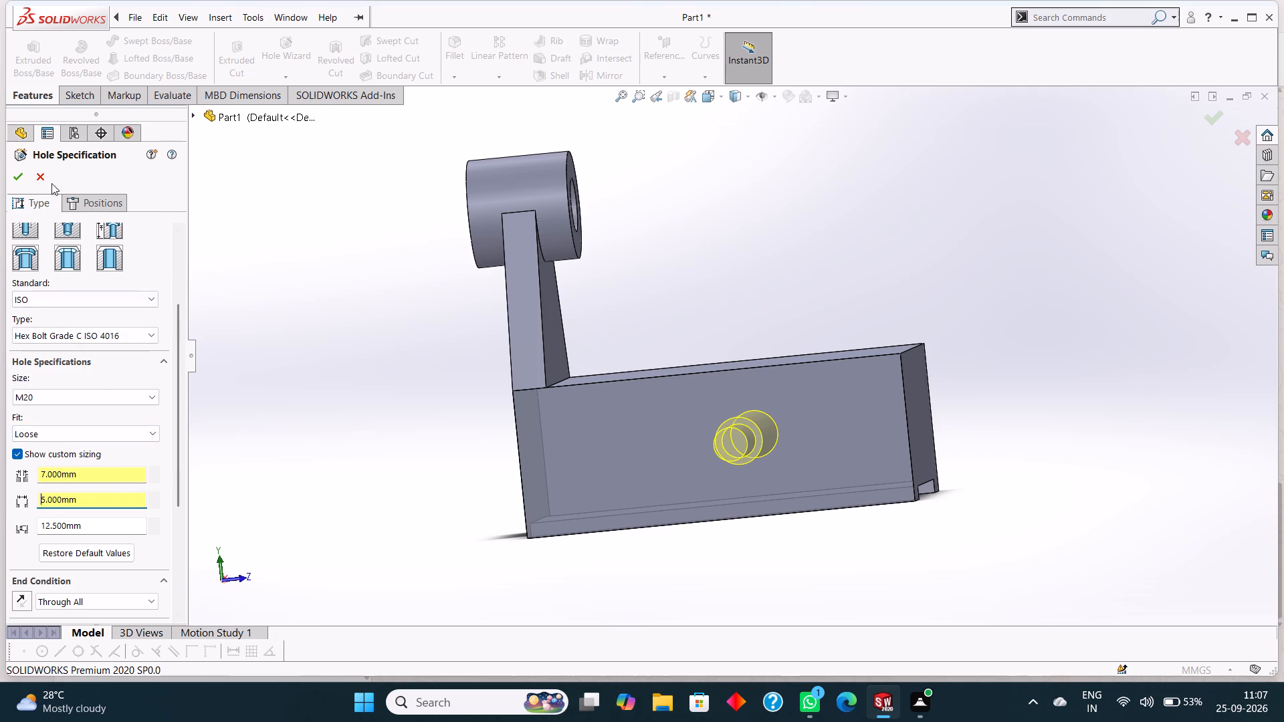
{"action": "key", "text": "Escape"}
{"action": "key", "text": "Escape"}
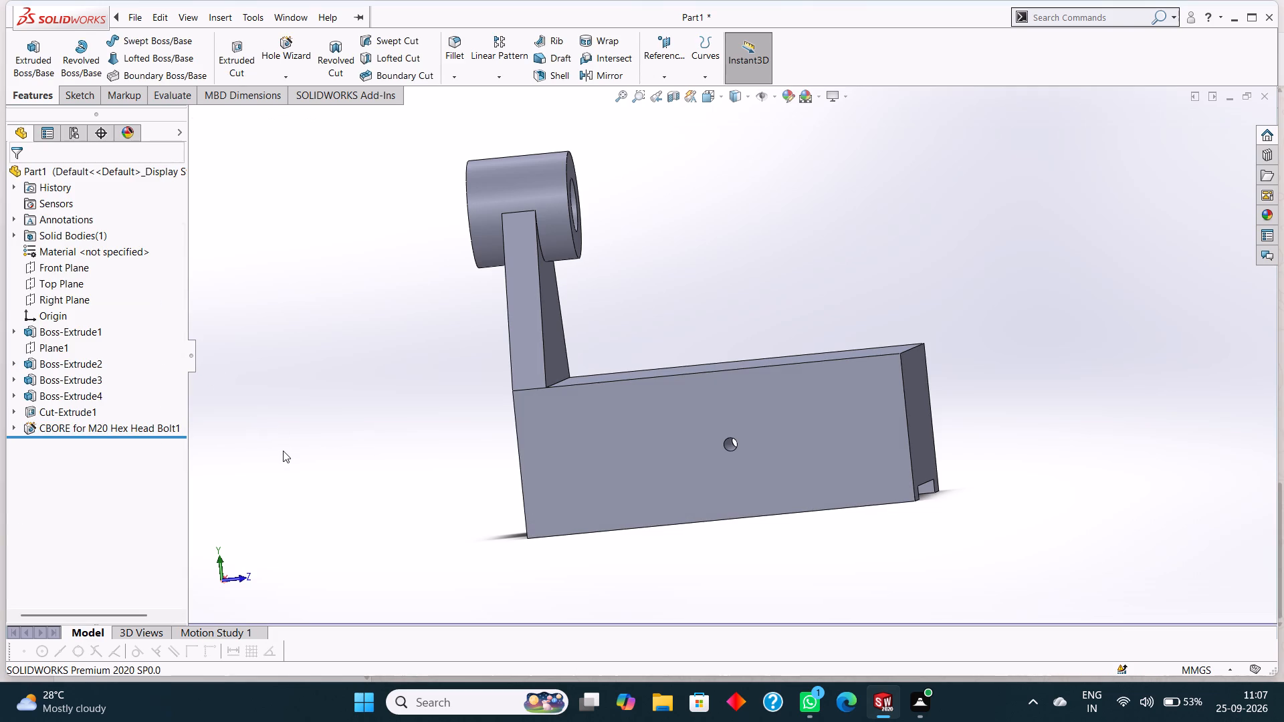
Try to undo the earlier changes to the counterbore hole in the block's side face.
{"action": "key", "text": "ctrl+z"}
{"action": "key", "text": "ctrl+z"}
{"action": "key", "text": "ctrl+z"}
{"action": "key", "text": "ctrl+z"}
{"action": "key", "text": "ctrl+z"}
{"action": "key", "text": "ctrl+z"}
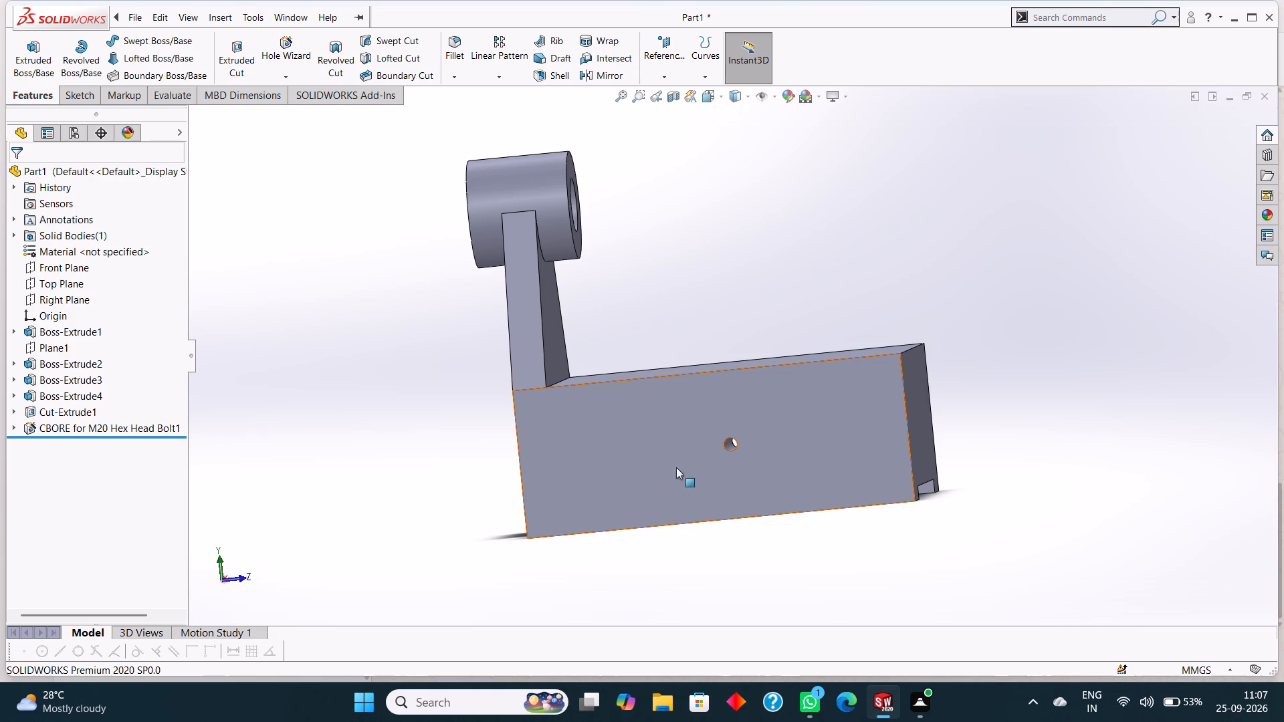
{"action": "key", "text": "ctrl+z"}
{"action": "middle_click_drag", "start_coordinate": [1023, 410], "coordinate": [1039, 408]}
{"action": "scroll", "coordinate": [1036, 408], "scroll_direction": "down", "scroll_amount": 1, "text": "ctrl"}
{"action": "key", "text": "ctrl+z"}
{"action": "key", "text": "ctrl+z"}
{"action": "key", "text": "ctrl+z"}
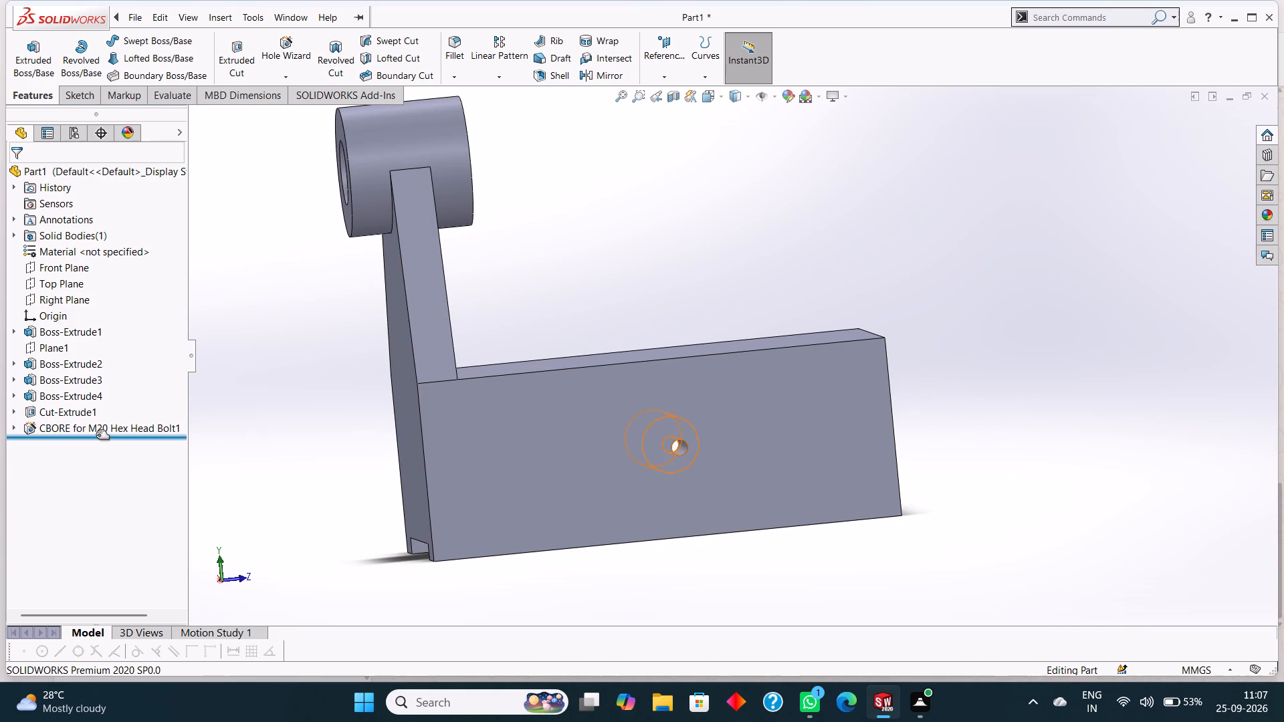
Edit the counterbore hole feature and set its through hole diameter to 10 mm.
{"action": "left_click", "coordinate": [96, 435]}
{"action": "left_click", "coordinate": [98, 431]}
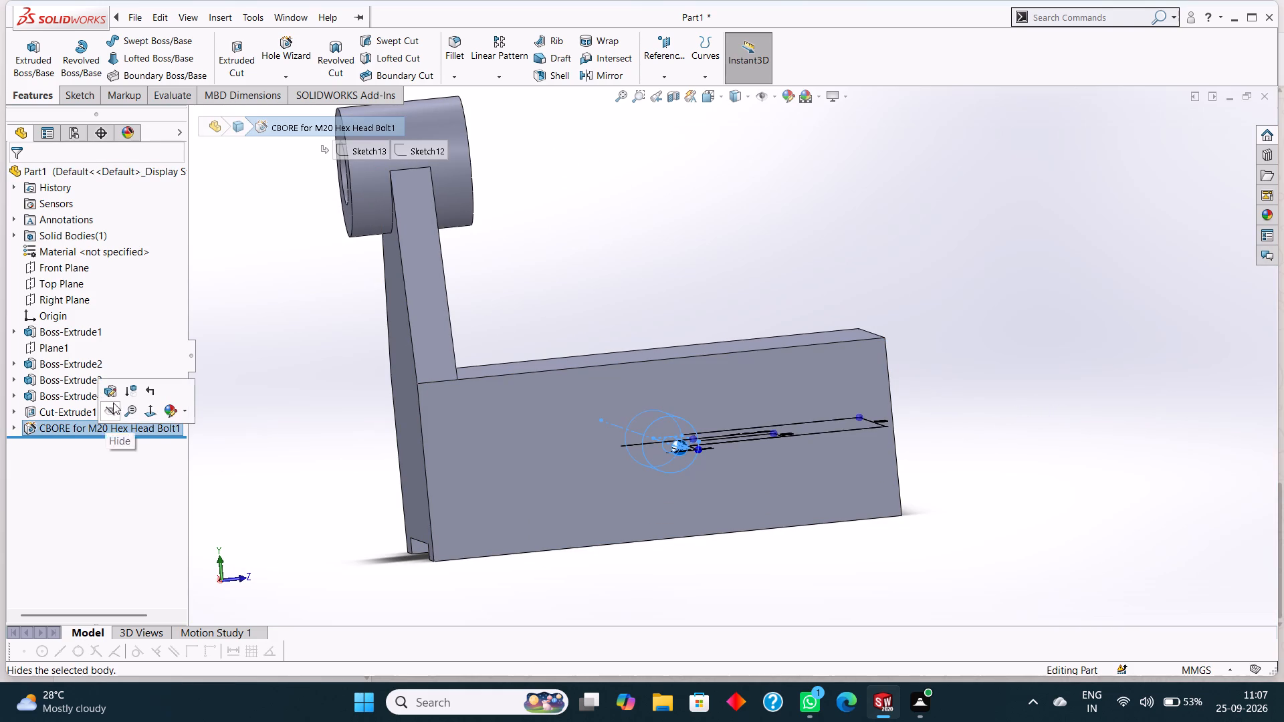
{"action": "left_click", "coordinate": [118, 390]}
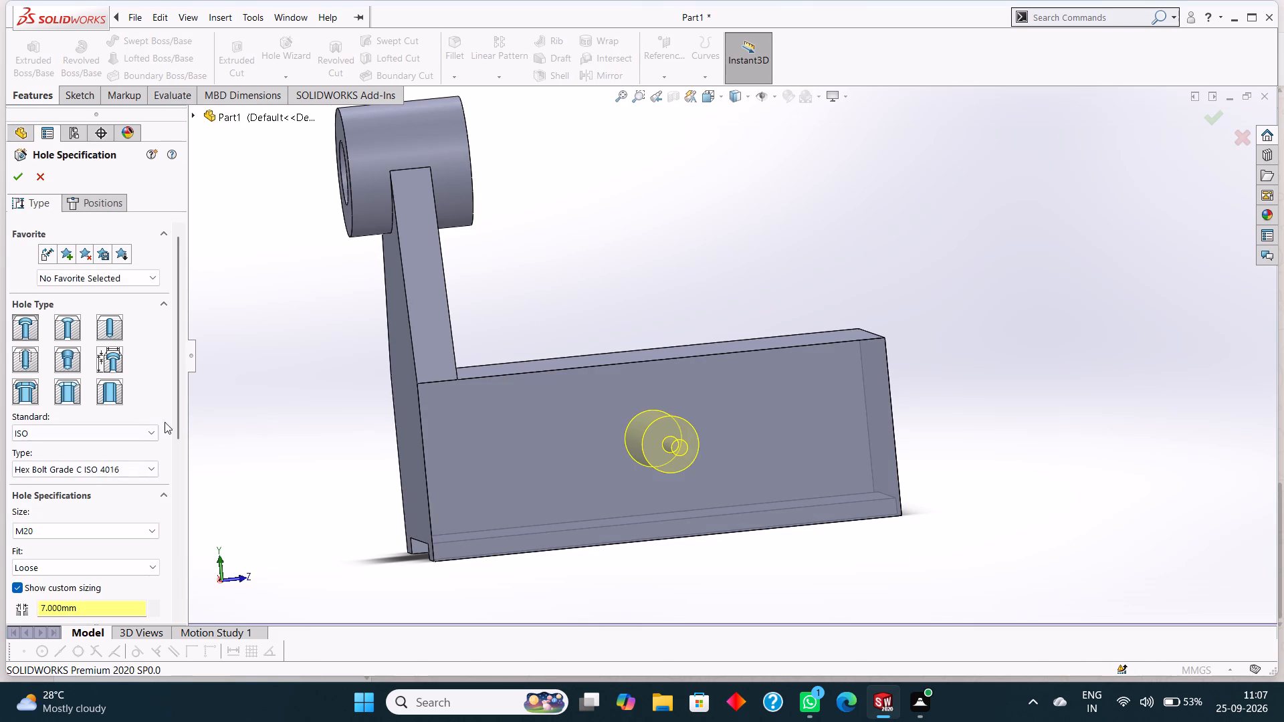
{"action": "left_click_drag", "start_coordinate": [177, 397], "coordinate": [181, 475]}
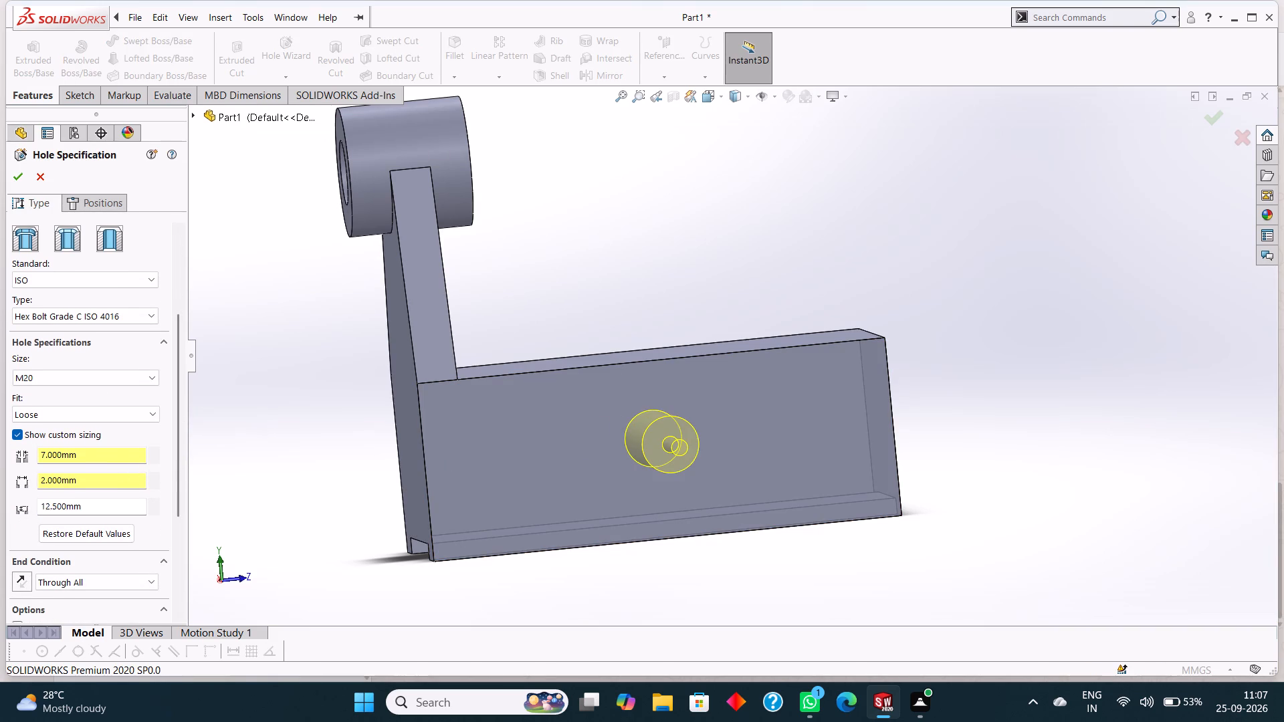
{"action": "left_click_drag", "start_coordinate": [97, 452], "coordinate": [27, 462]}
{"action": "key", "text": "1"}
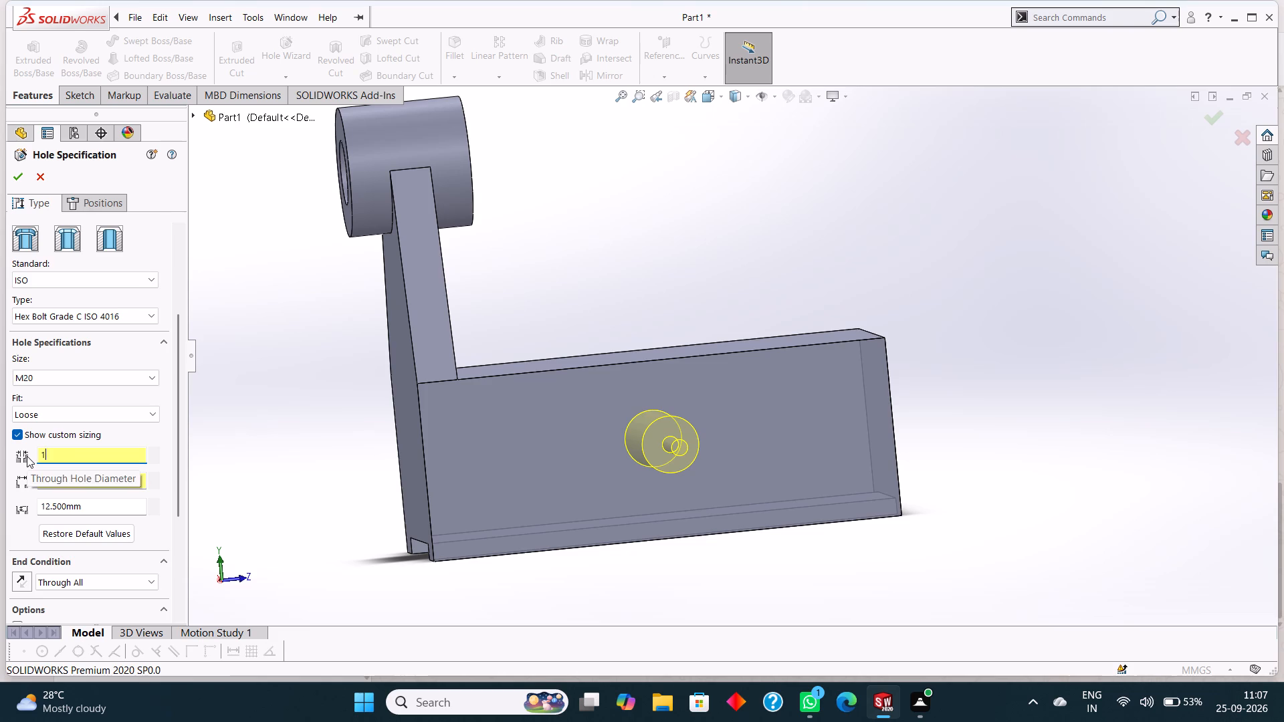
{"action": "key", "text": "0"}
{"action": "key", "text": "Return"}
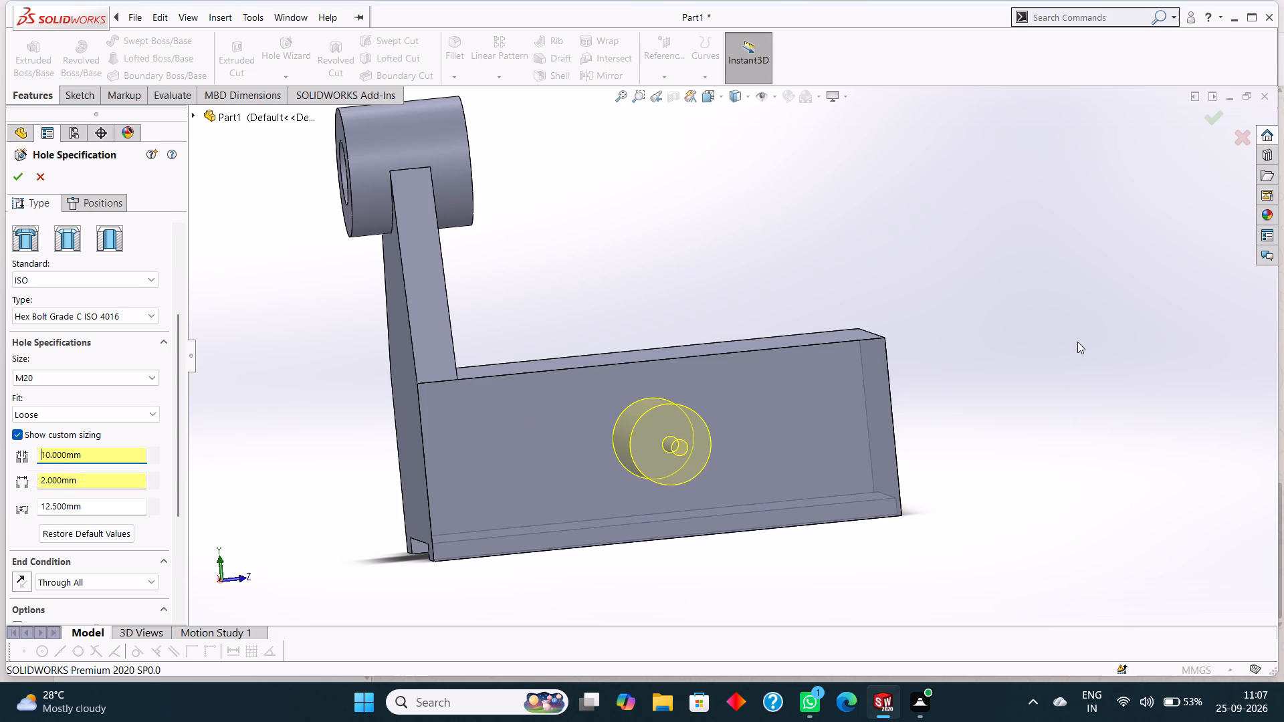
{"action": "middle_click_drag", "start_coordinate": [1077, 342], "coordinate": [1051, 365]}
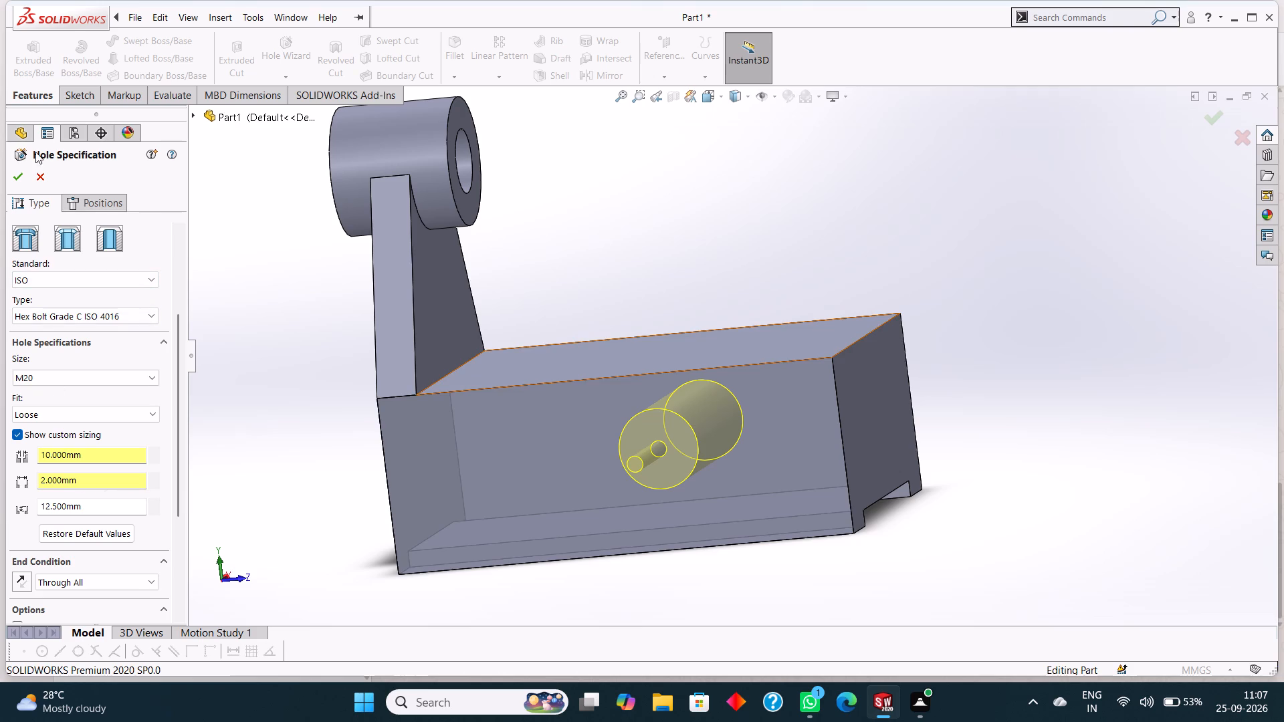
{"action": "left_click", "coordinate": [18, 175]}
{"action": "left_click", "coordinate": [980, 352]}
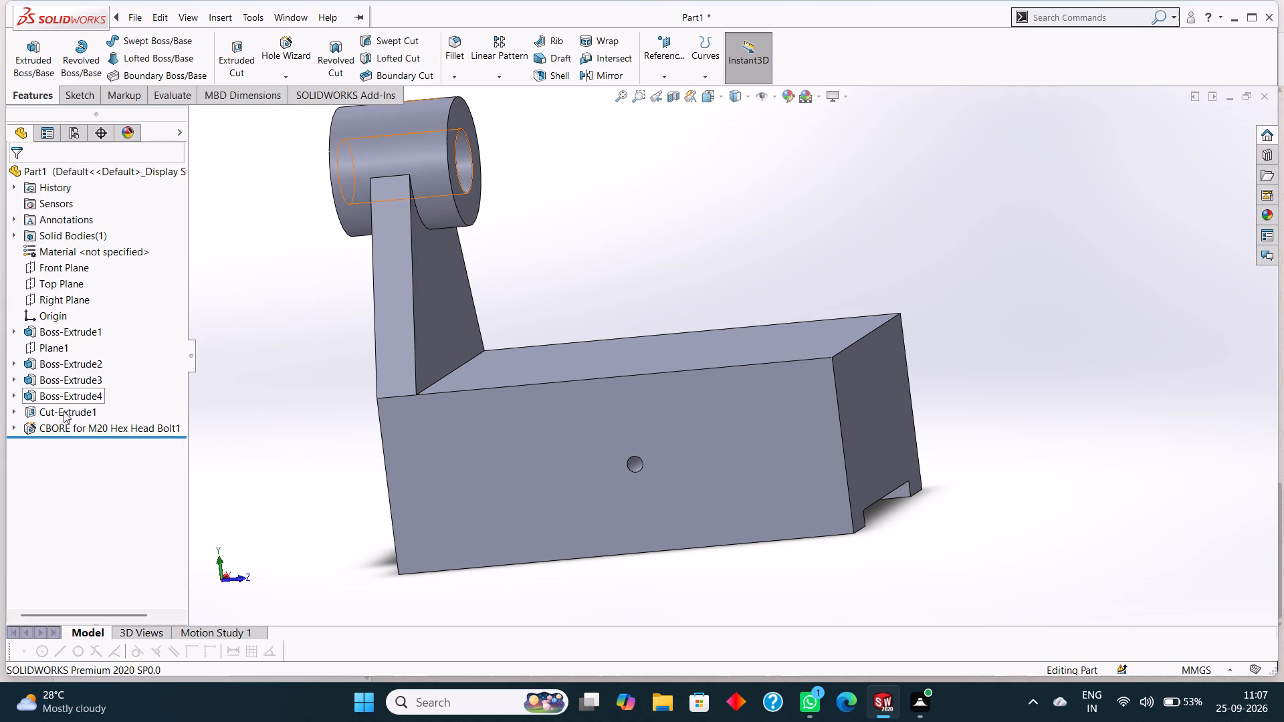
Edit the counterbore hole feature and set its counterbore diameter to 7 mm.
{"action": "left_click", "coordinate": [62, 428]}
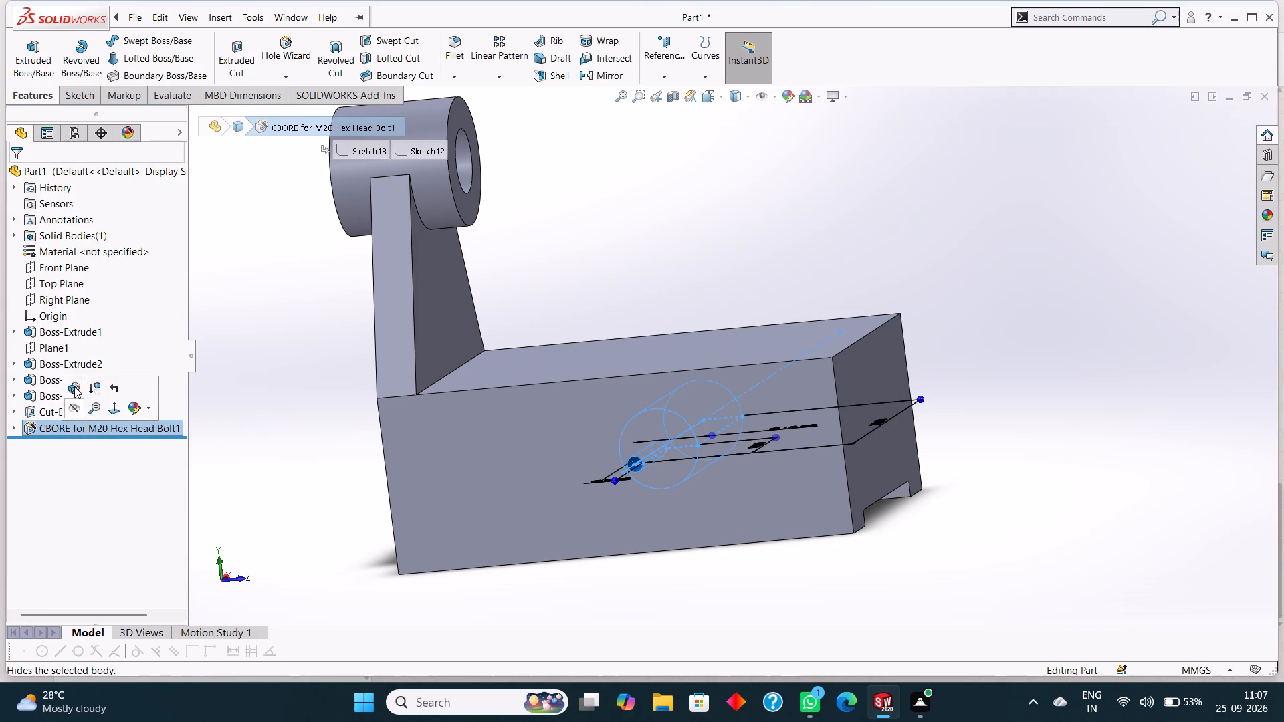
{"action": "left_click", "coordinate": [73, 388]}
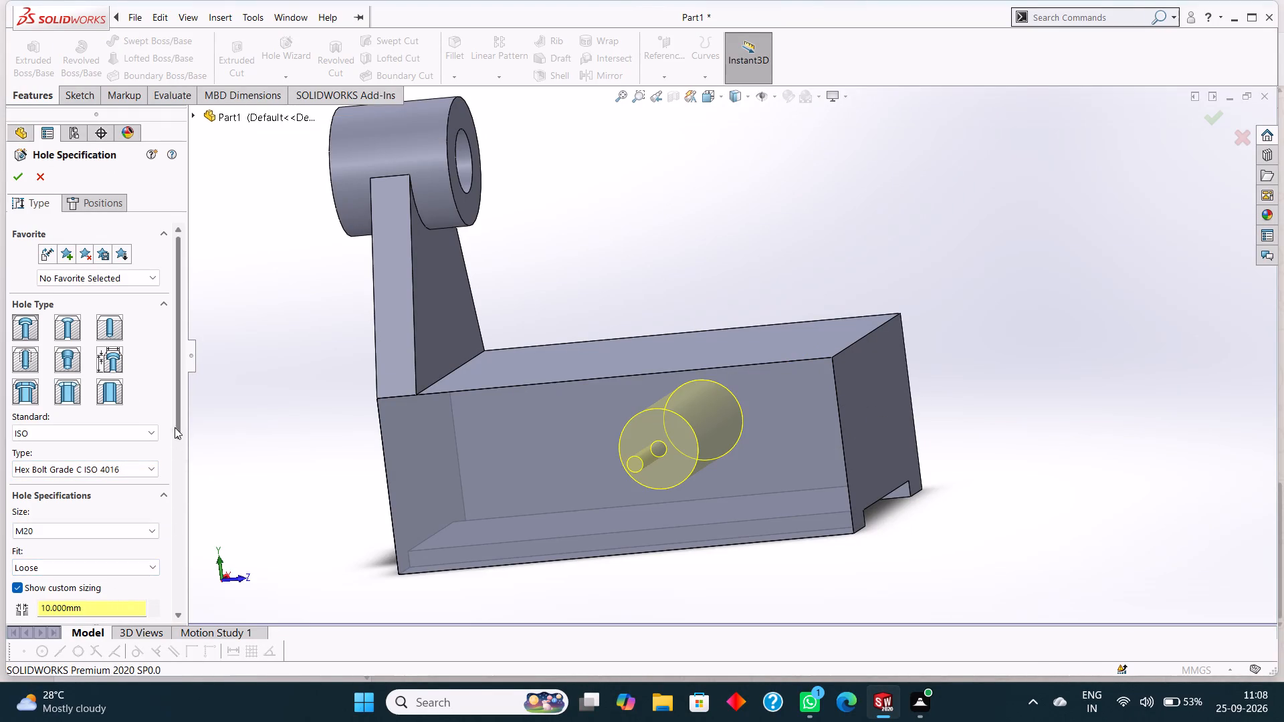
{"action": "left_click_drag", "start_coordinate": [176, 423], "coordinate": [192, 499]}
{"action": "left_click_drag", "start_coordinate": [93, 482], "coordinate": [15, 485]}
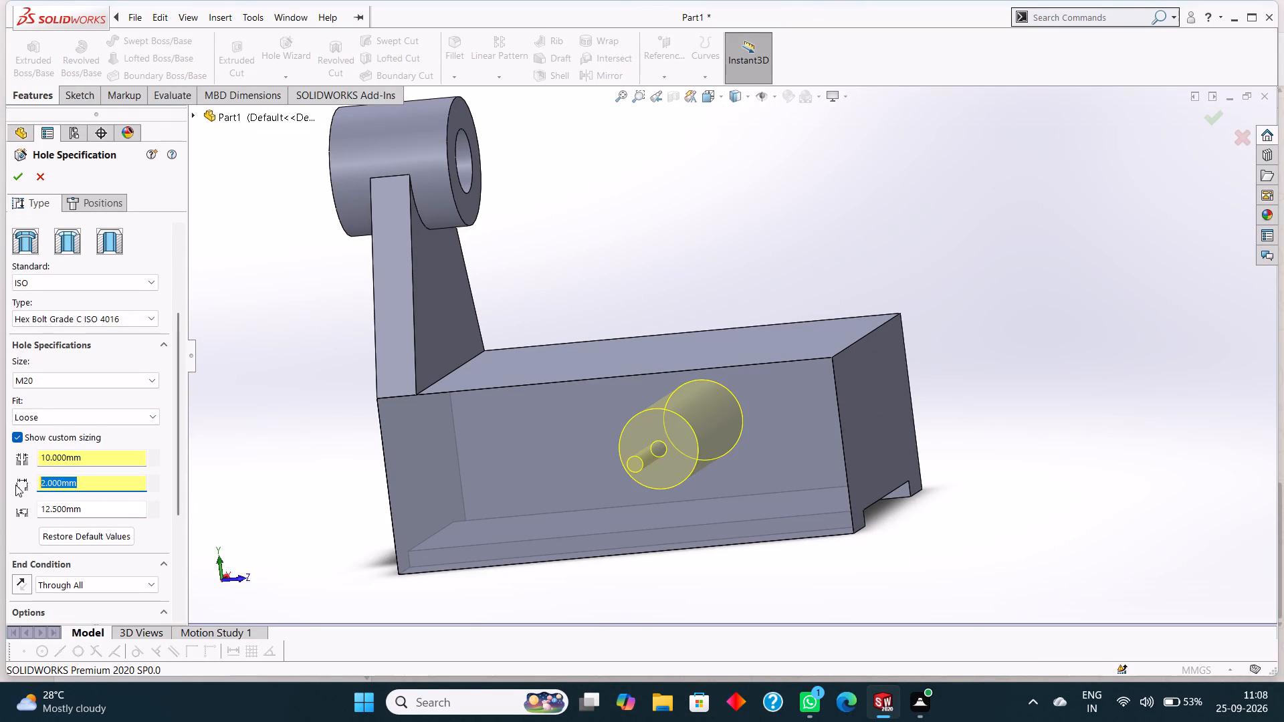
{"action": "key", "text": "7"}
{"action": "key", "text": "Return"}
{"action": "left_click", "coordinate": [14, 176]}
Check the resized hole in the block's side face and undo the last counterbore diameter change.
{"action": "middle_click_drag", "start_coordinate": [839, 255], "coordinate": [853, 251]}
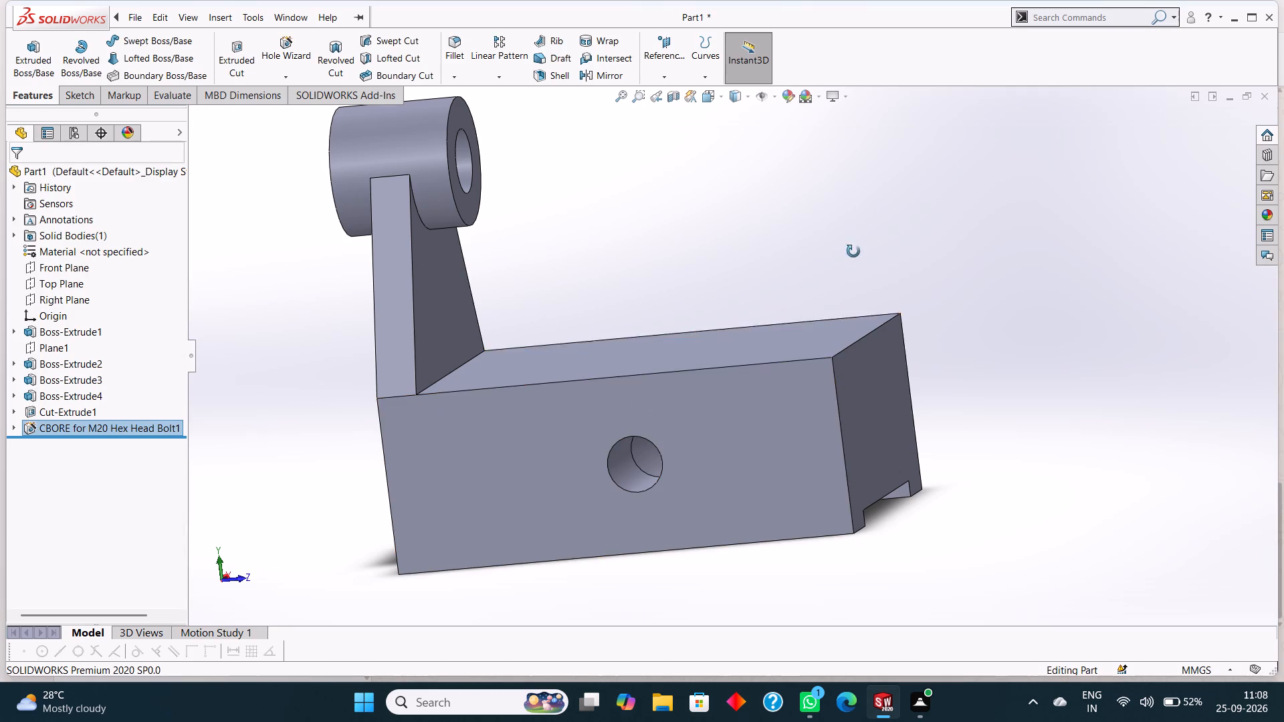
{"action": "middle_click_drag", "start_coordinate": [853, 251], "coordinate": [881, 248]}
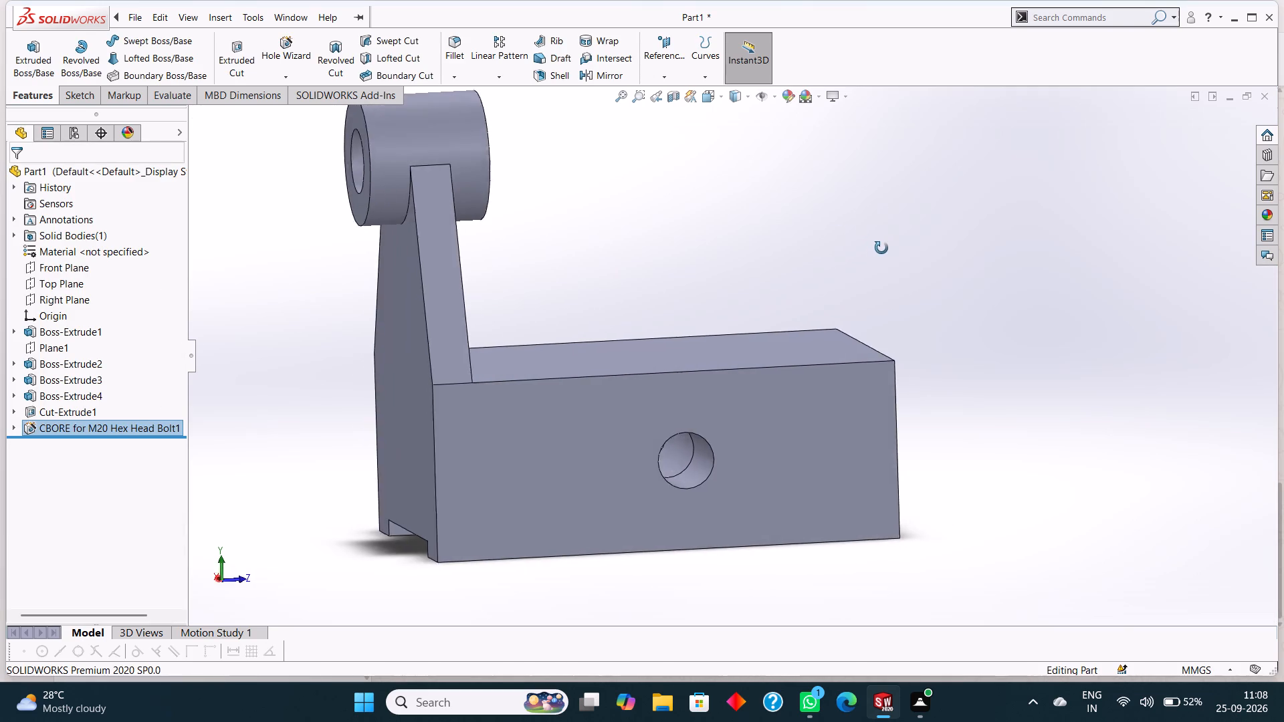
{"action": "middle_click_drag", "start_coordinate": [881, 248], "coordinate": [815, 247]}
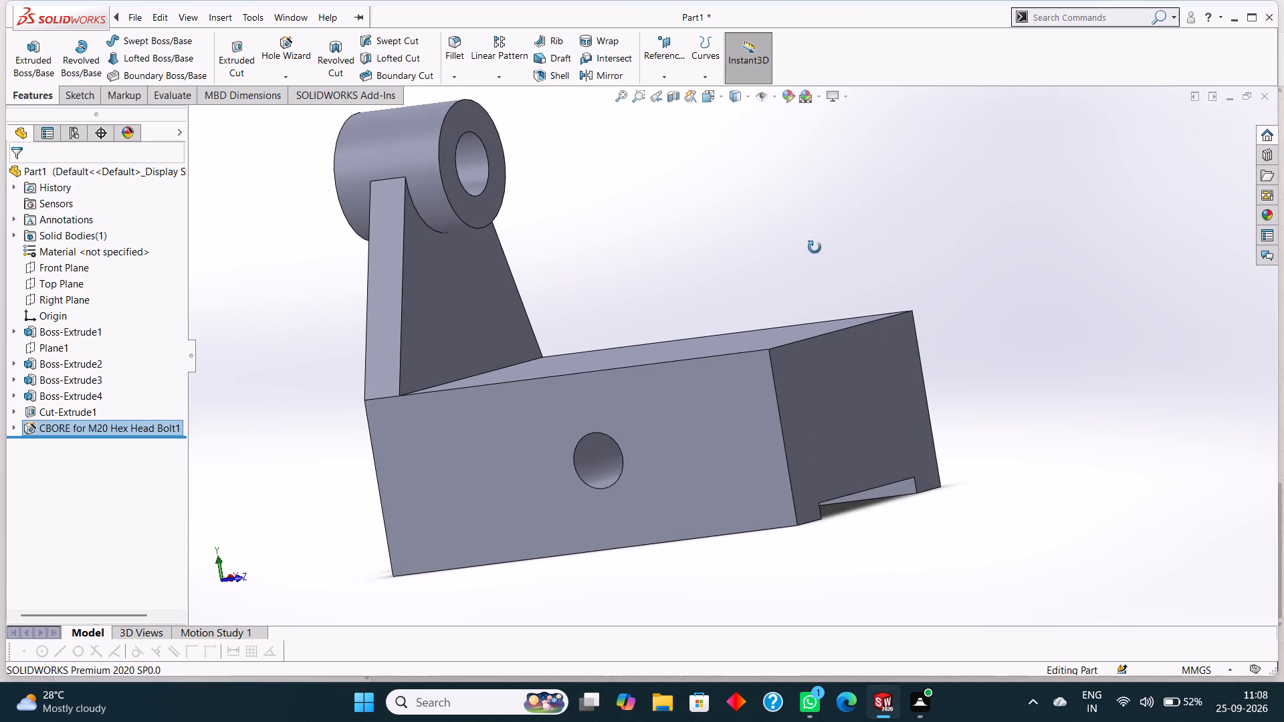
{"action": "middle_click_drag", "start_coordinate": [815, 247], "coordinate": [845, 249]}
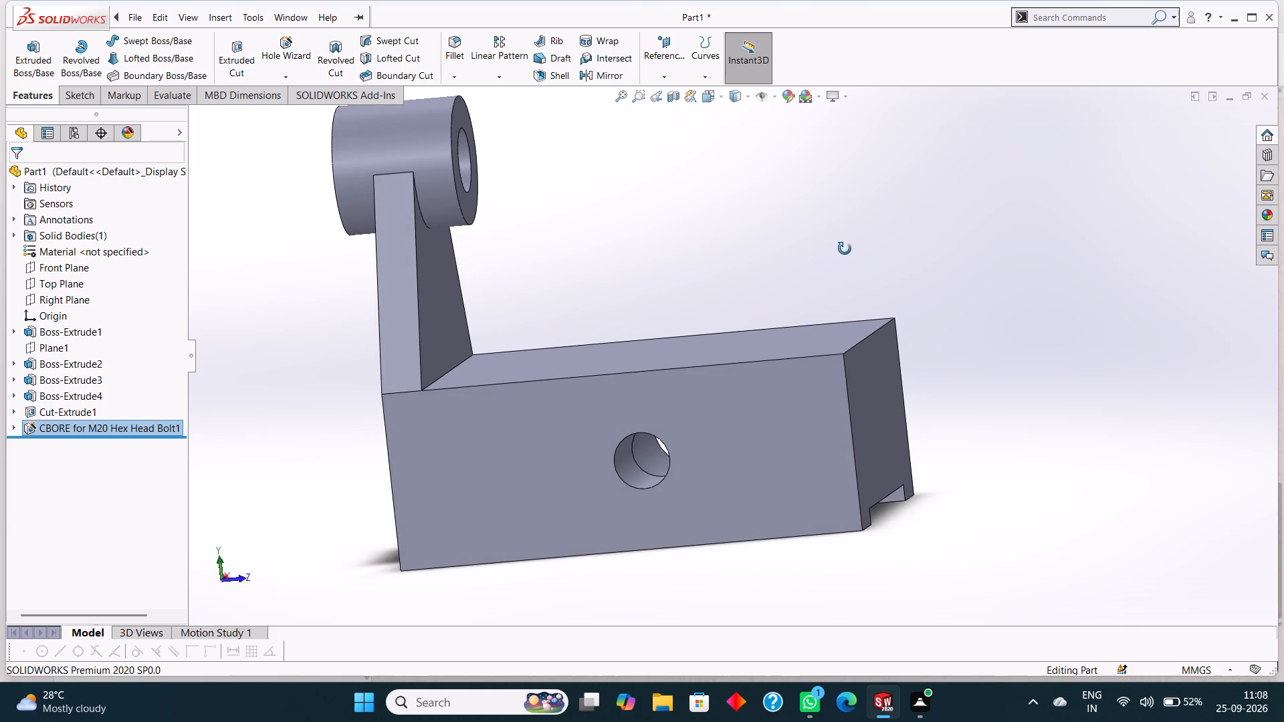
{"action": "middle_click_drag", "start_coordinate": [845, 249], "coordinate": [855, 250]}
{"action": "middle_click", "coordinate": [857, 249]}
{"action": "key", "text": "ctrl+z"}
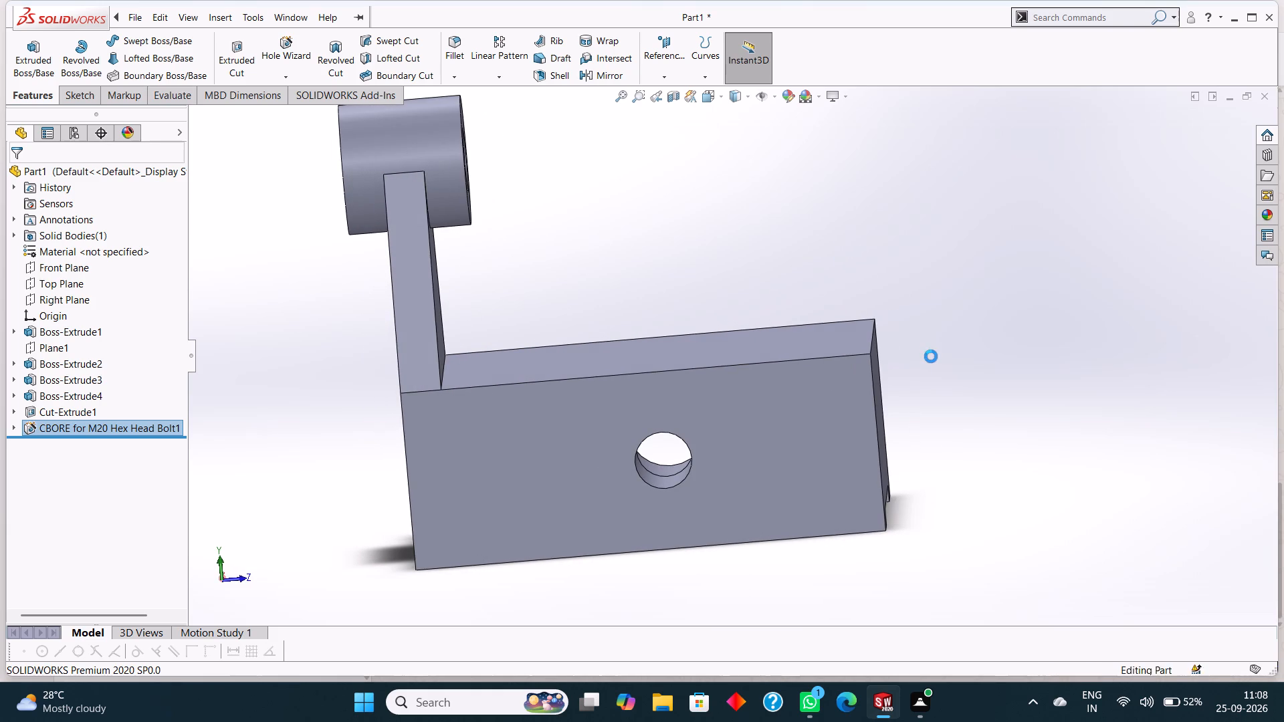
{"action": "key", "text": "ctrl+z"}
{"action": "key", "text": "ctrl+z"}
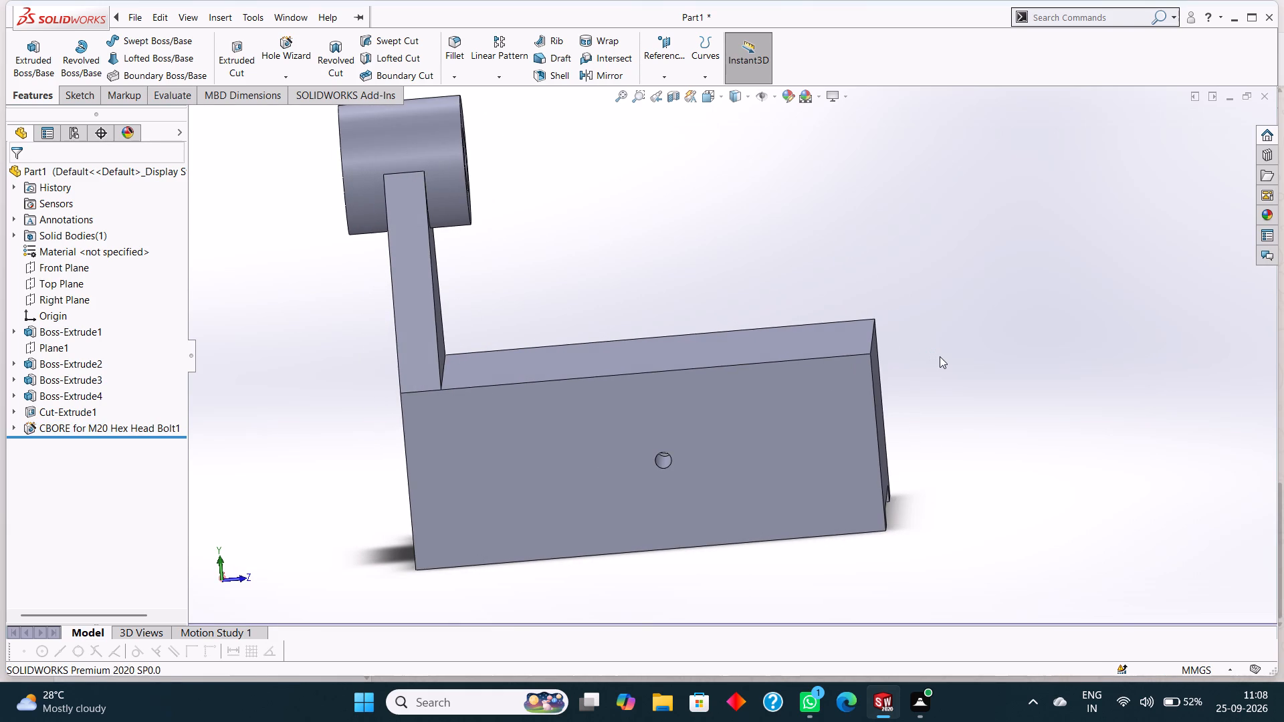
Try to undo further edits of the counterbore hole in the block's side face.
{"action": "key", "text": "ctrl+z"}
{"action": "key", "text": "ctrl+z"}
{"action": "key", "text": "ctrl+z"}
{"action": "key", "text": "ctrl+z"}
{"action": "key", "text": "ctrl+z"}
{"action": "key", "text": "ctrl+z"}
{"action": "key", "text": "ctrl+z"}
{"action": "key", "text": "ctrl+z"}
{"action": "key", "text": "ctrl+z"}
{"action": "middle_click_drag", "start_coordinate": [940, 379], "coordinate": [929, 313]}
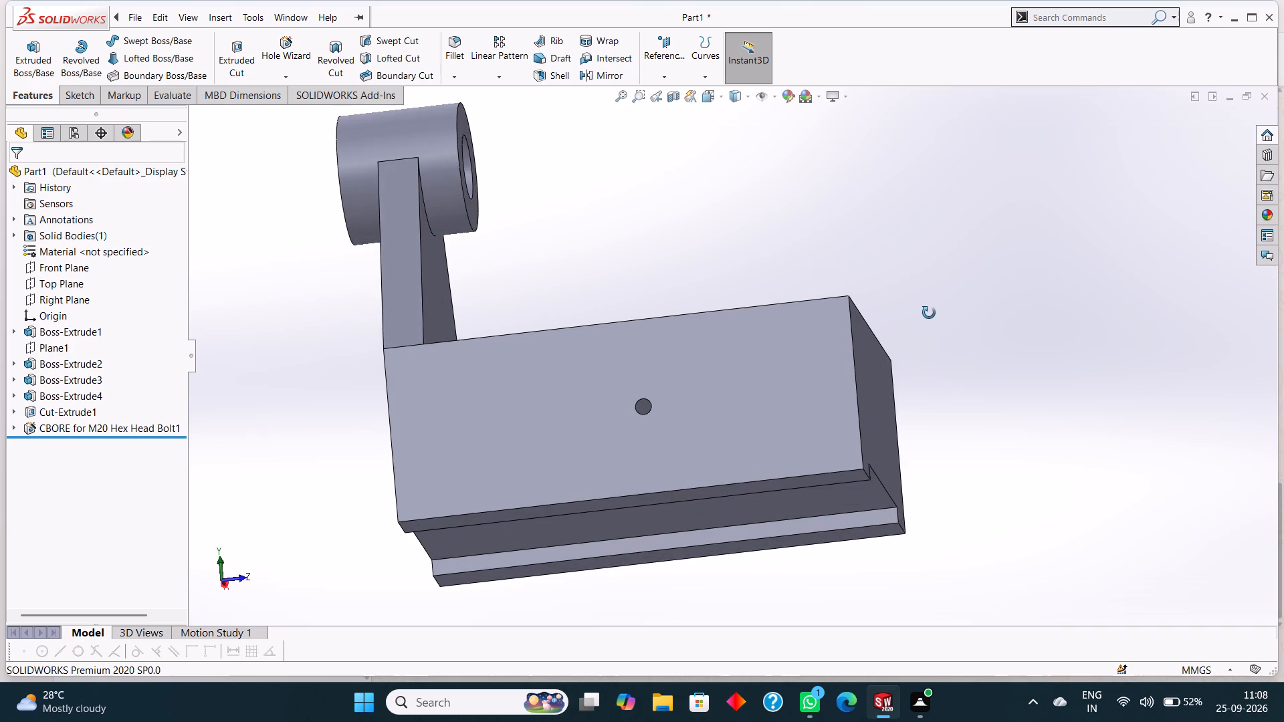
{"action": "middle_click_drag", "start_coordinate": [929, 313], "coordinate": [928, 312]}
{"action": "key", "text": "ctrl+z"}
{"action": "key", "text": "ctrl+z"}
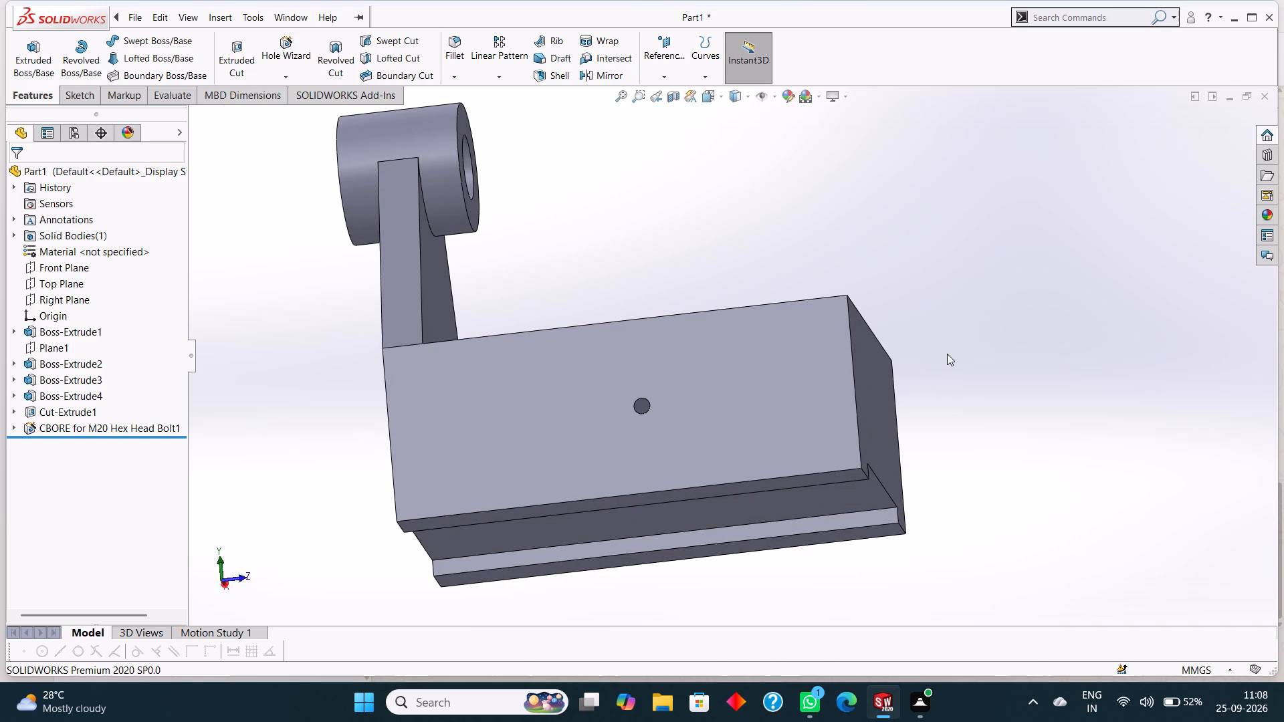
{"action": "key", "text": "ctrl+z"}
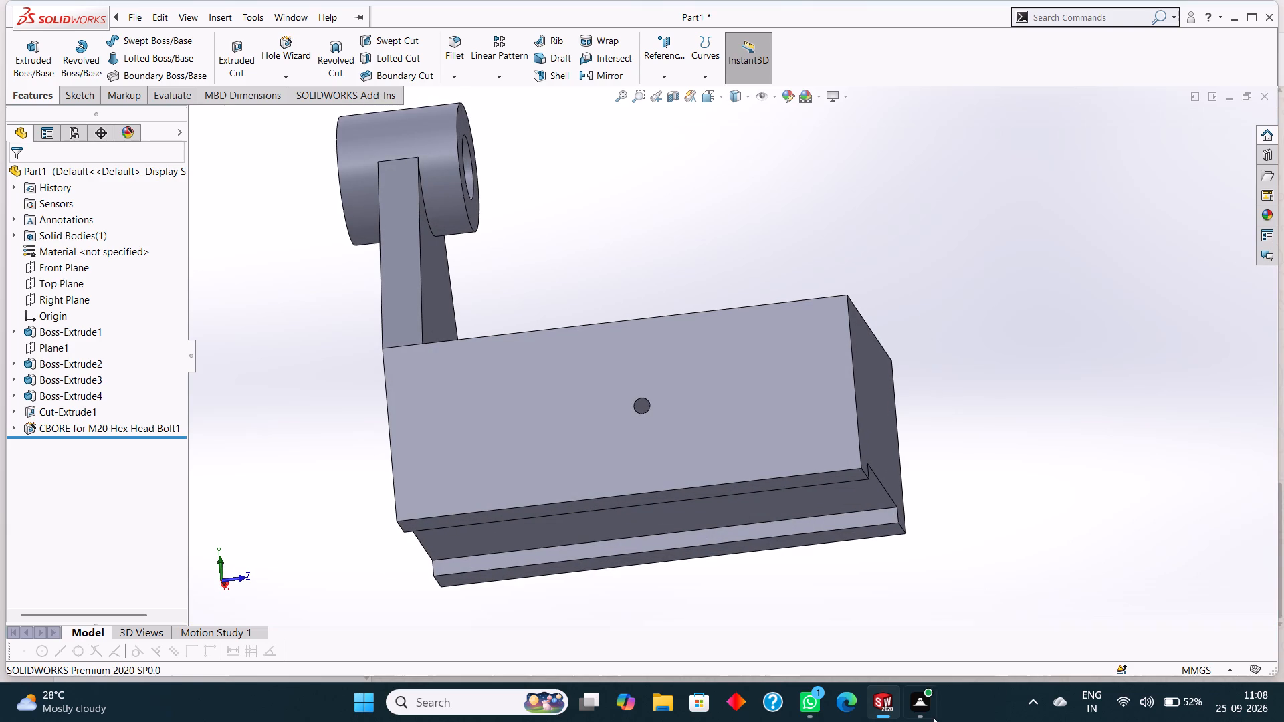
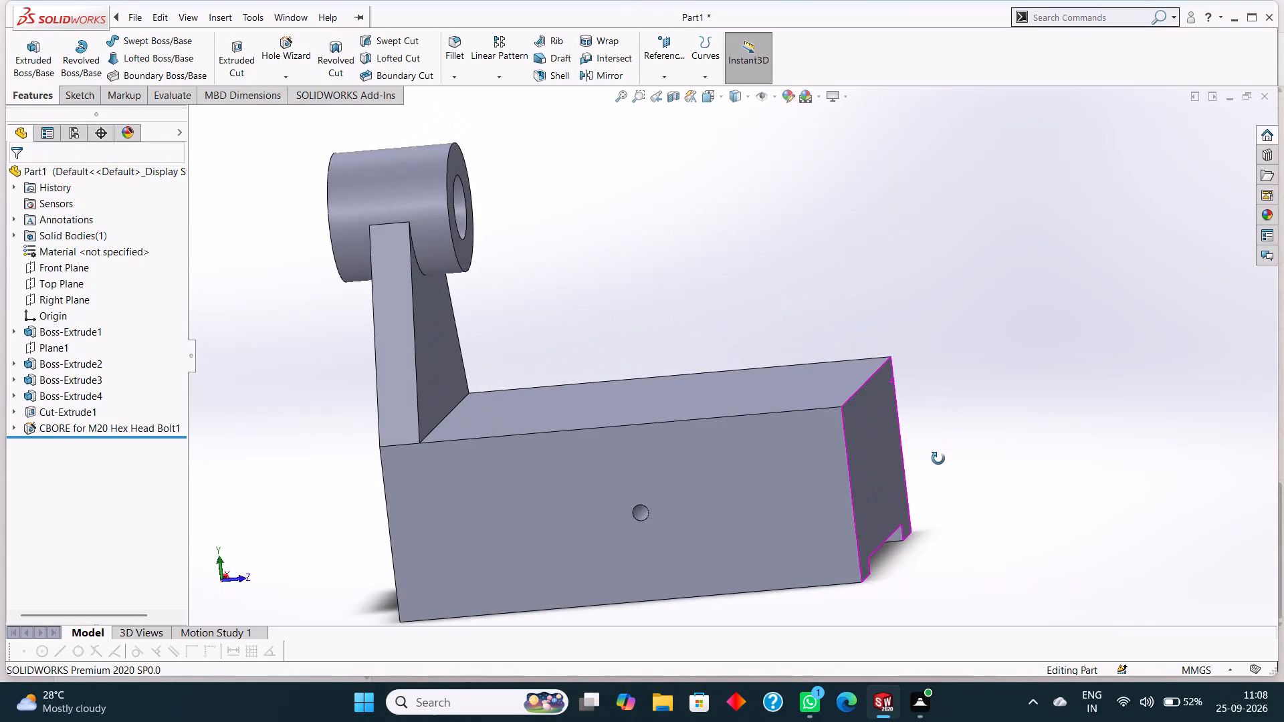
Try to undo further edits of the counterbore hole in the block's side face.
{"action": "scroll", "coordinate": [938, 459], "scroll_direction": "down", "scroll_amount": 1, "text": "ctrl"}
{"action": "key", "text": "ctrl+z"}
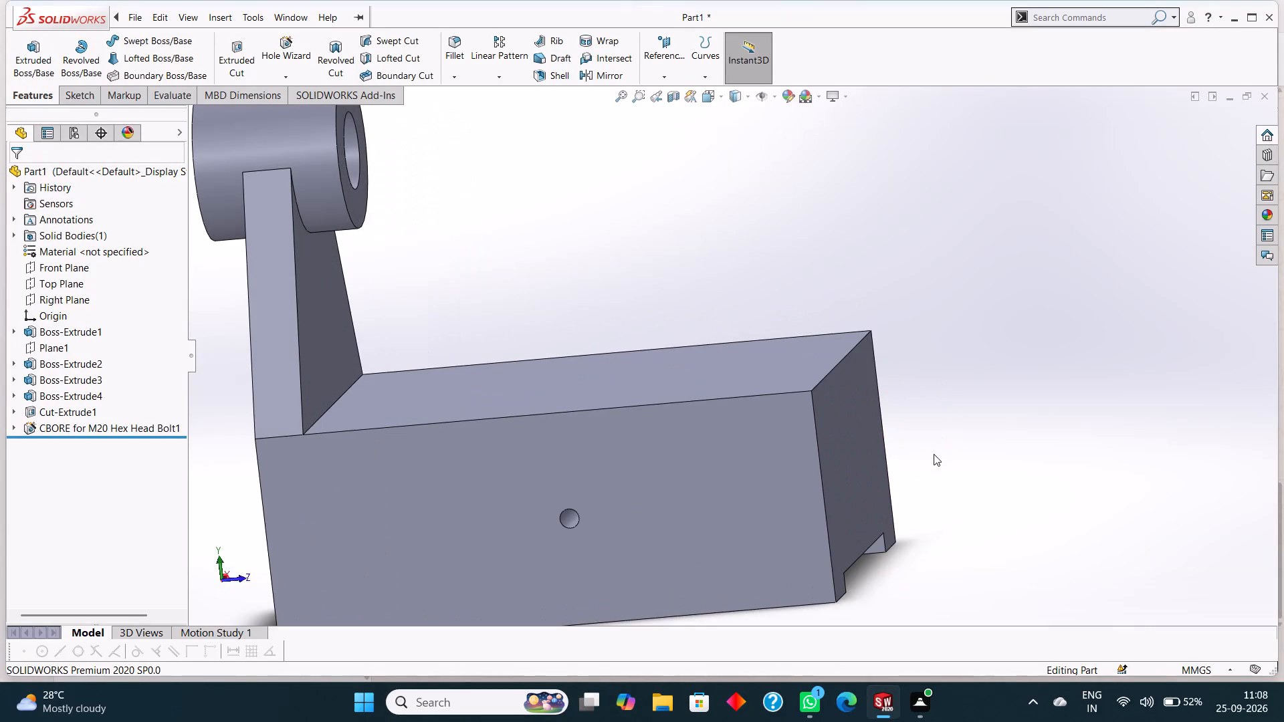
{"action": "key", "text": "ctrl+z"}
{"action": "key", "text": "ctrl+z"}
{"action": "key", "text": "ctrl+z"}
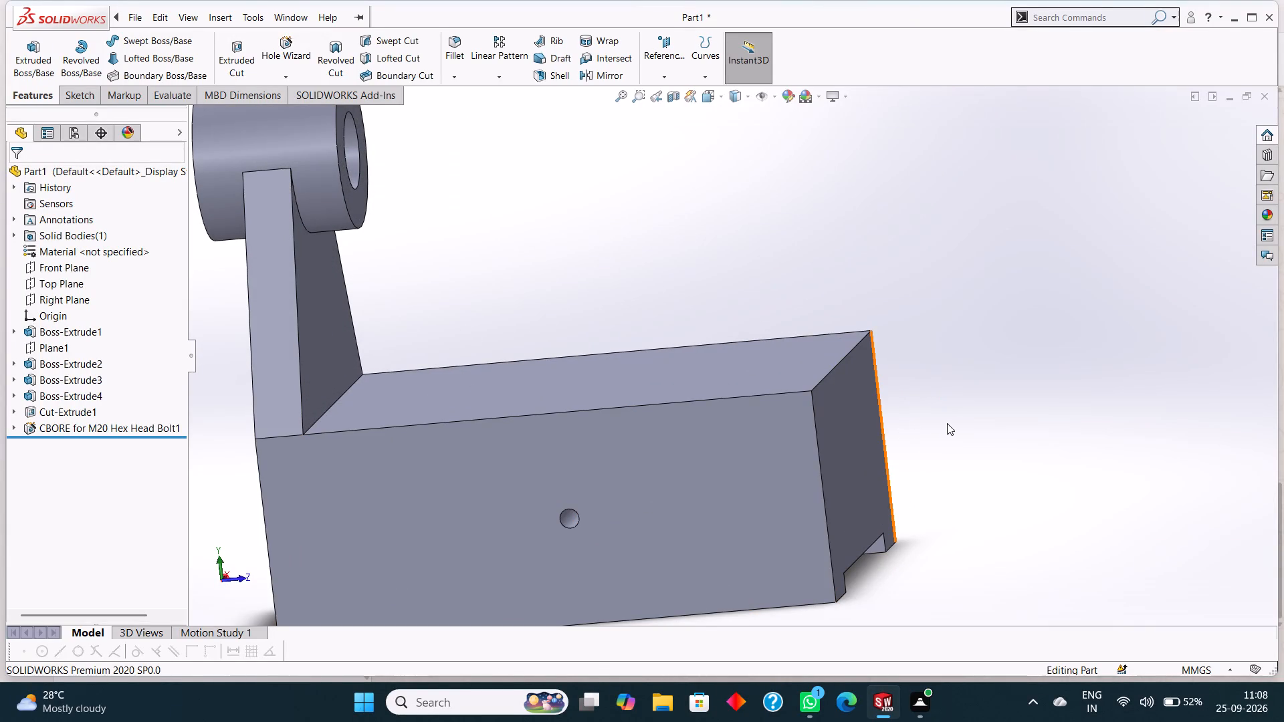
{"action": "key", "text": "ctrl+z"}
Delete the CBORE for M20 Hex Head Bolt1 feature together with its dependent sketches.
{"action": "middle_click_drag", "start_coordinate": [953, 423], "coordinate": [970, 404]}
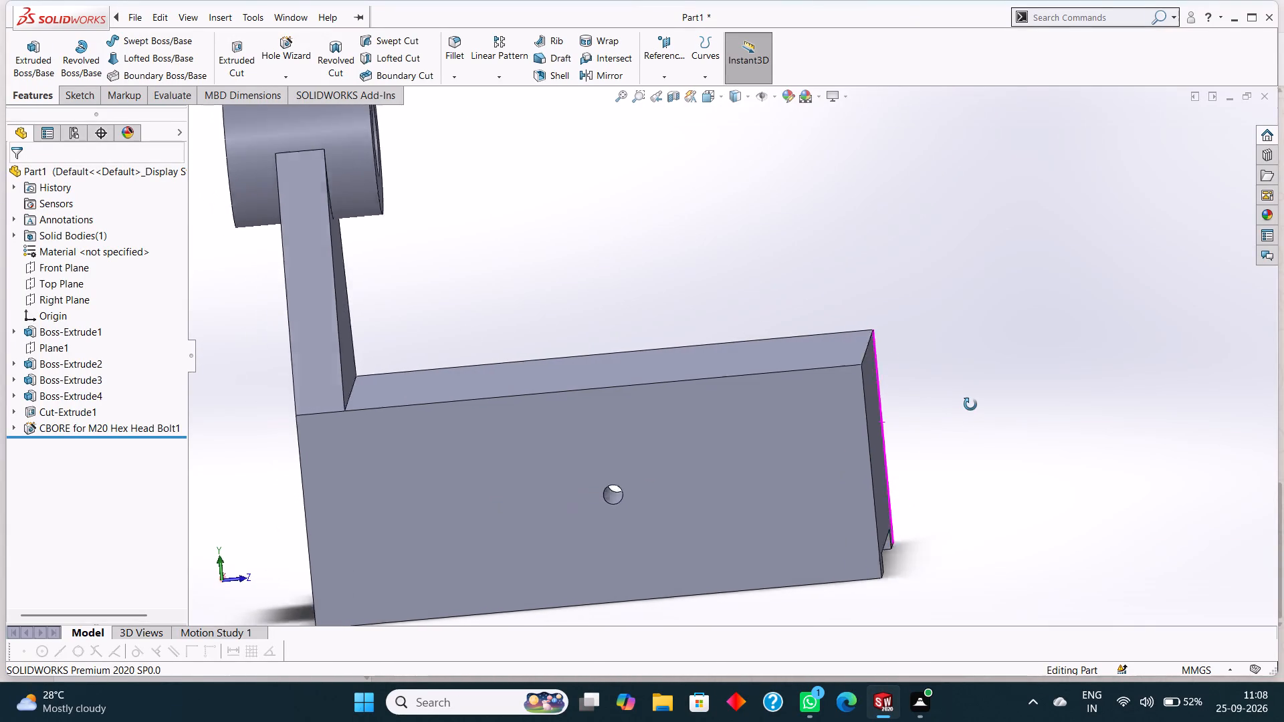
{"action": "middle_click_drag", "start_coordinate": [970, 404], "coordinate": [962, 394]}
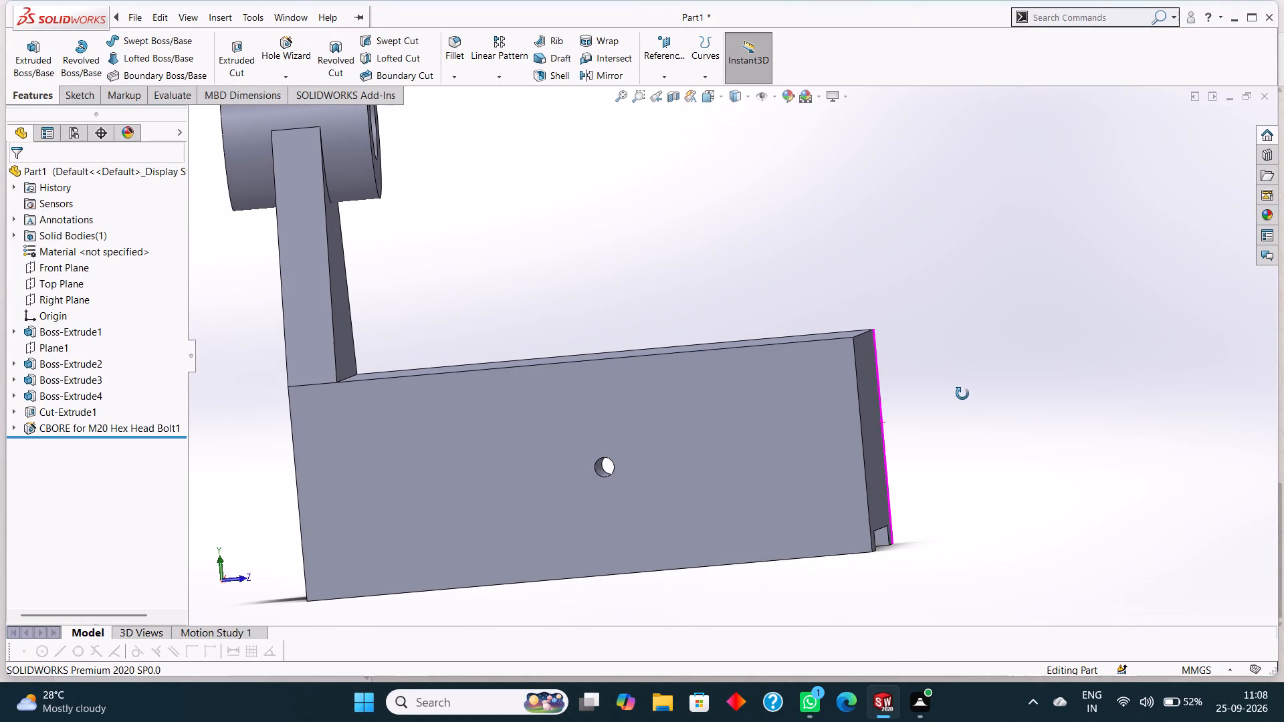
{"action": "middle_click_drag", "start_coordinate": [962, 394], "coordinate": [971, 381]}
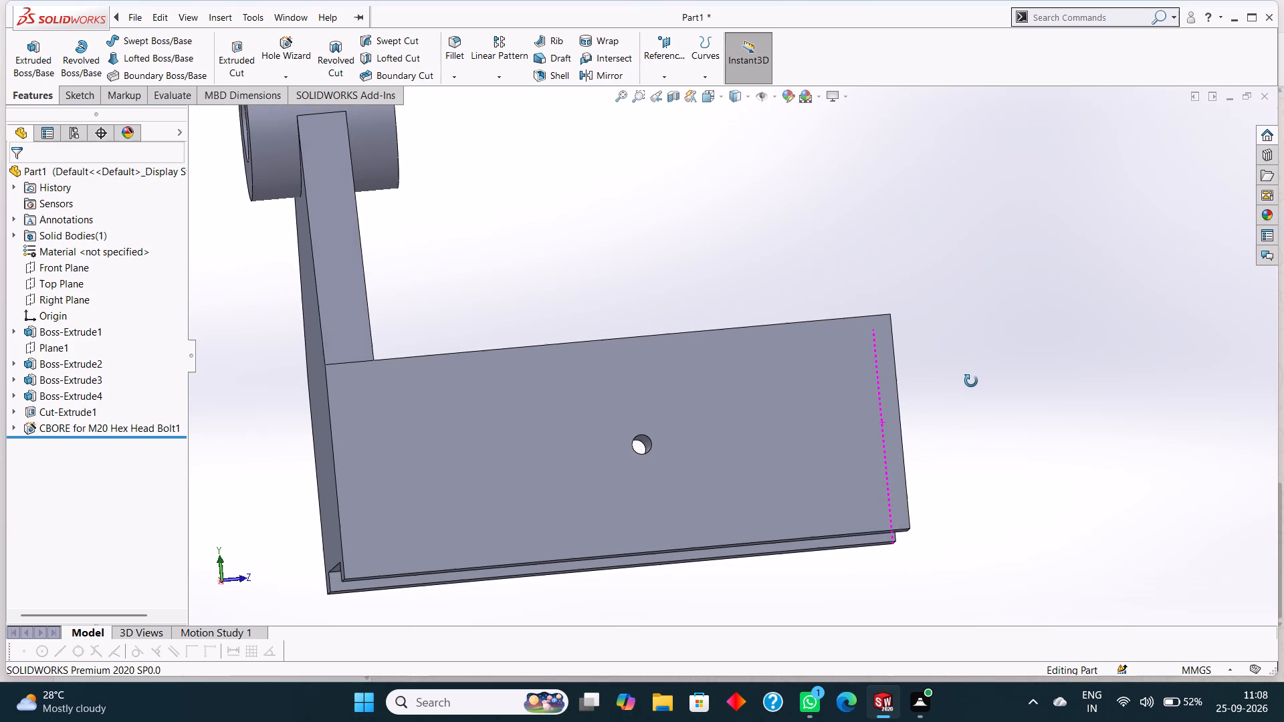
{"action": "middle_click_drag", "start_coordinate": [971, 381], "coordinate": [970, 383]}
{"action": "scroll", "coordinate": [970, 383], "scroll_direction": "up", "scroll_amount": 2}
{"action": "left_click", "coordinate": [116, 429]}
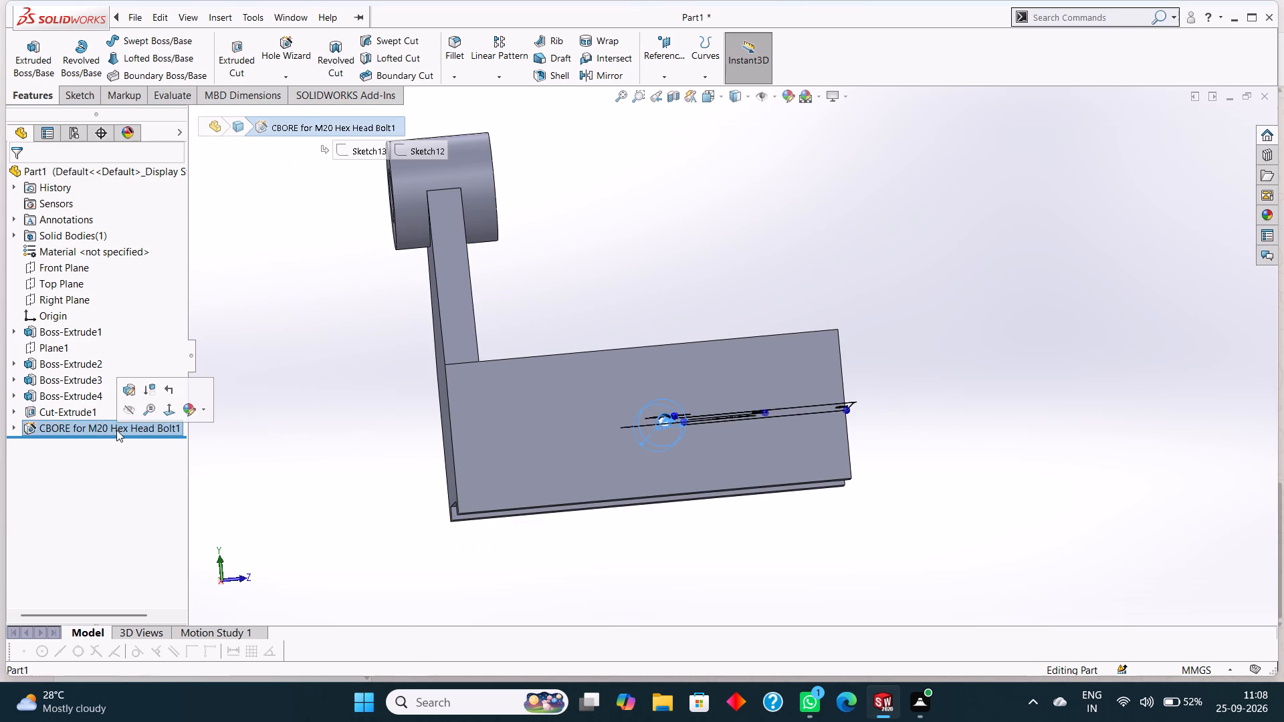
{"action": "right_click", "coordinate": [118, 430]}
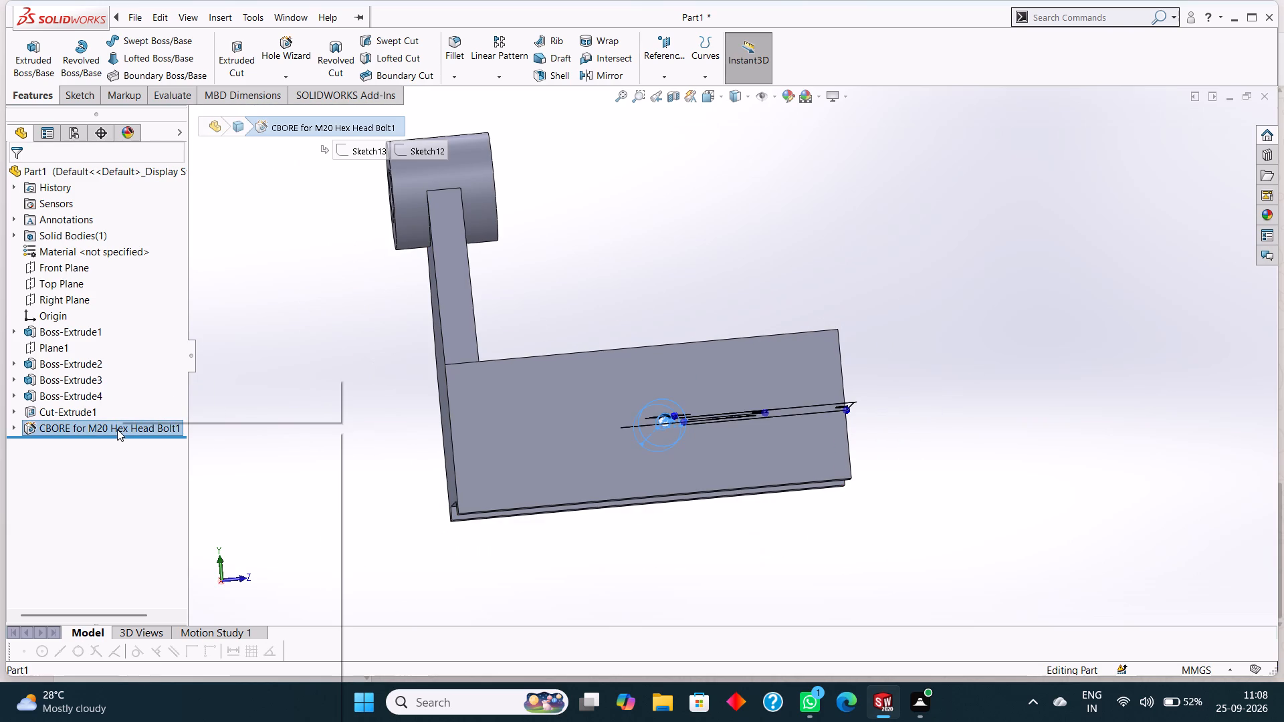
{"action": "left_click", "coordinate": [164, 506]}
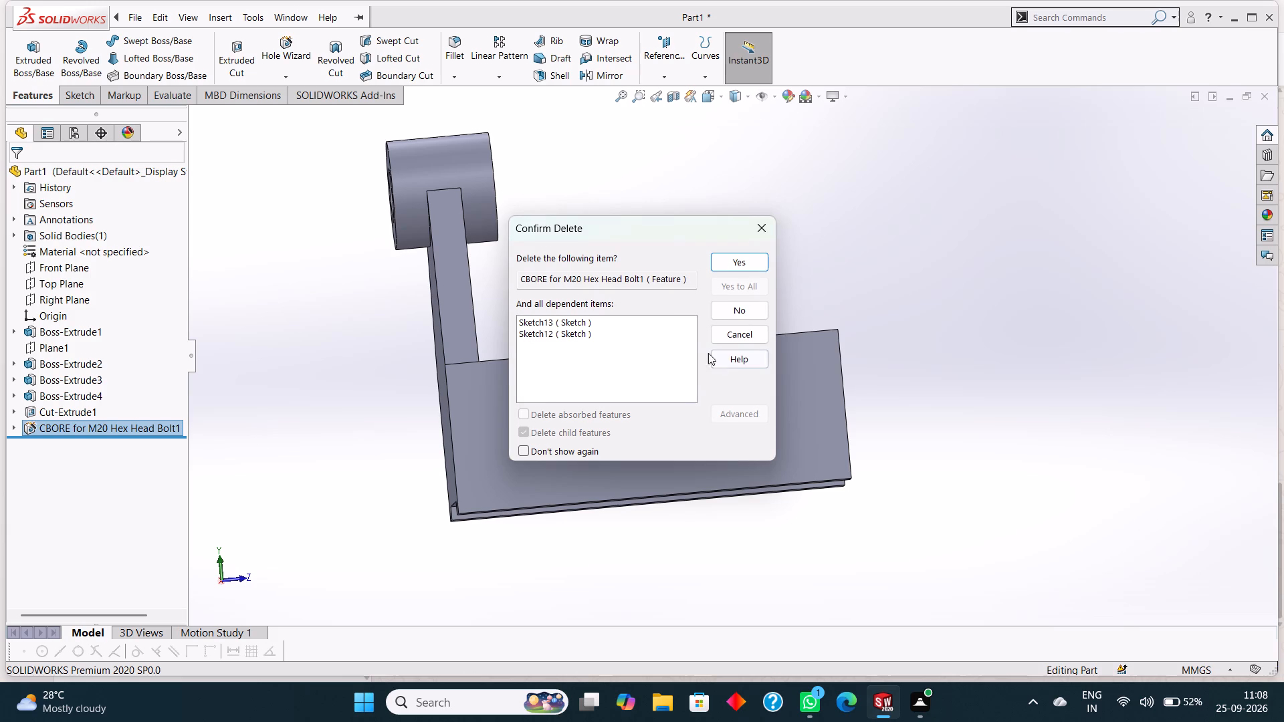
{"action": "left_click", "coordinate": [749, 260]}
Start a sketch on the block's side face and draw a circle about 7.4 mm in radius, centred at 31.50, 11.00.
{"action": "left_click", "coordinate": [625, 420]}
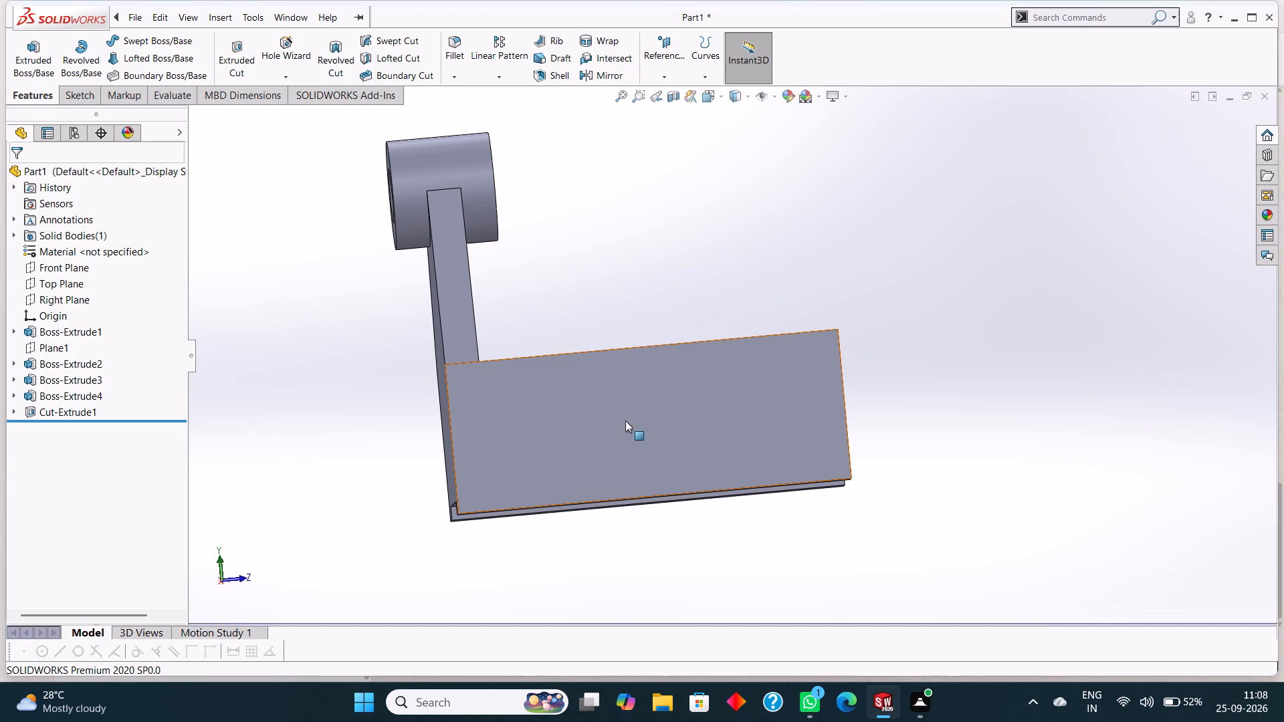
{"action": "key", "text": "ctrl+8"}
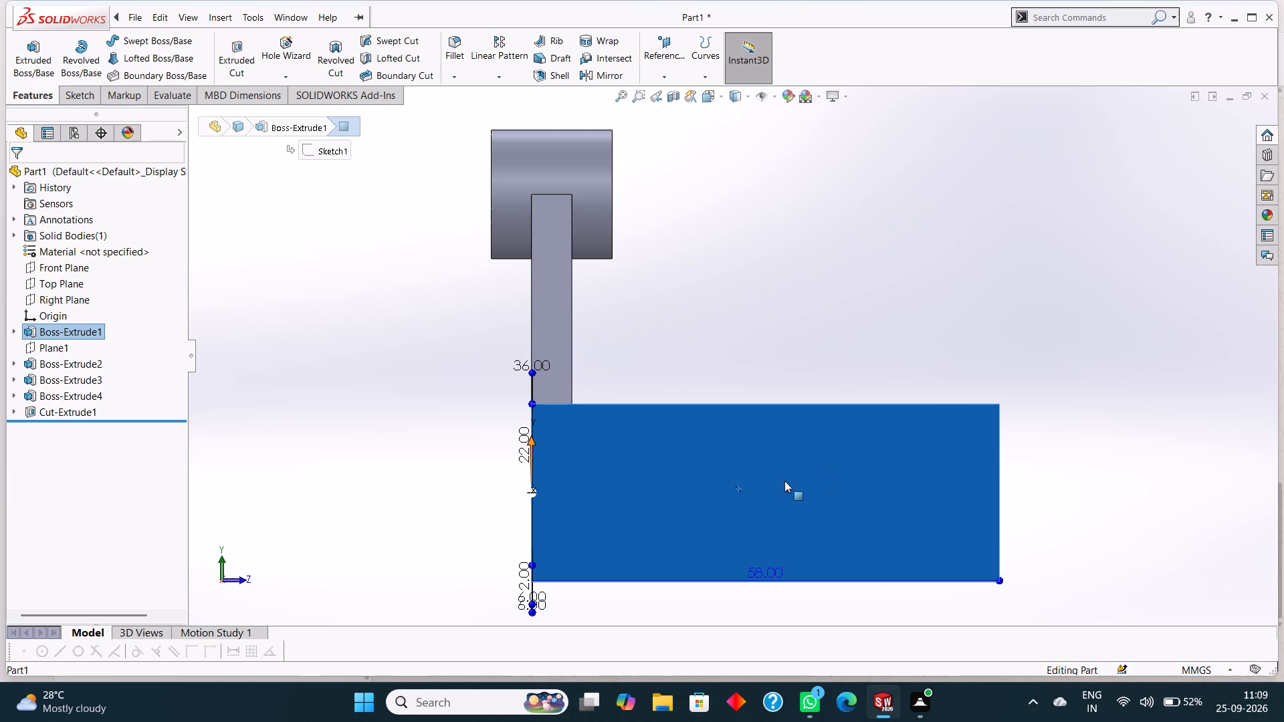
{"action": "right_click", "coordinate": [809, 468]}
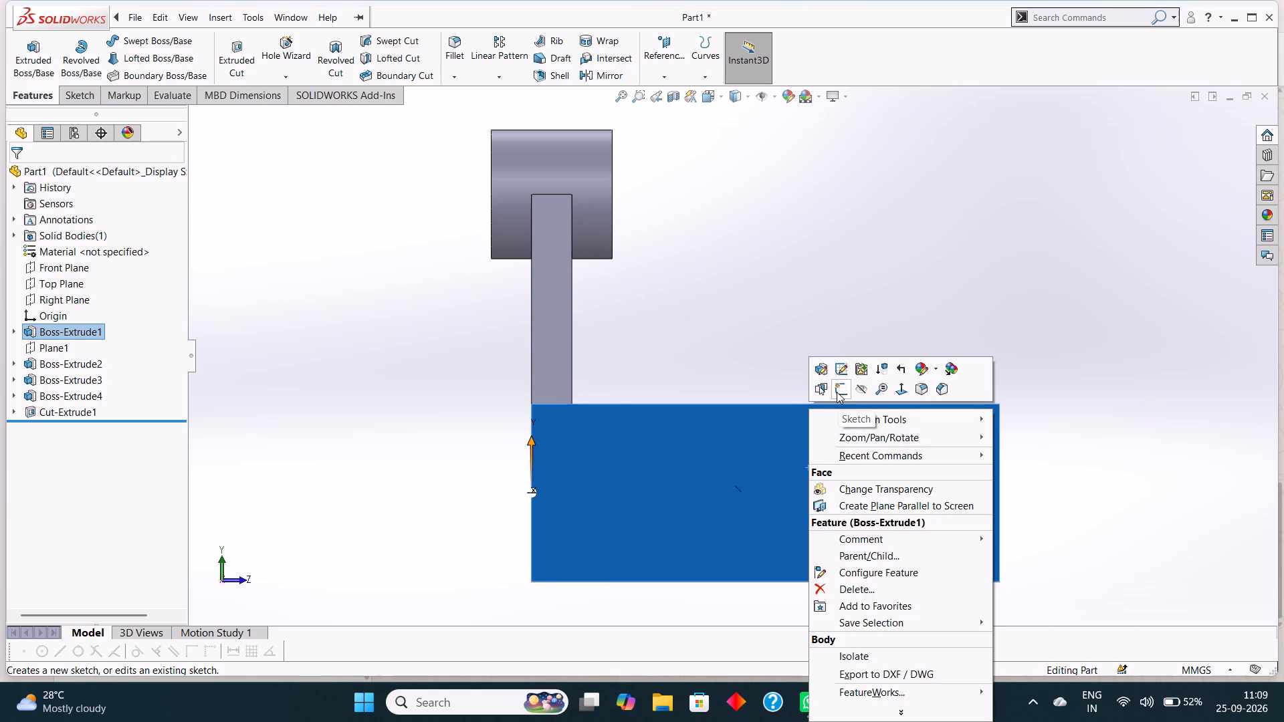
{"action": "left_click", "coordinate": [837, 392]}
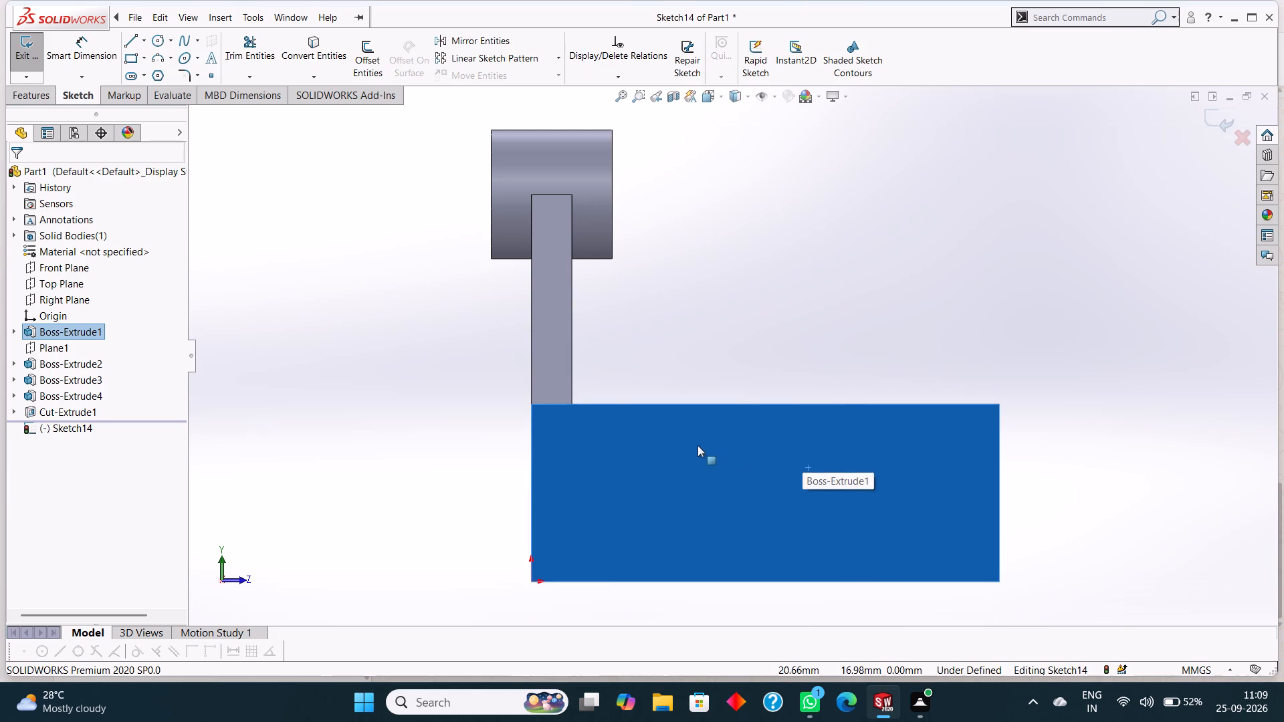
{"action": "key", "text": "Escape"}
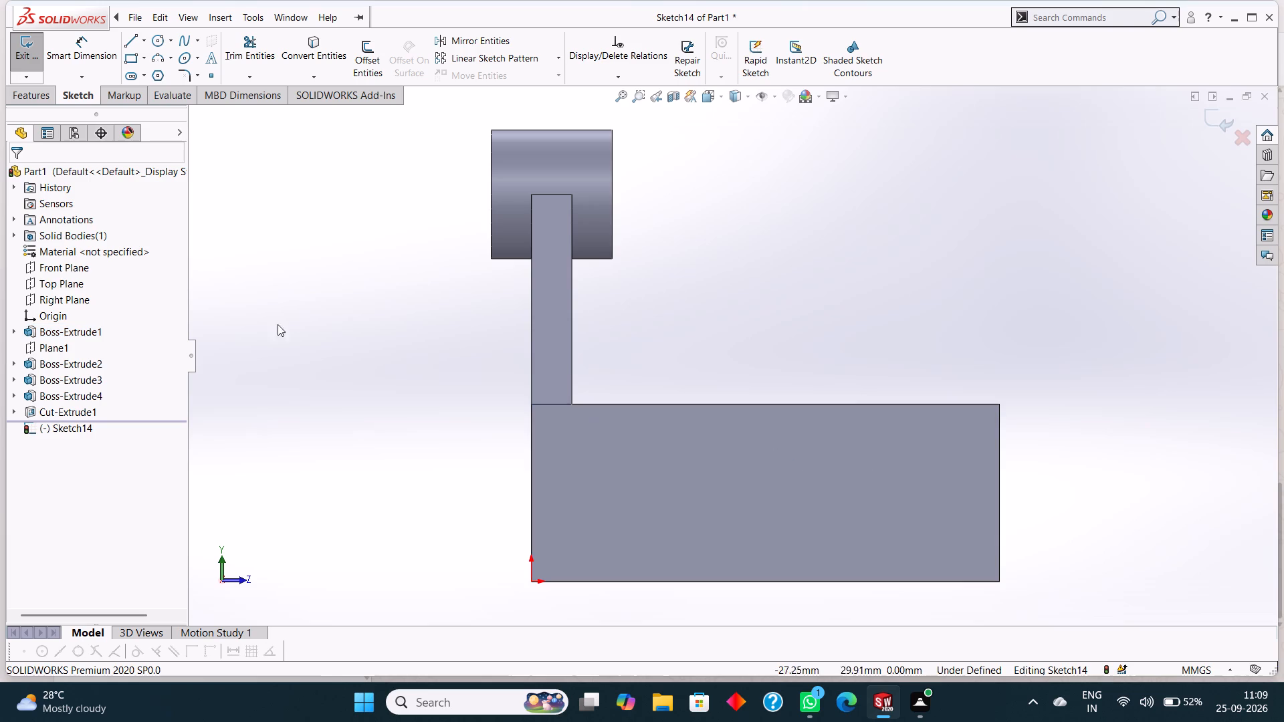
{"action": "left_click", "coordinate": [157, 40]}
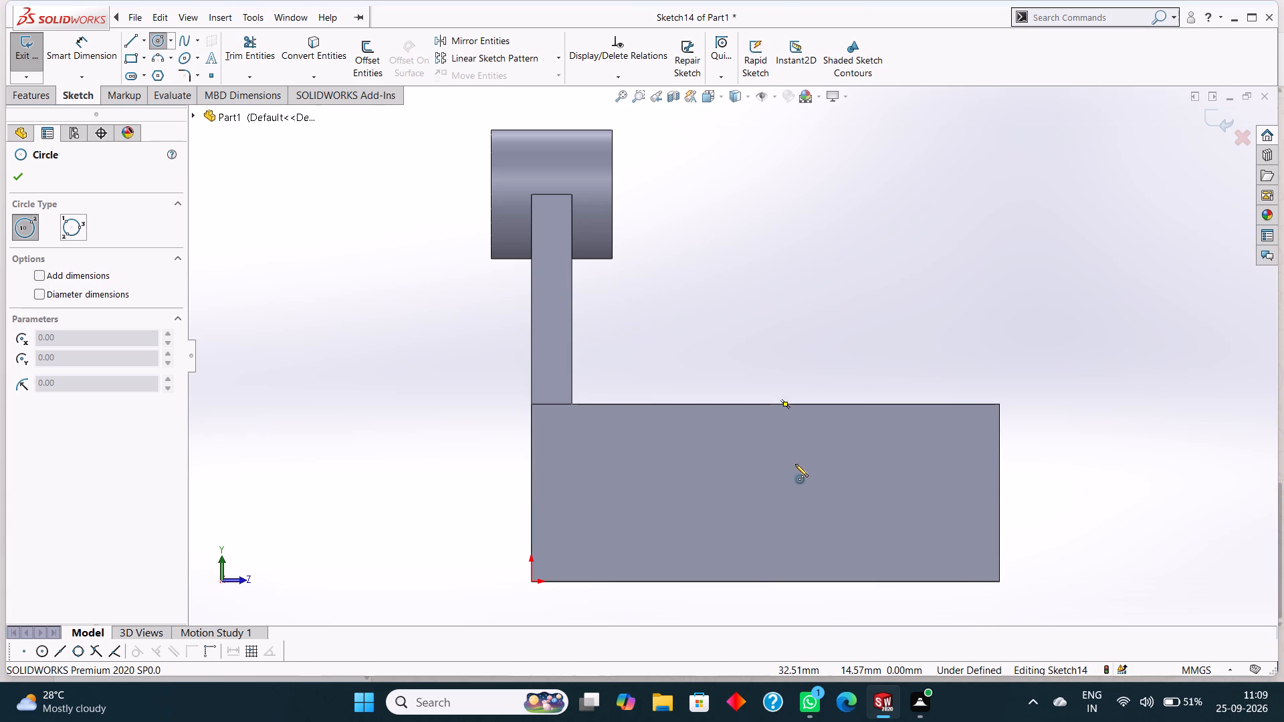
{"action": "left_click", "coordinate": [784, 492]}
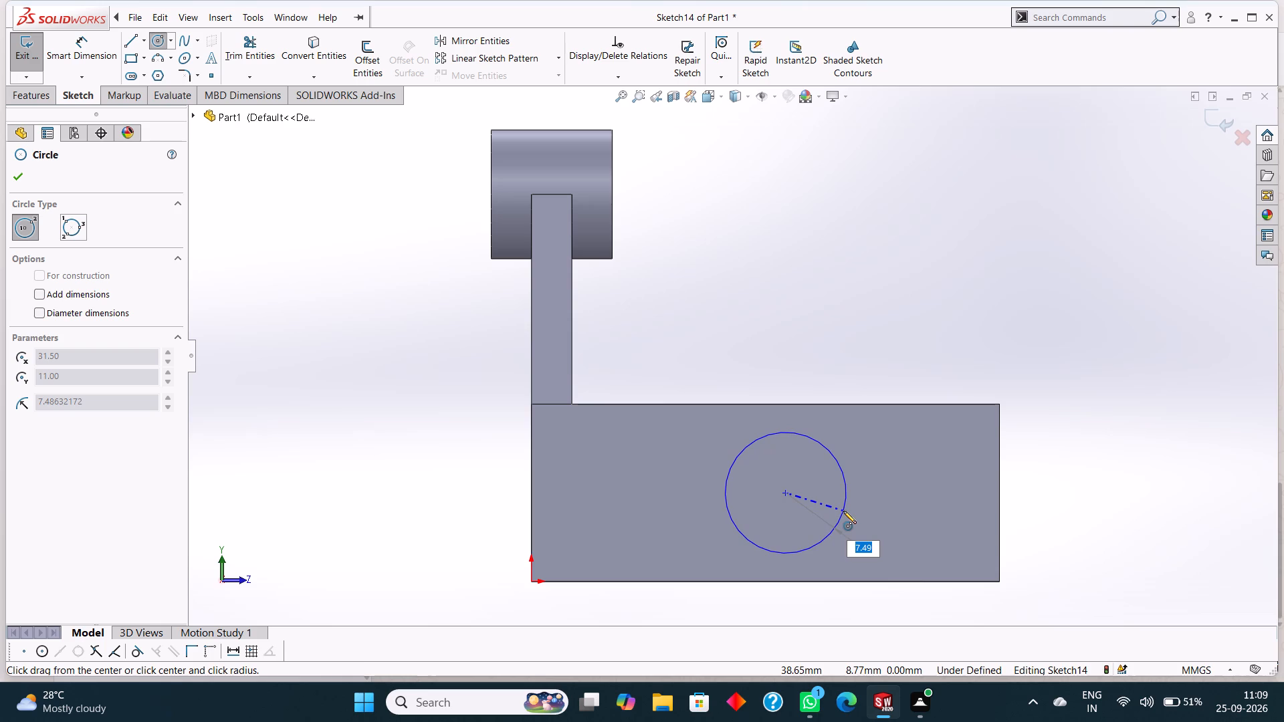
{"action": "type", "text": "10"}
{"action": "key", "text": "Return"}
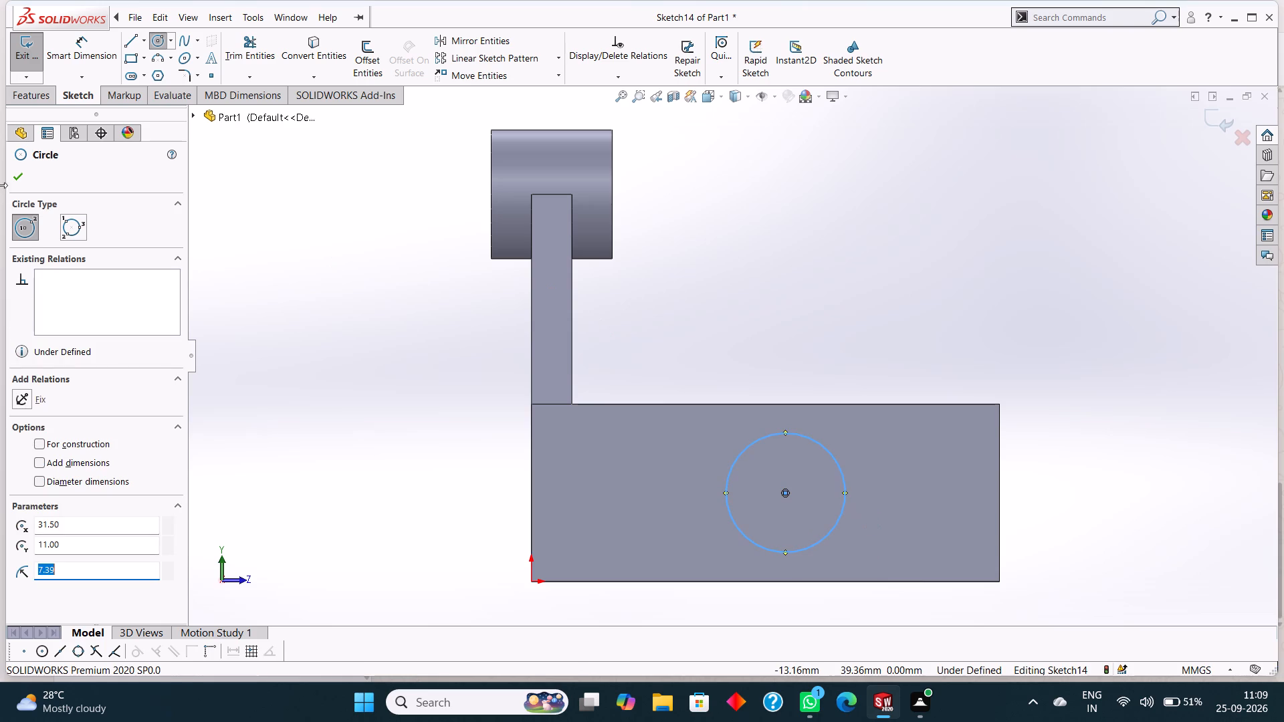
{"action": "left_click", "coordinate": [15, 179]}
Dimension the circle on the side face with a diameter of 20 mm.
{"action": "left_click", "coordinate": [73, 57]}
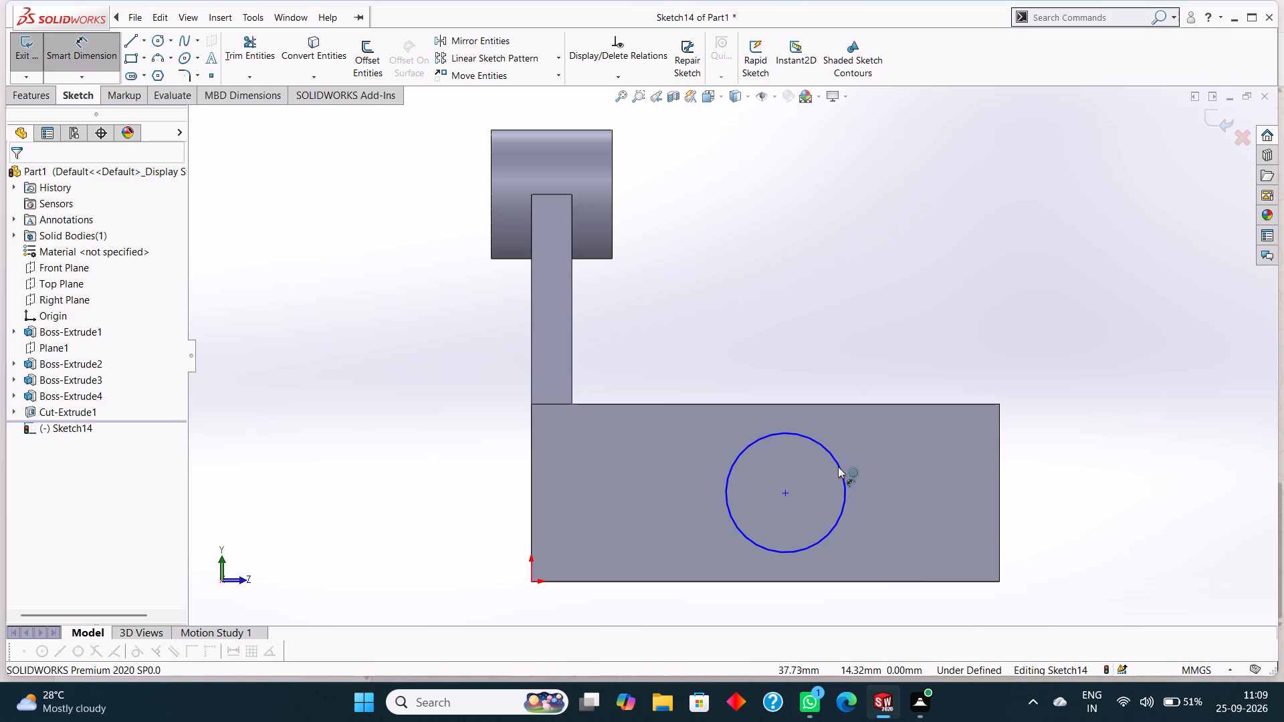
{"action": "left_click", "coordinate": [839, 467]}
{"action": "left_click", "coordinate": [926, 474]}
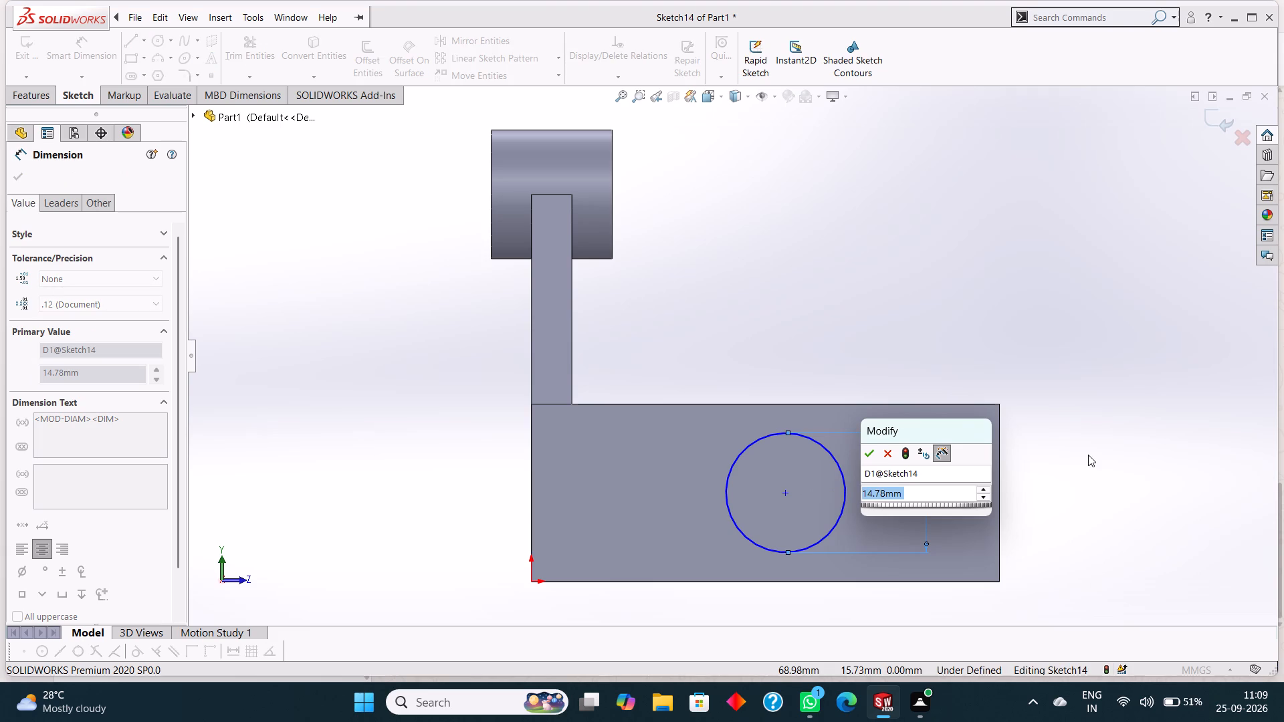
{"action": "type", "text": "20"}
{"action": "key", "text": "Return"}
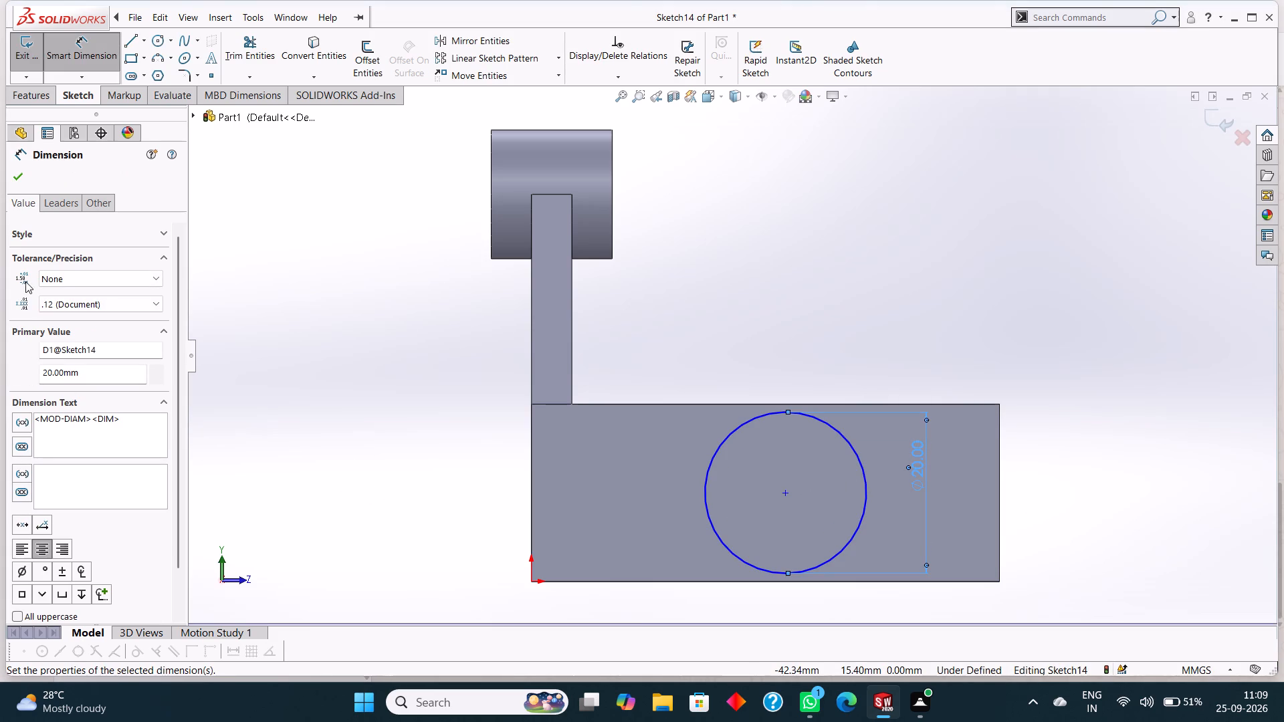
{"action": "left_click", "coordinate": [15, 184]}
Extrude-cut the 20 mm circle Through All to bore the block from its side face.
{"action": "left_click", "coordinate": [18, 100]}
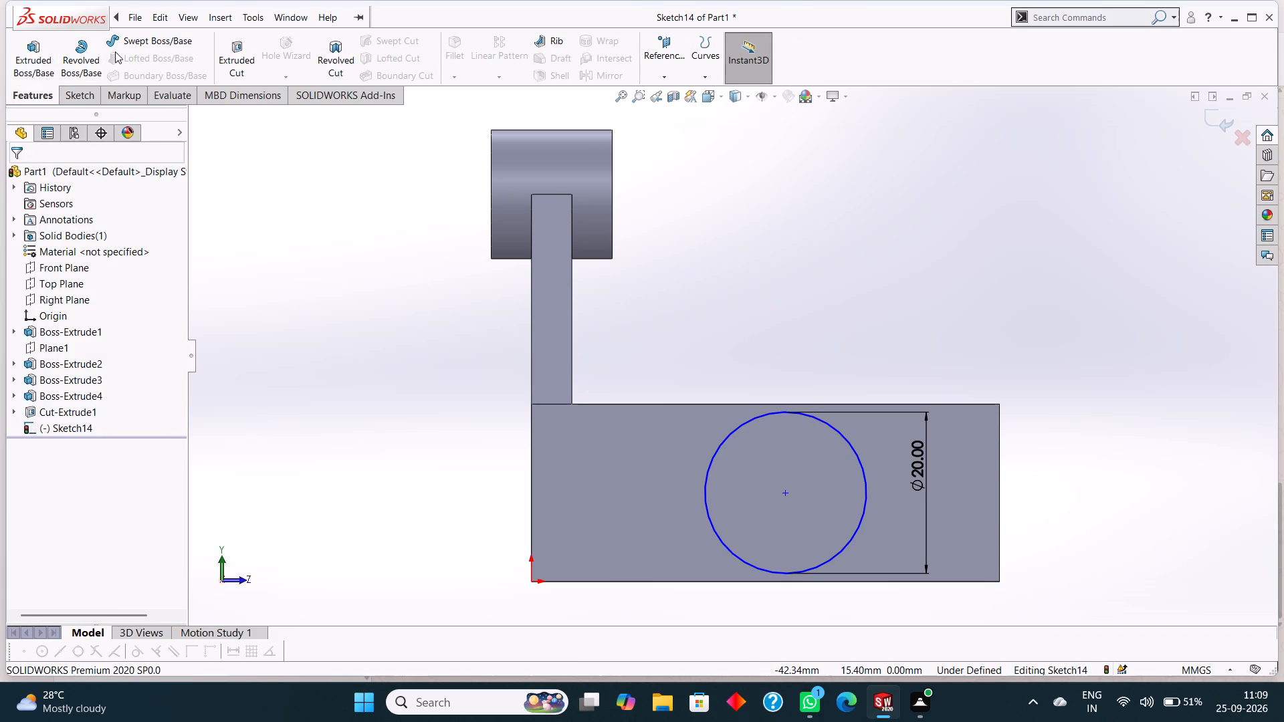
{"action": "left_click", "coordinate": [224, 58]}
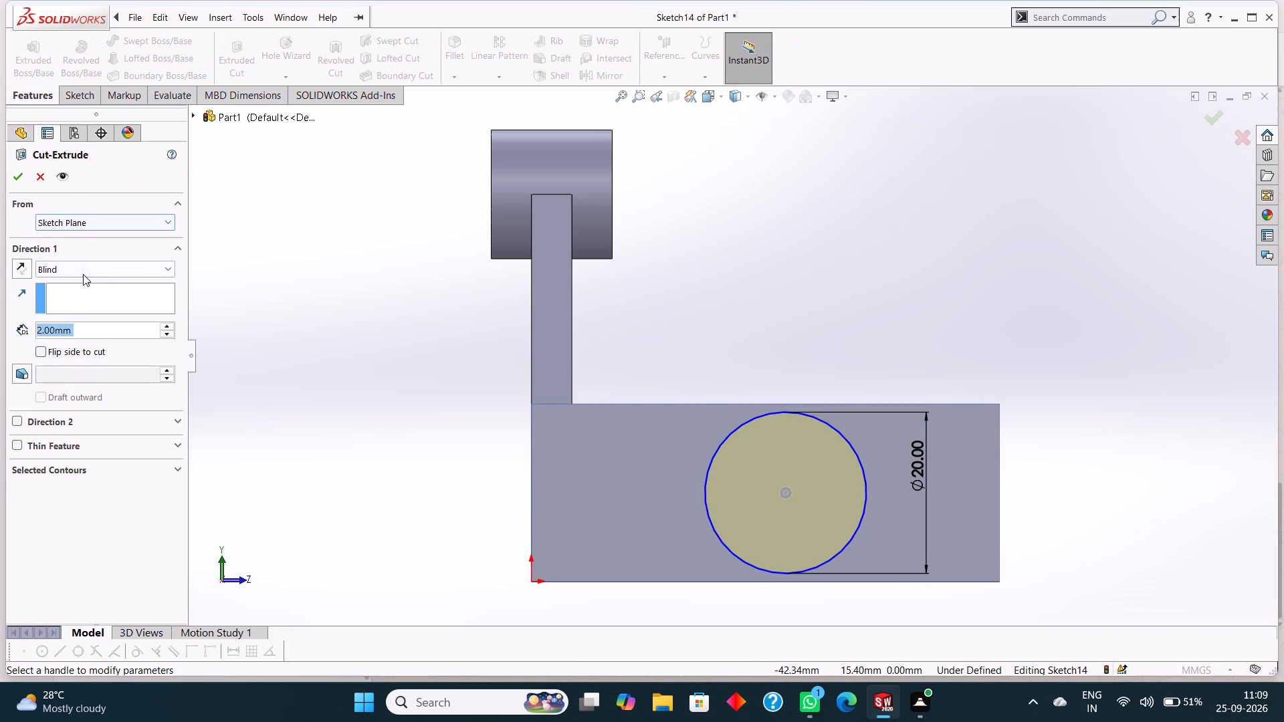
{"action": "left_click", "coordinate": [83, 275]}
{"action": "left_click", "coordinate": [78, 300]}
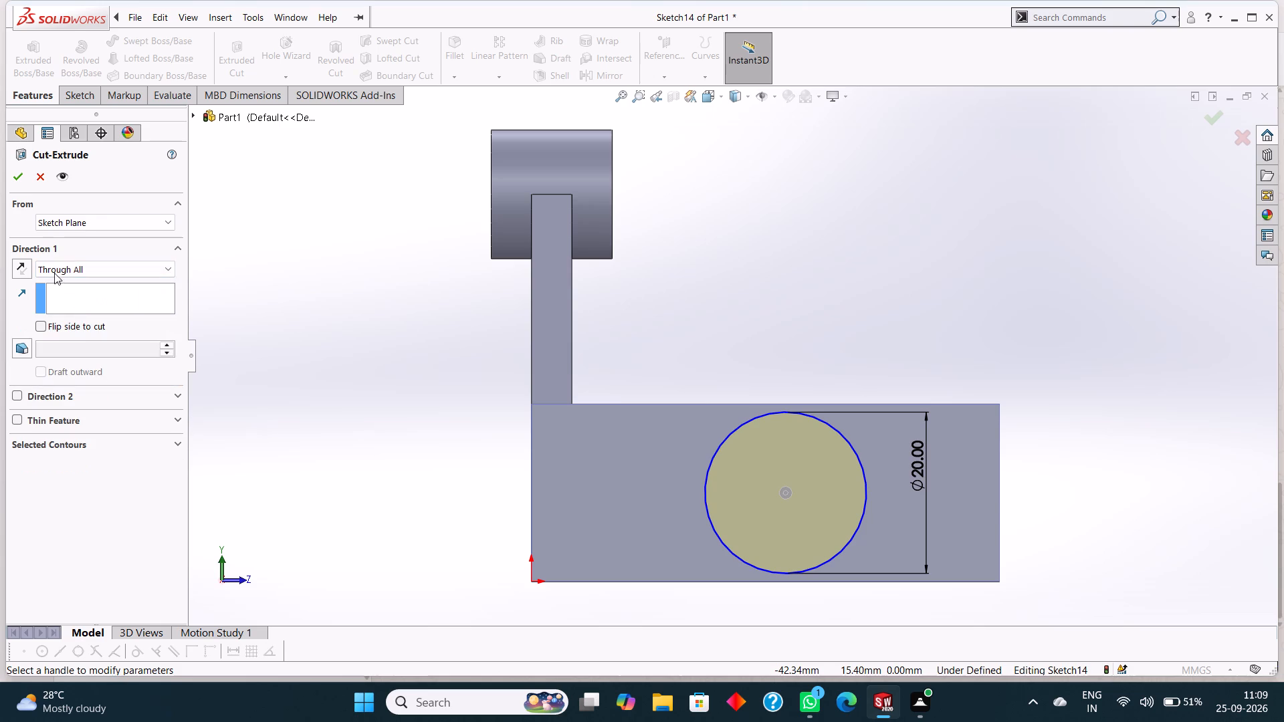
{"action": "middle_click_drag", "start_coordinate": [933, 265], "coordinate": [841, 328]}
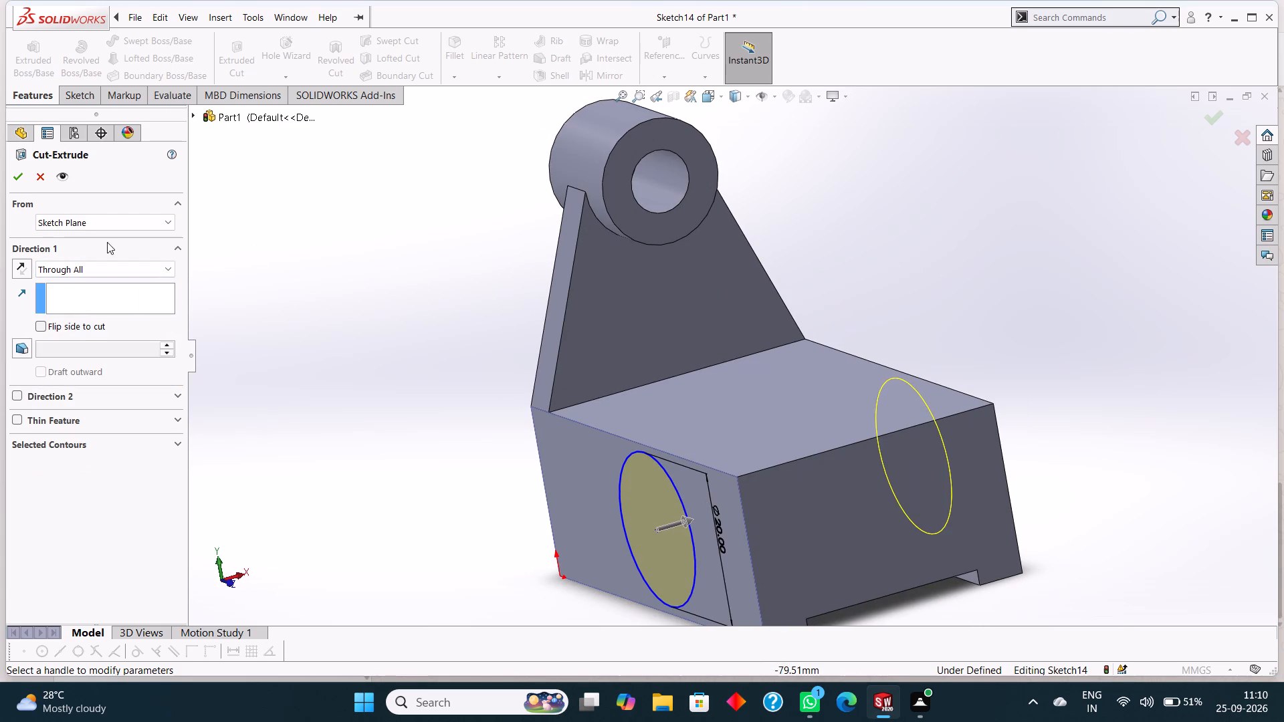
{"action": "left_click", "coordinate": [17, 180]}
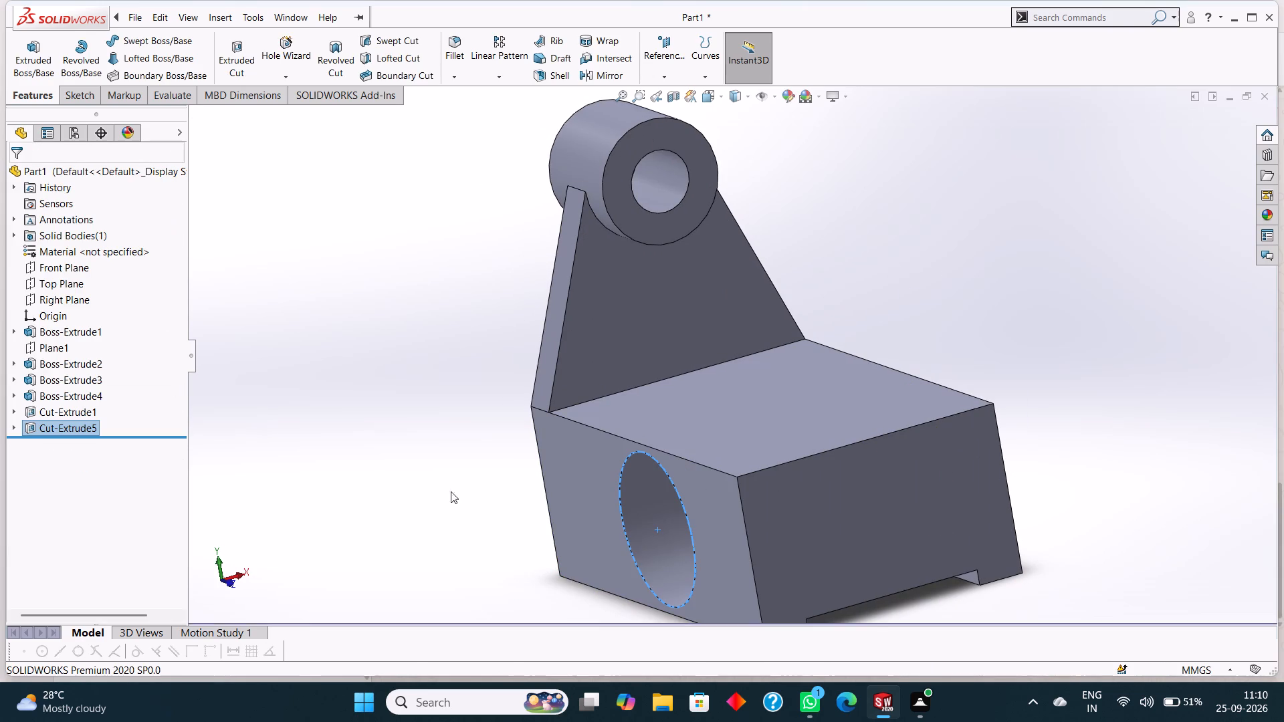
Start a new sketch on the block's side face and draw a 14 mm radius circle concentric with the 20 mm hole.
{"action": "left_click", "coordinate": [566, 501]}
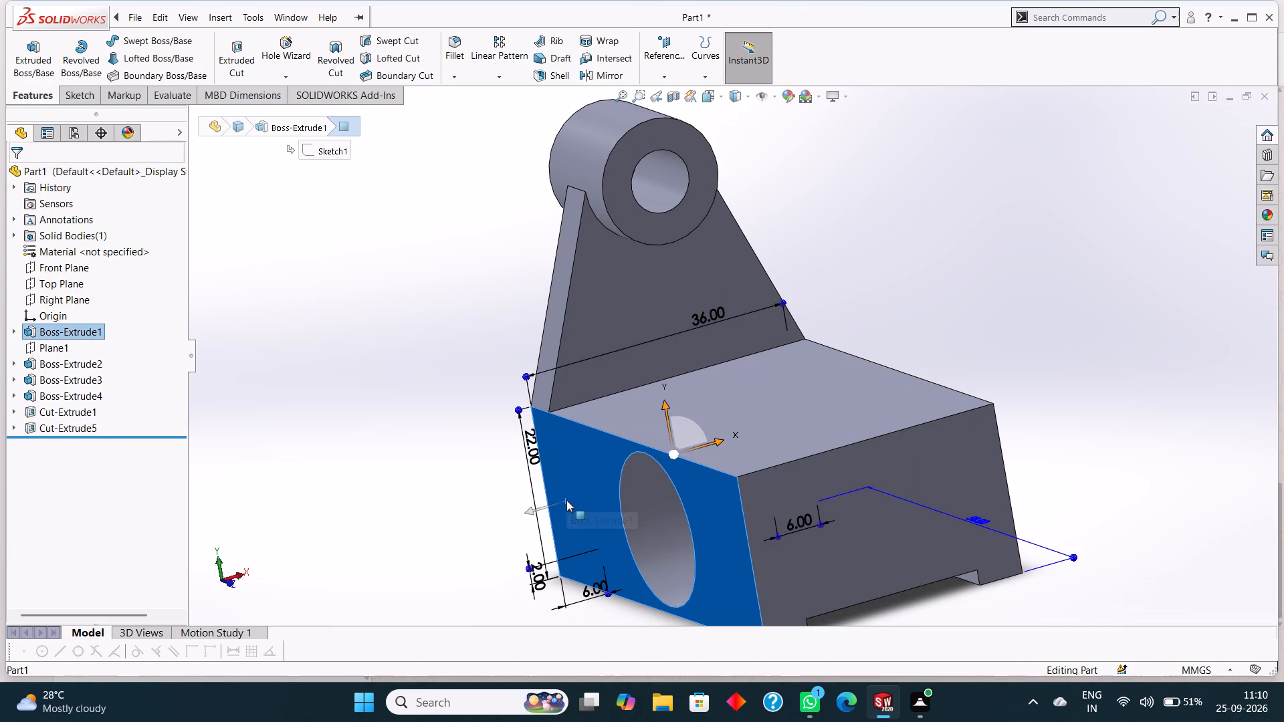
{"action": "key", "text": "ctrl+8"}
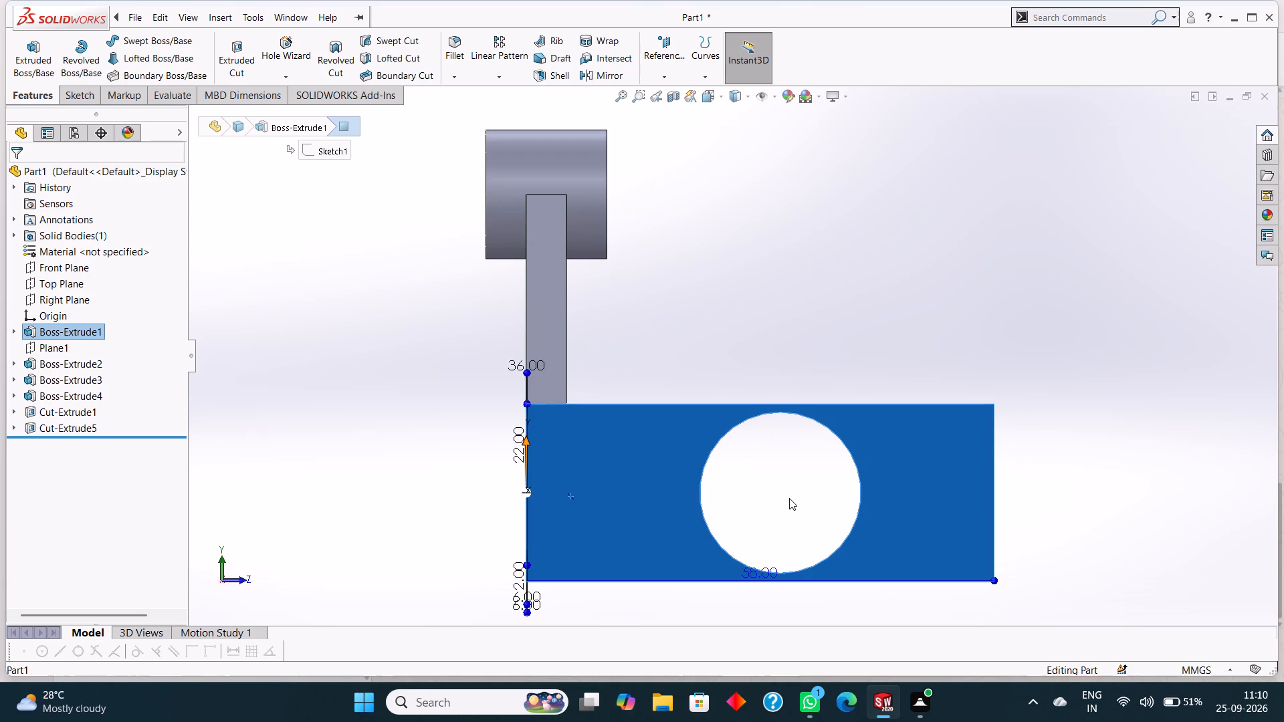
{"action": "right_click", "coordinate": [919, 468]}
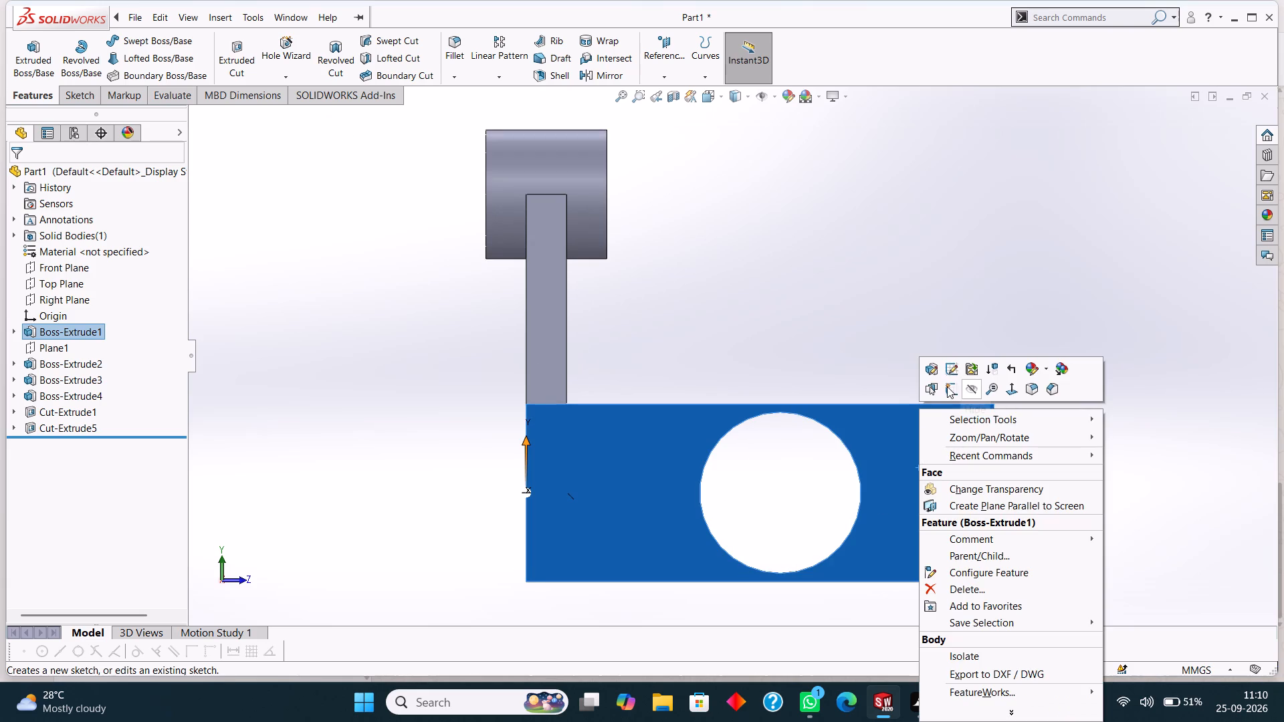
{"action": "left_click", "coordinate": [947, 386]}
{"action": "key", "text": "Escape"}
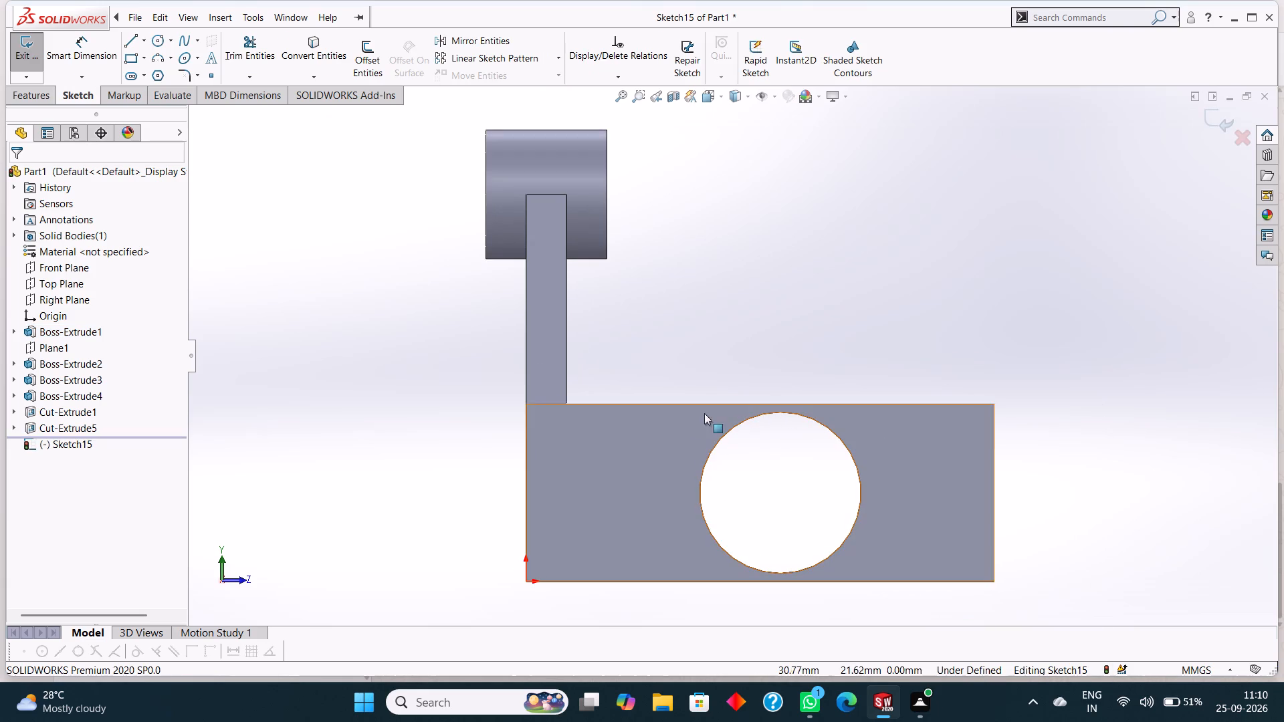
{"action": "left_click", "coordinate": [154, 38]}
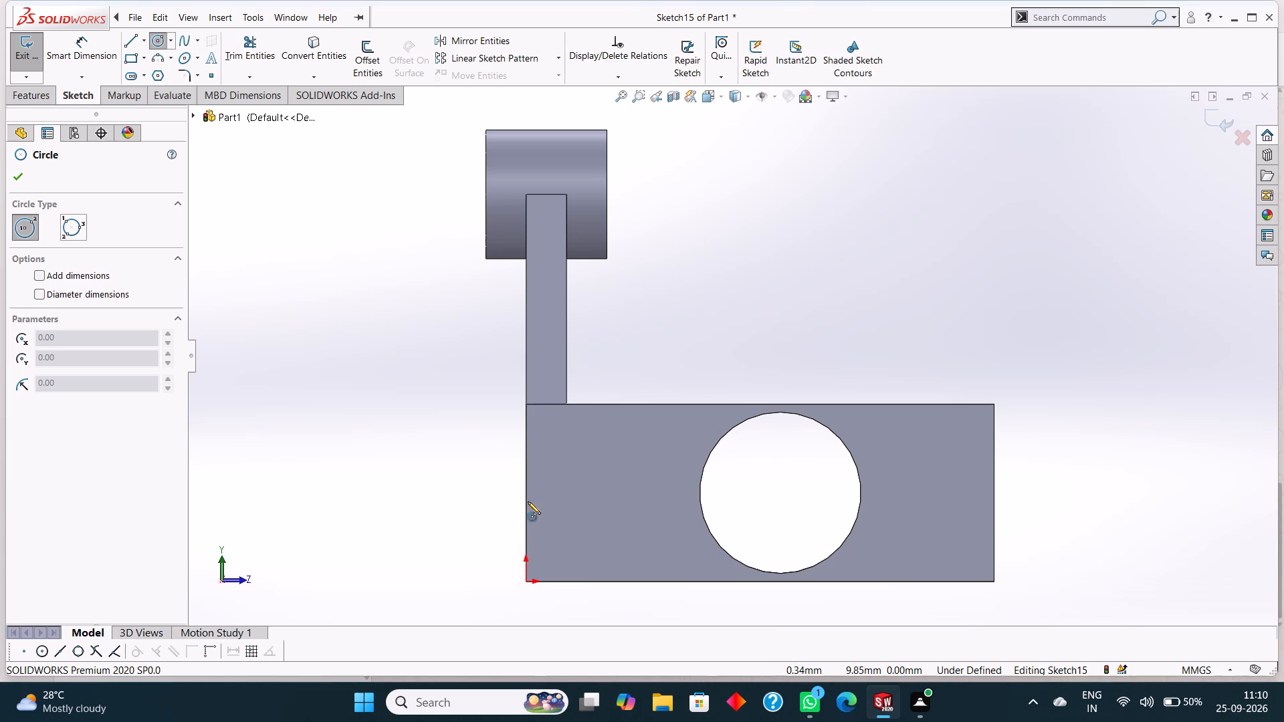
{"action": "left_click", "coordinate": [779, 493]}
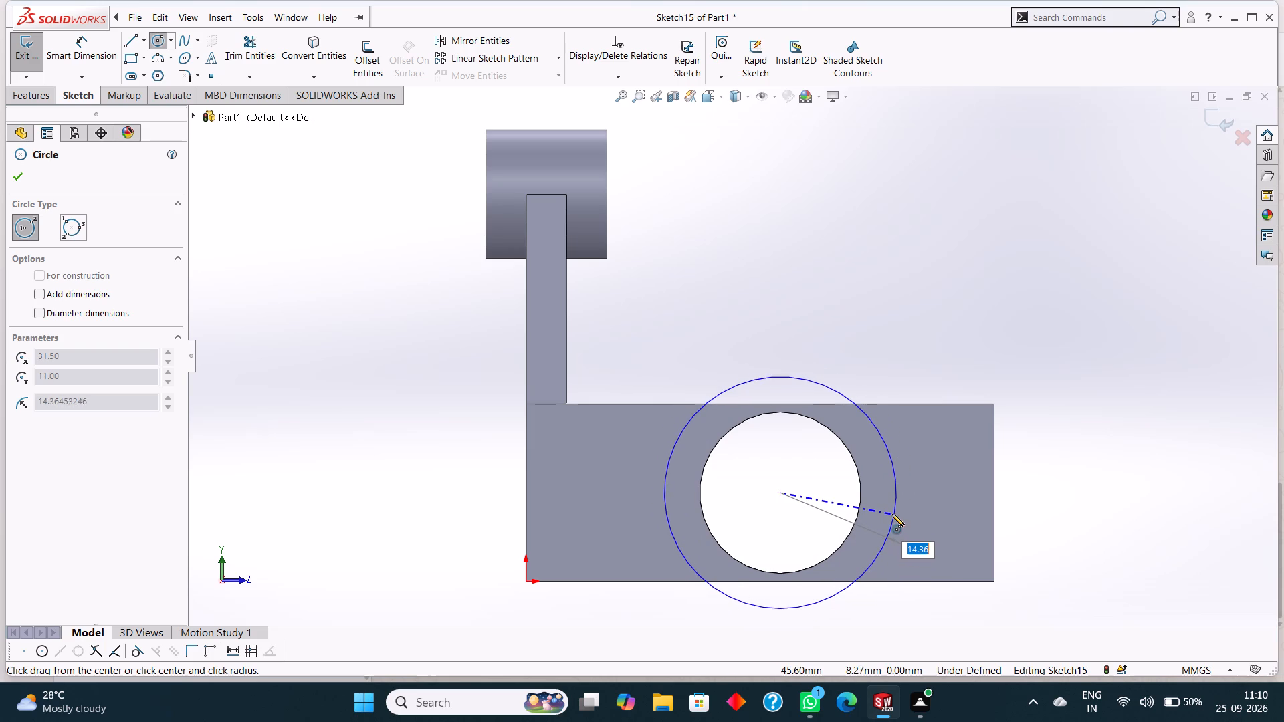
{"action": "type", "text": "14"}
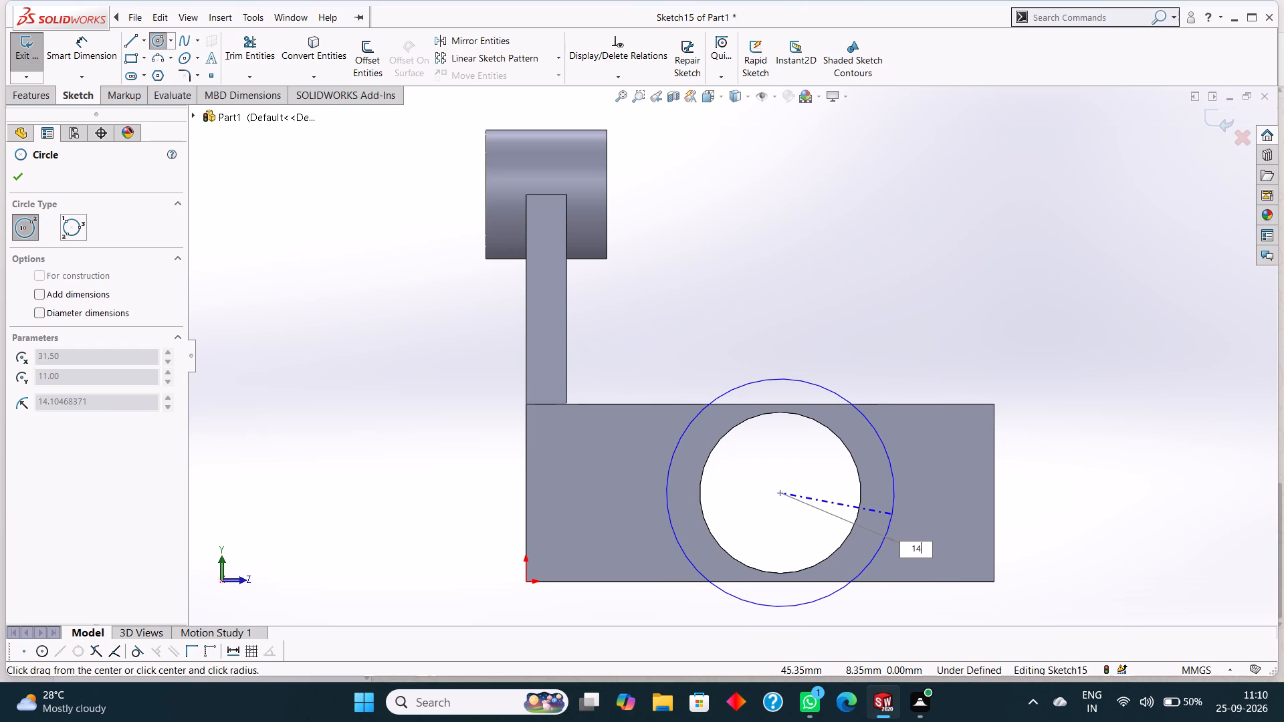
{"action": "key", "text": "Return"}
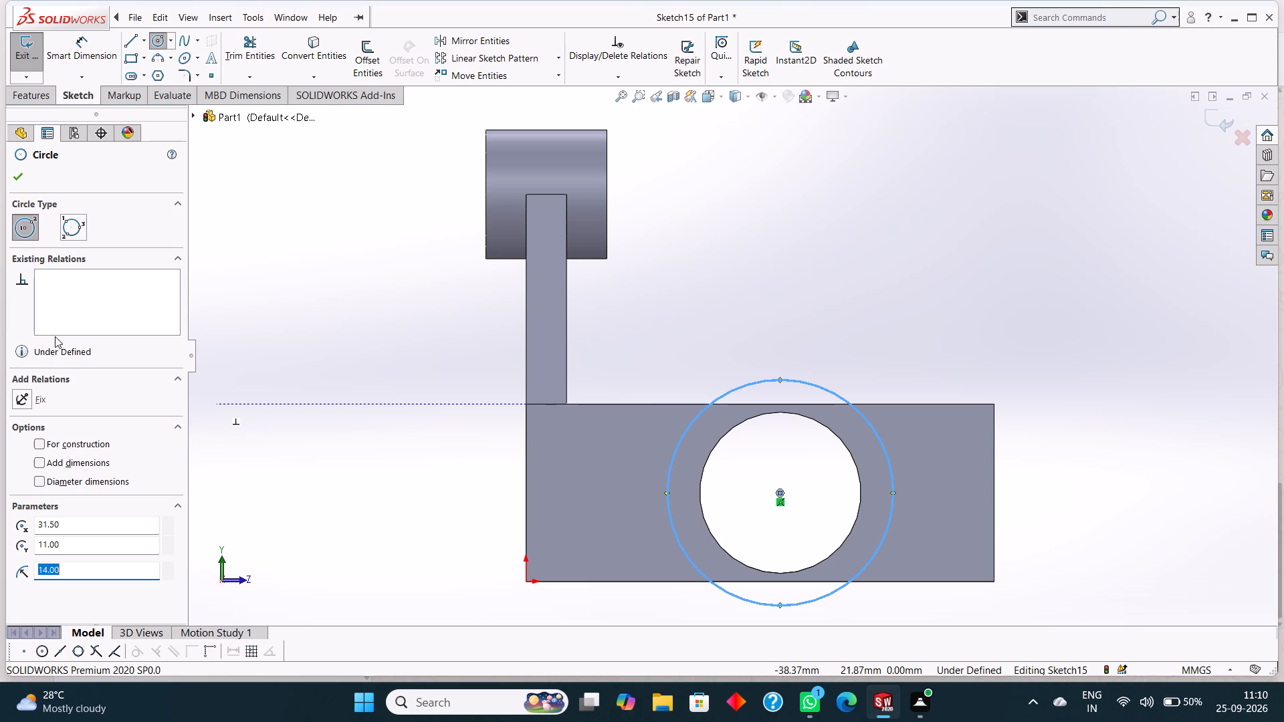
{"action": "left_click", "coordinate": [25, 172]}
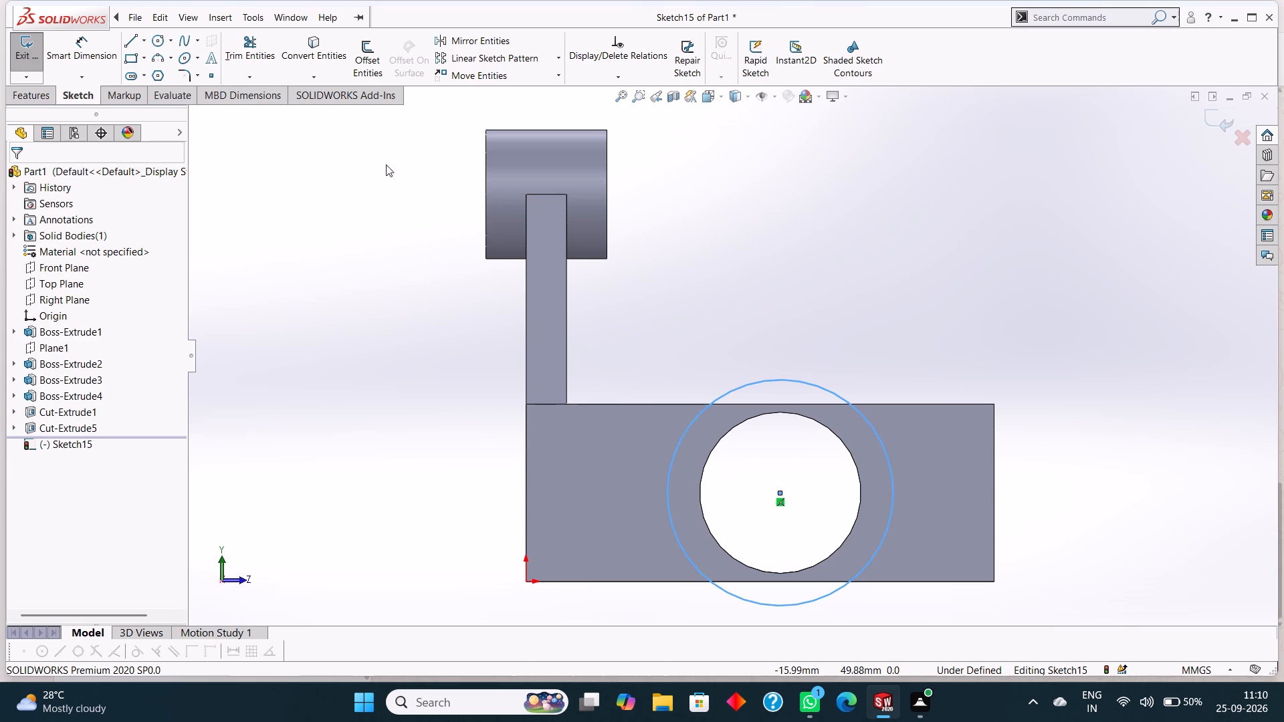
Dimension the circle around the block's side hole with a diameter of 28 mm.
{"action": "left_click", "coordinate": [74, 56]}
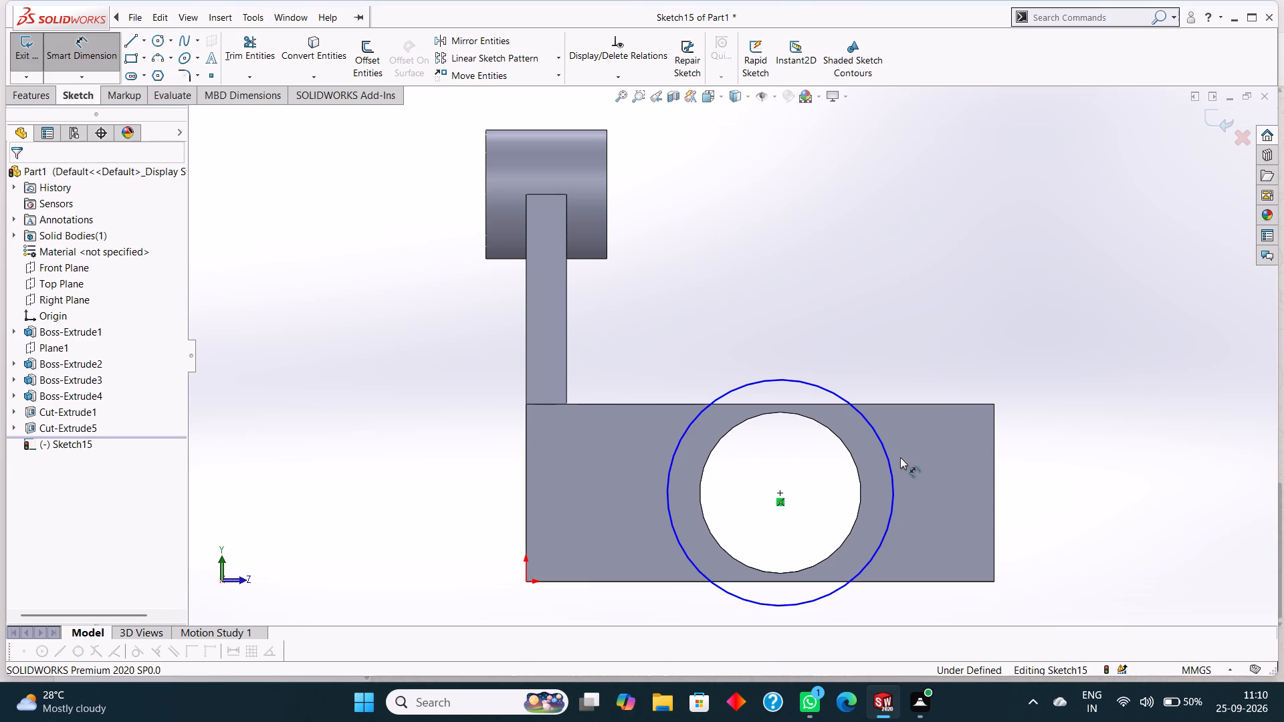
{"action": "left_click", "coordinate": [883, 442]}
{"action": "left_click", "coordinate": [957, 329]}
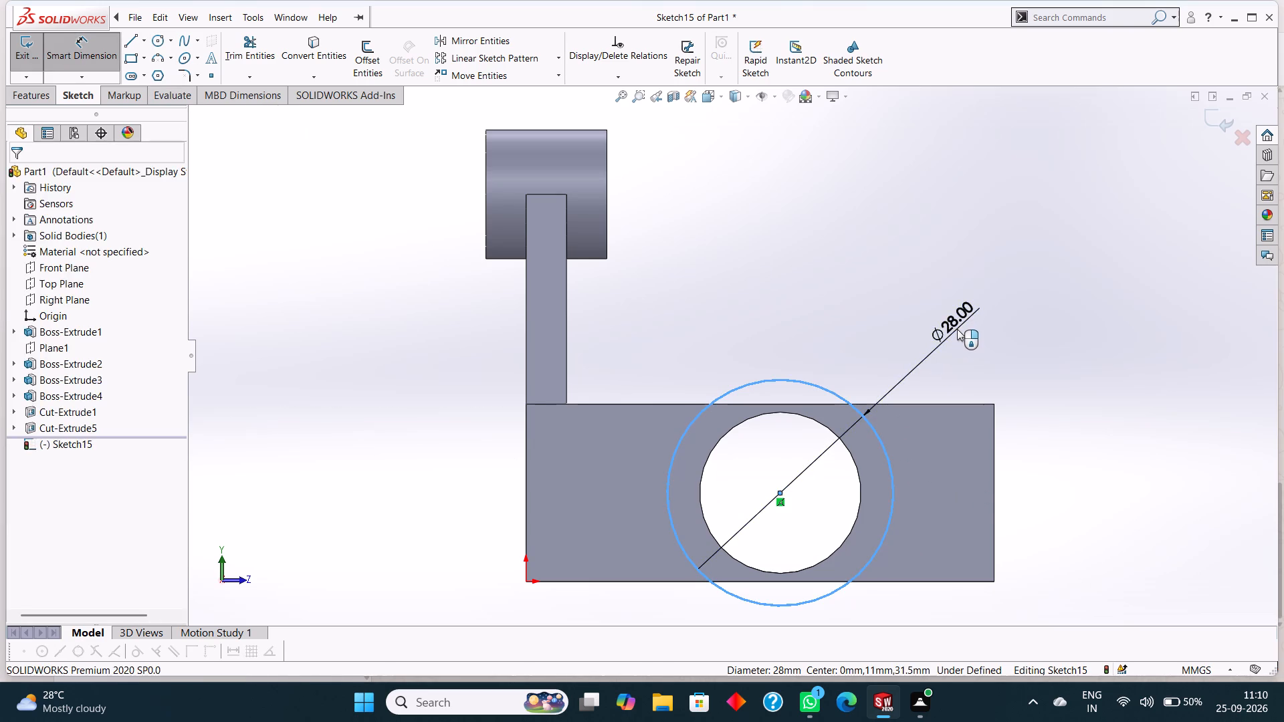
{"action": "left_click", "coordinate": [902, 308]}
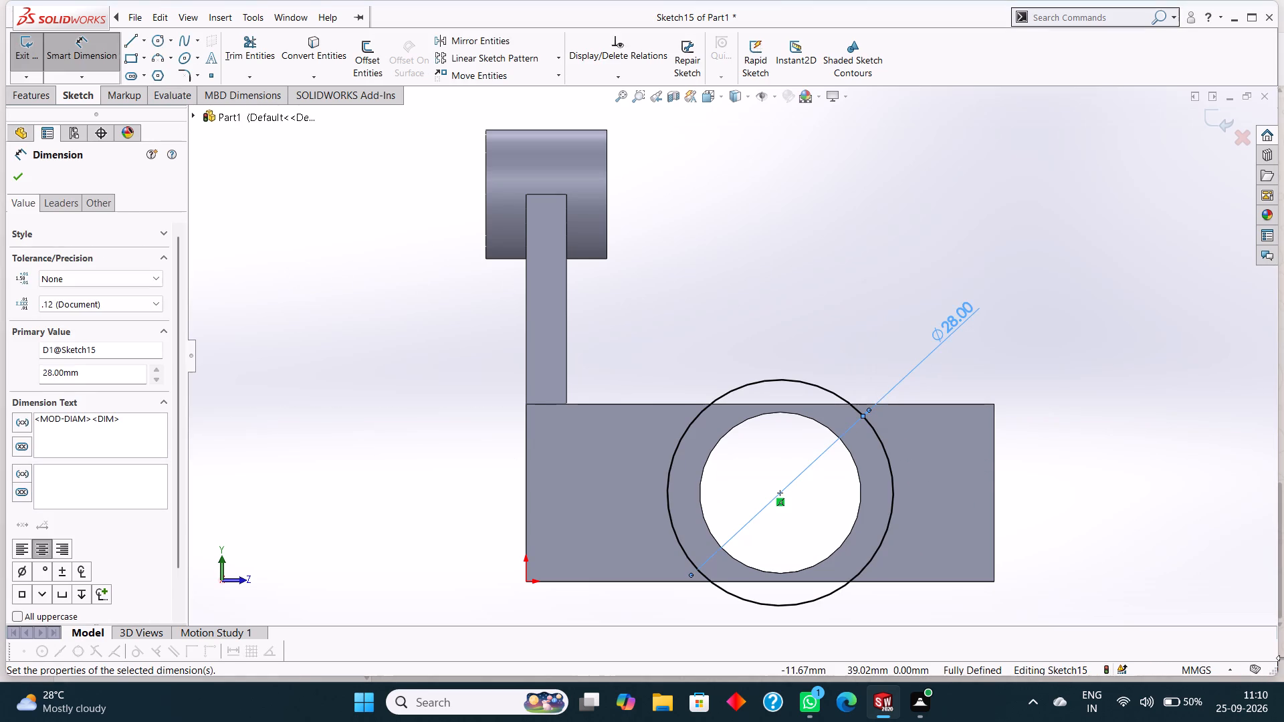
{"action": "left_click", "coordinate": [11, 183]}
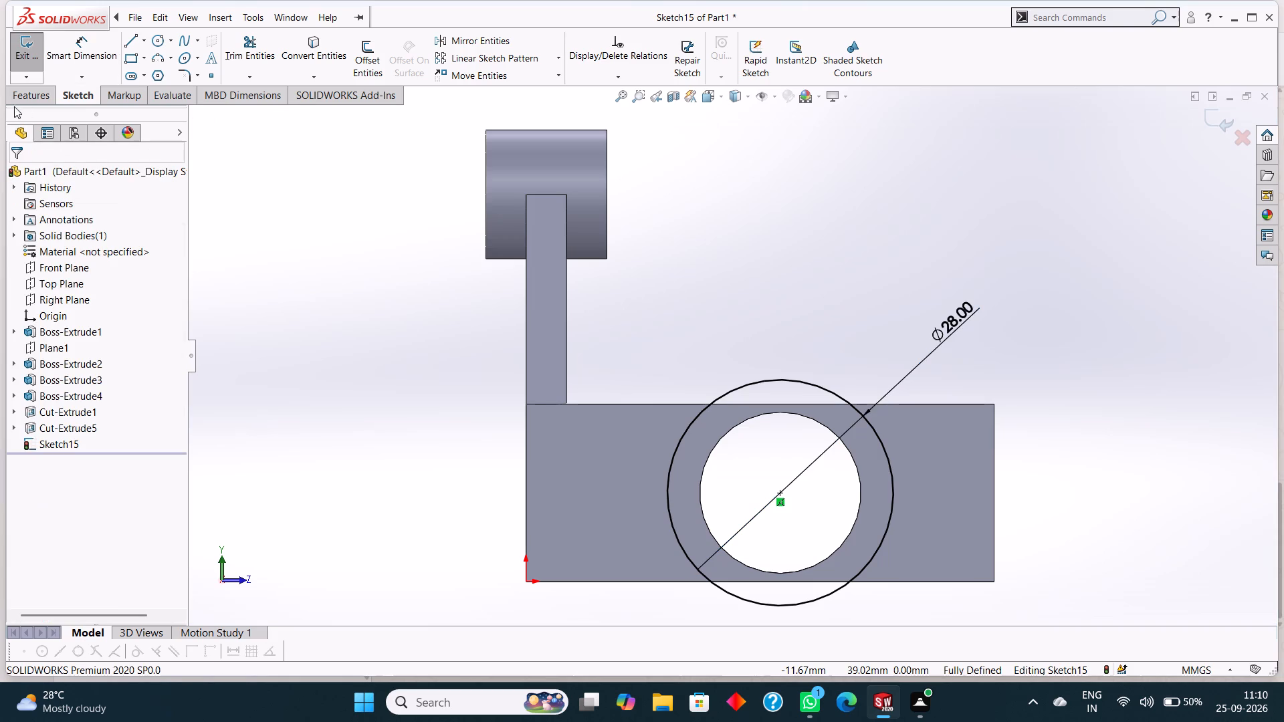
Extrude the 28 mm circle as a merged boss, Through All with the direction reversed so it runs through the block.
{"action": "left_click", "coordinate": [20, 99]}
{"action": "left_click", "coordinate": [27, 70]}
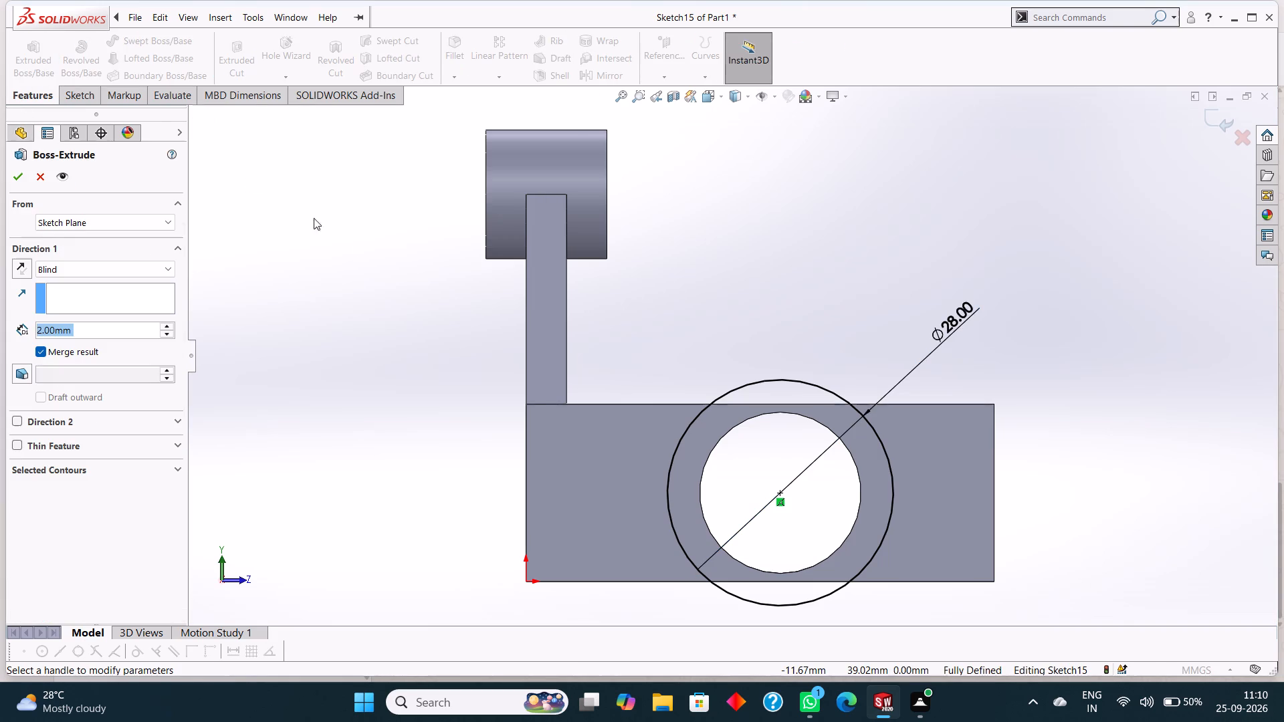
{"action": "middle_click_drag", "start_coordinate": [928, 233], "coordinate": [833, 330]}
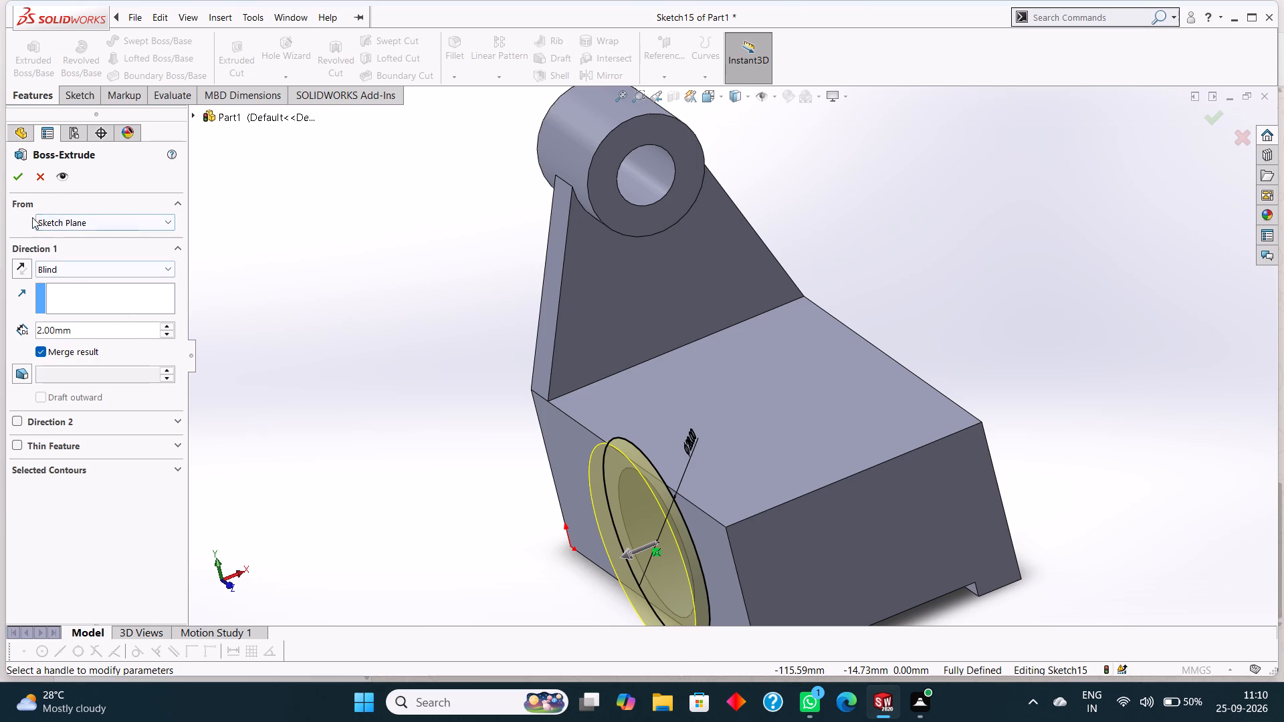
{"action": "left_click", "coordinate": [94, 271]}
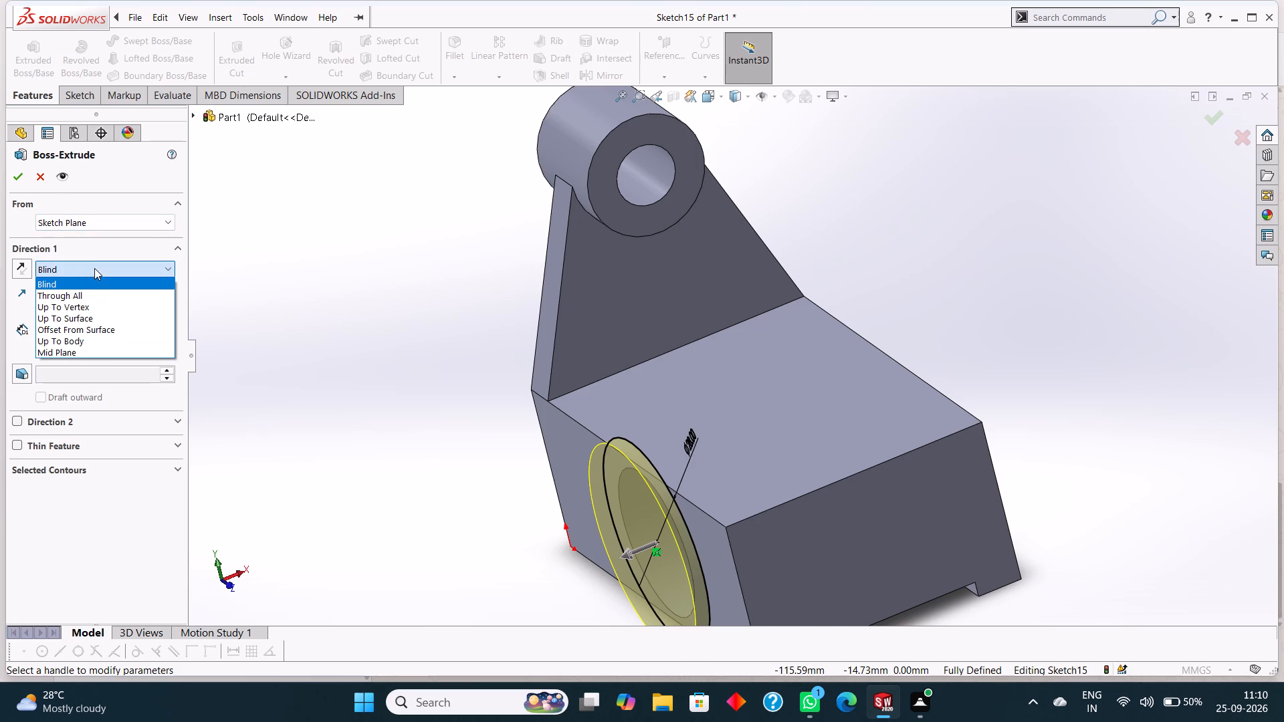
{"action": "left_click", "coordinate": [82, 295]}
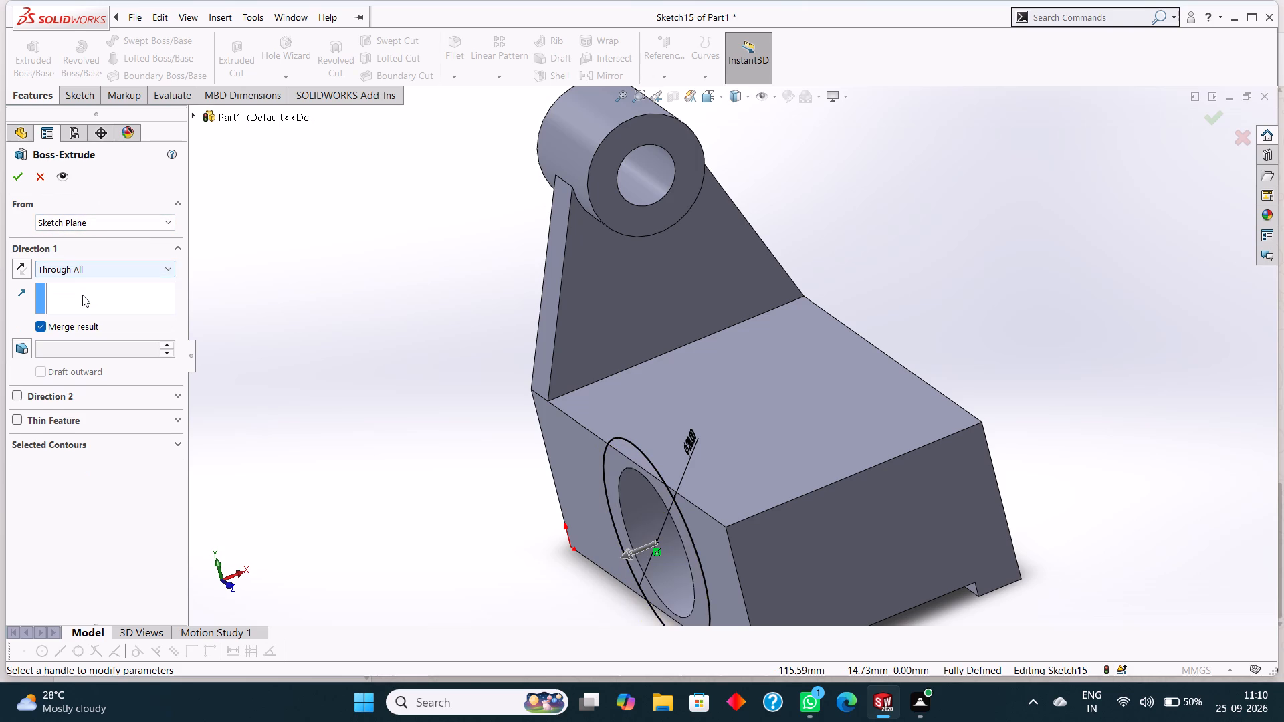
{"action": "middle_click_drag", "start_coordinate": [217, 320], "coordinate": [298, 289]}
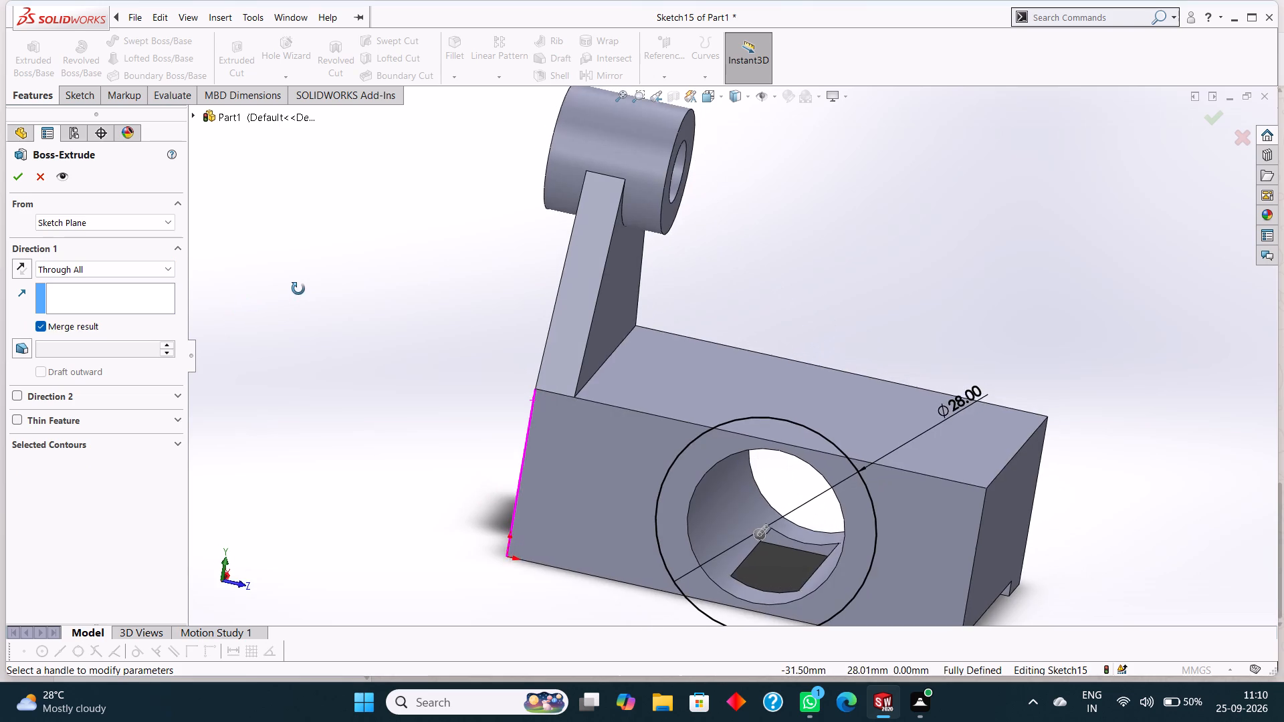
{"action": "middle_click_drag", "start_coordinate": [298, 289], "coordinate": [271, 275]}
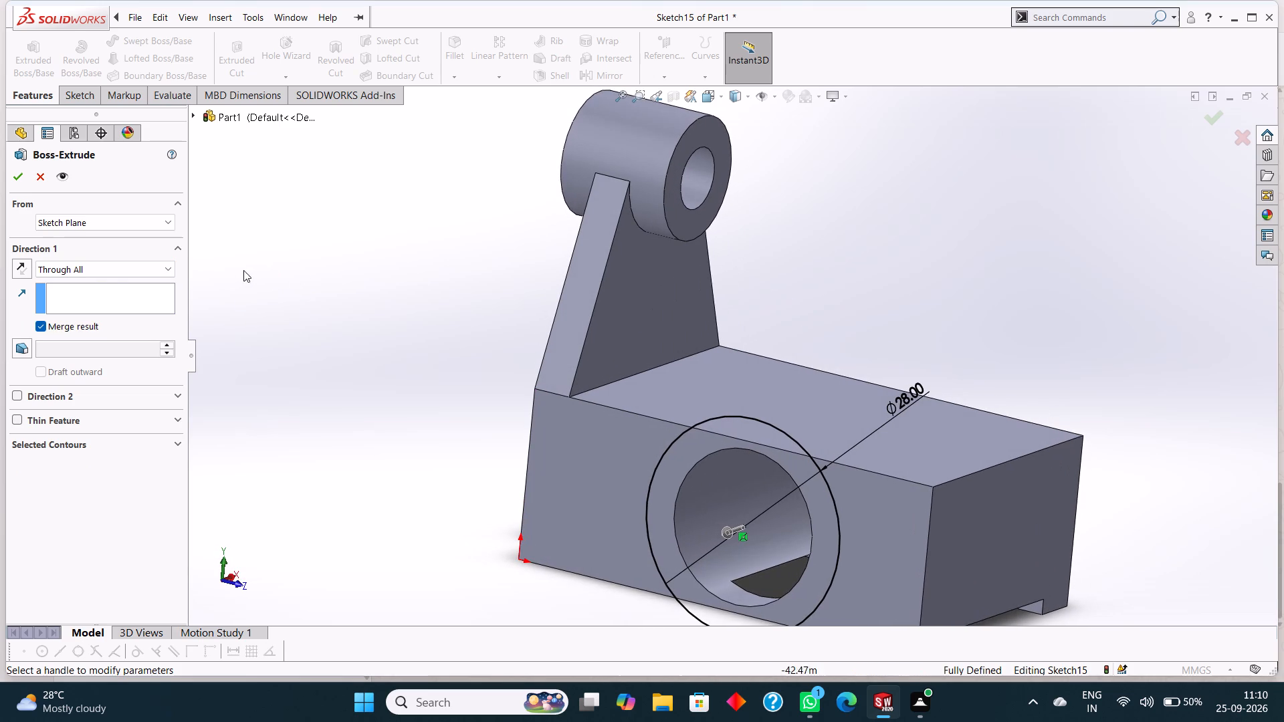
{"action": "left_click", "coordinate": [96, 267]}
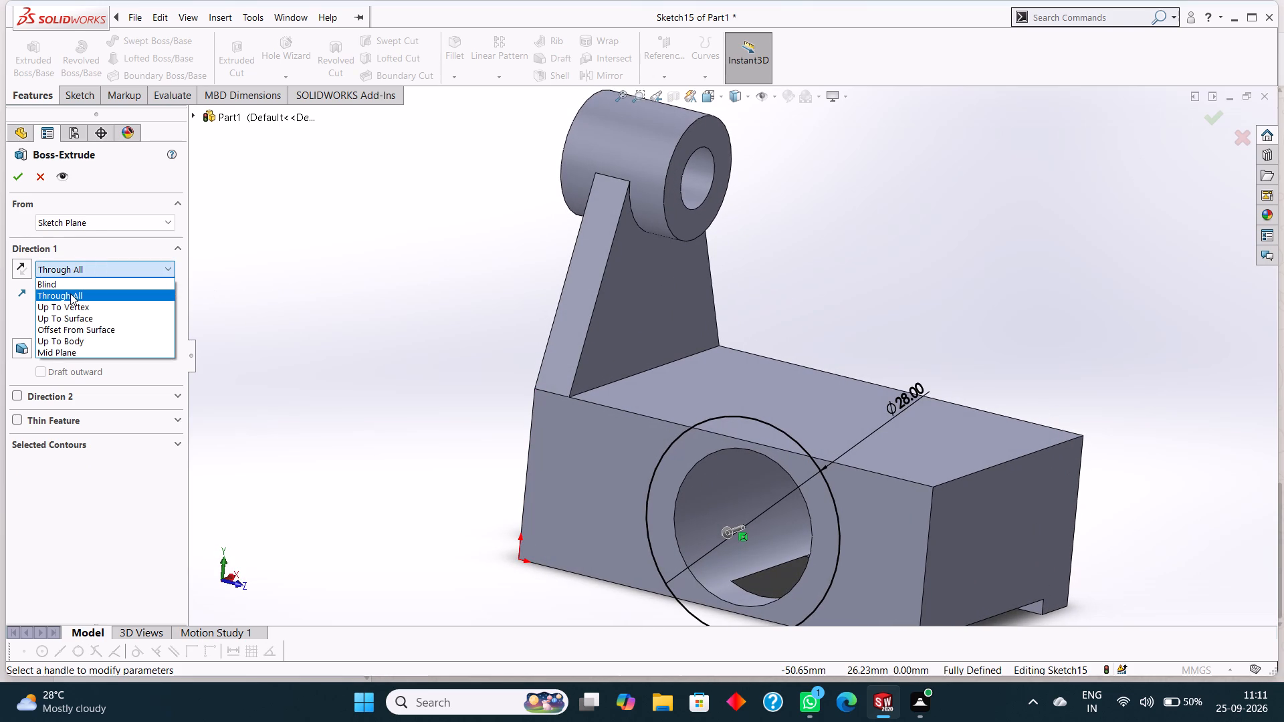
{"action": "left_click", "coordinate": [70, 293]}
{"action": "left_click", "coordinate": [76, 267]}
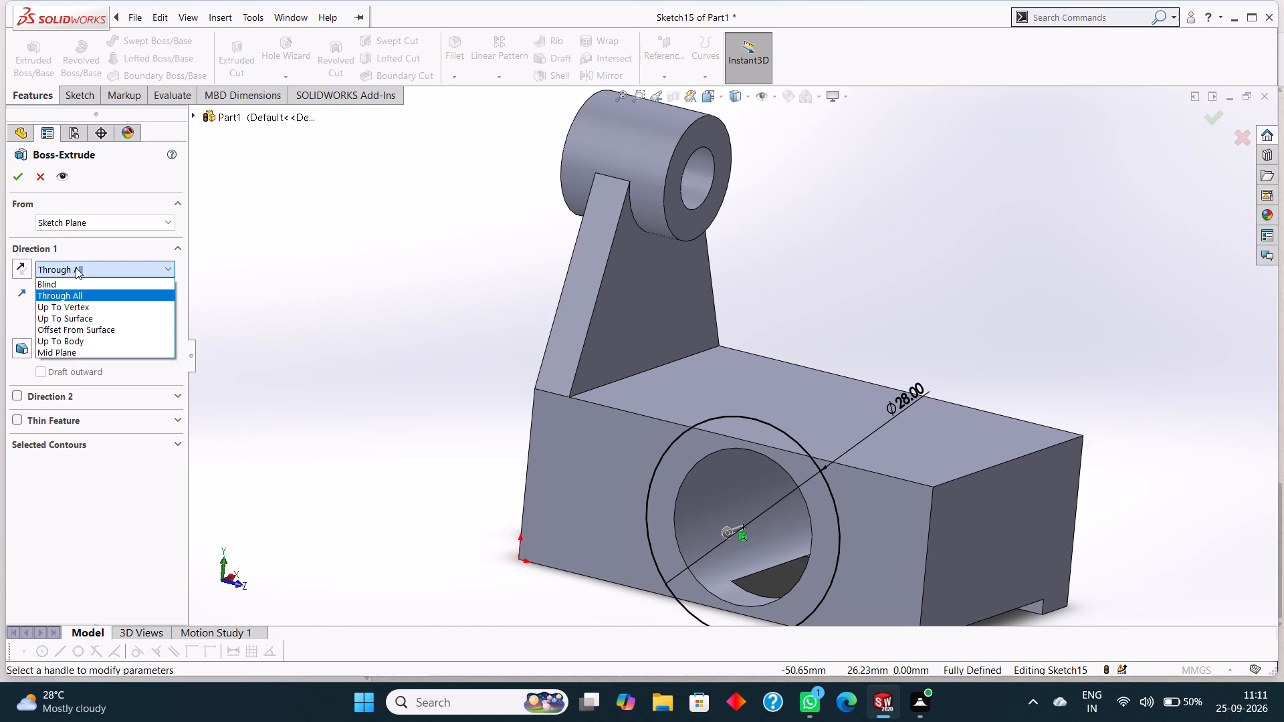
{"action": "left_click", "coordinate": [72, 282]}
{"action": "left_click", "coordinate": [23, 274]}
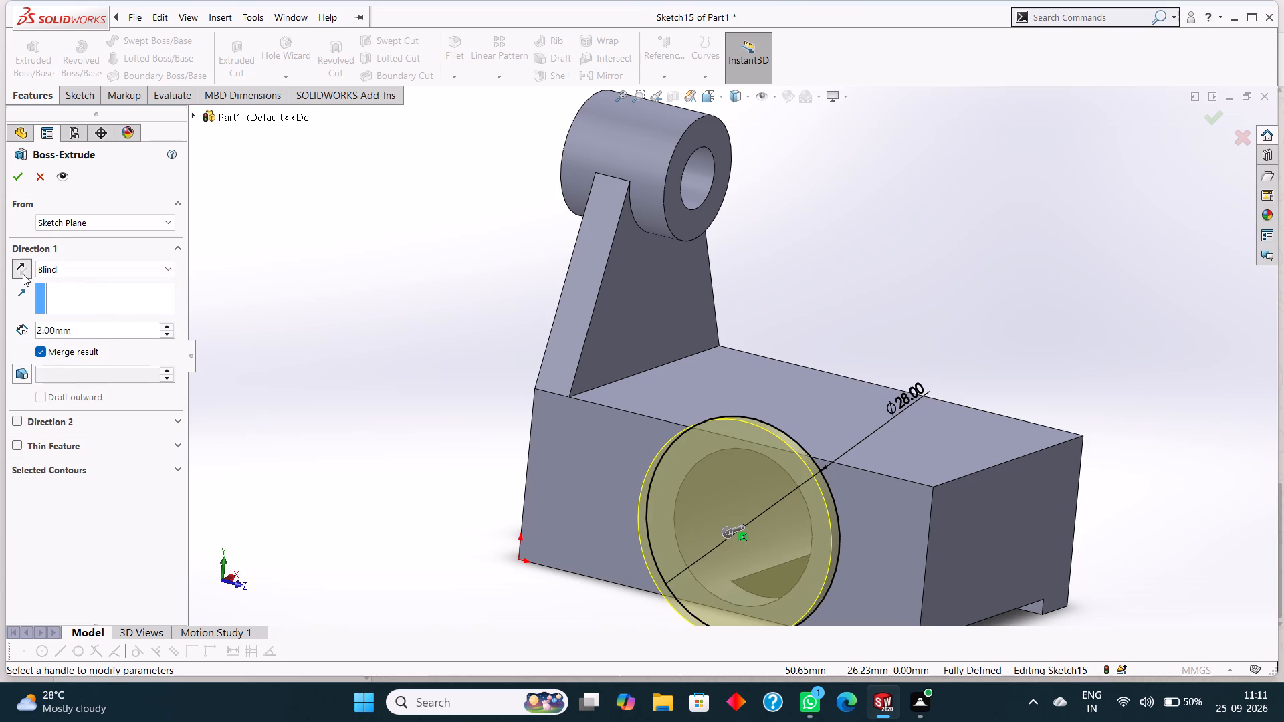
{"action": "left_click", "coordinate": [81, 267]}
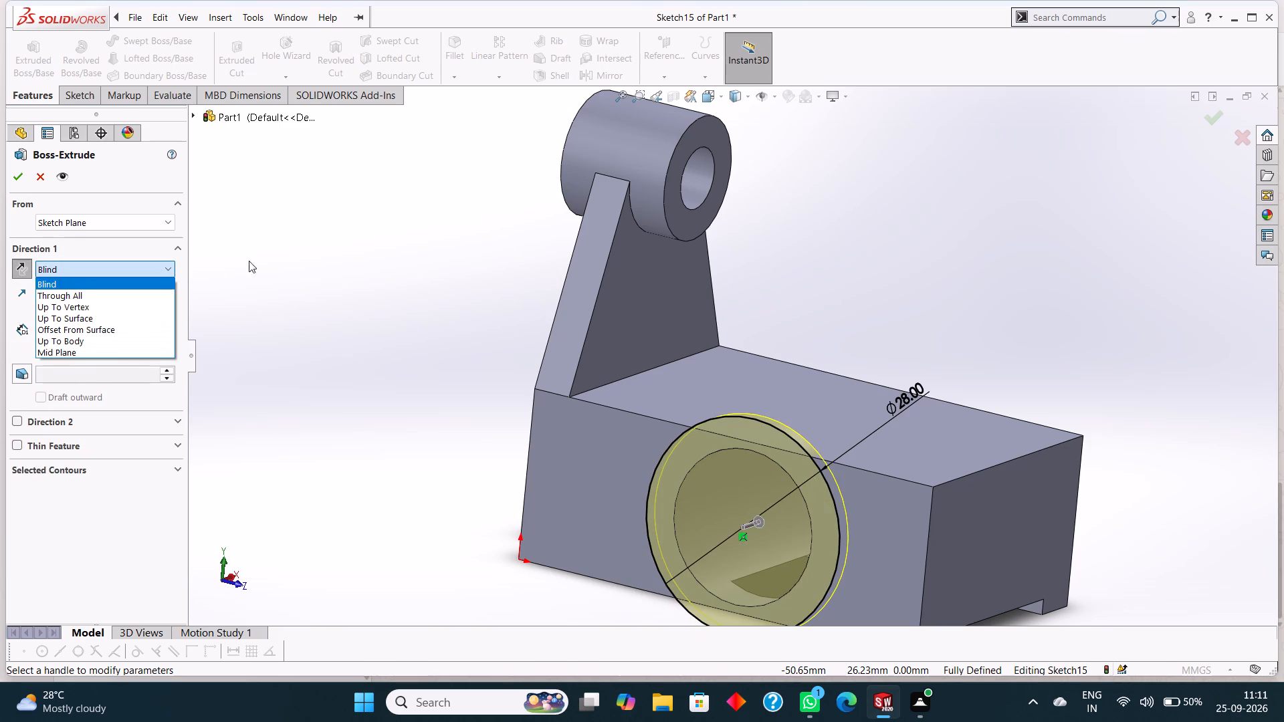
{"action": "left_click", "coordinate": [266, 260]}
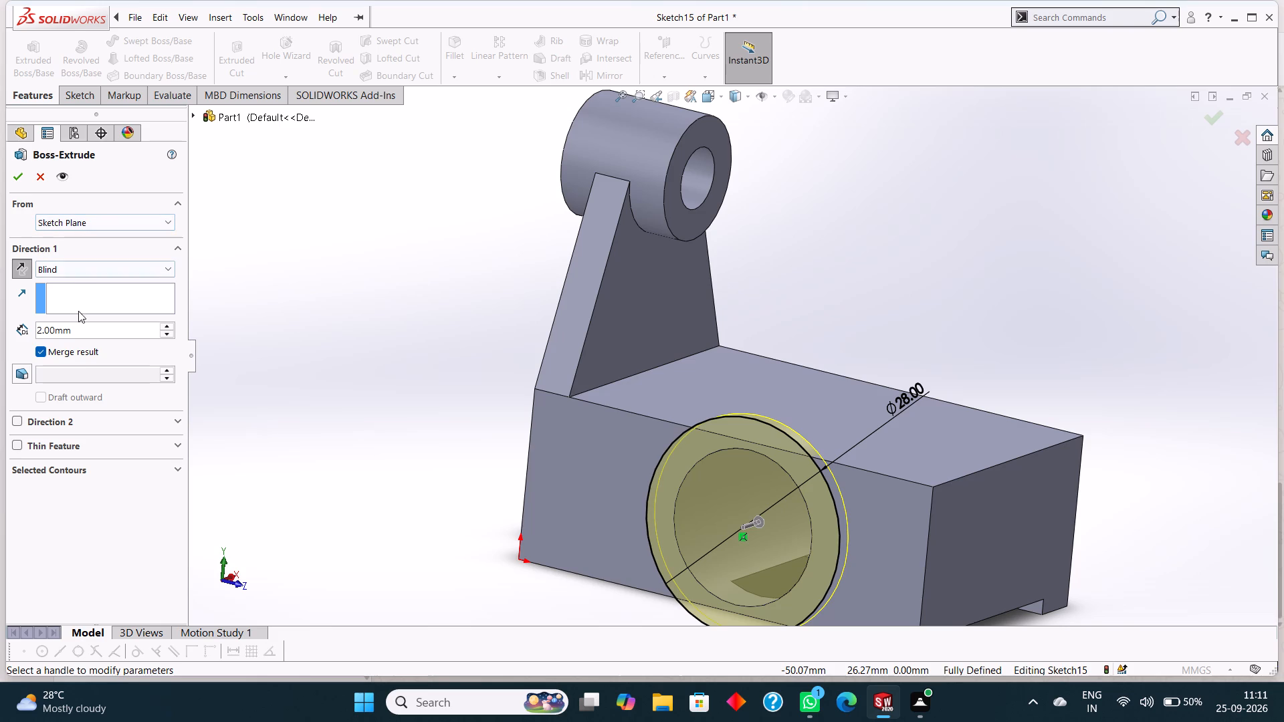
{"action": "left_click", "coordinate": [70, 263]}
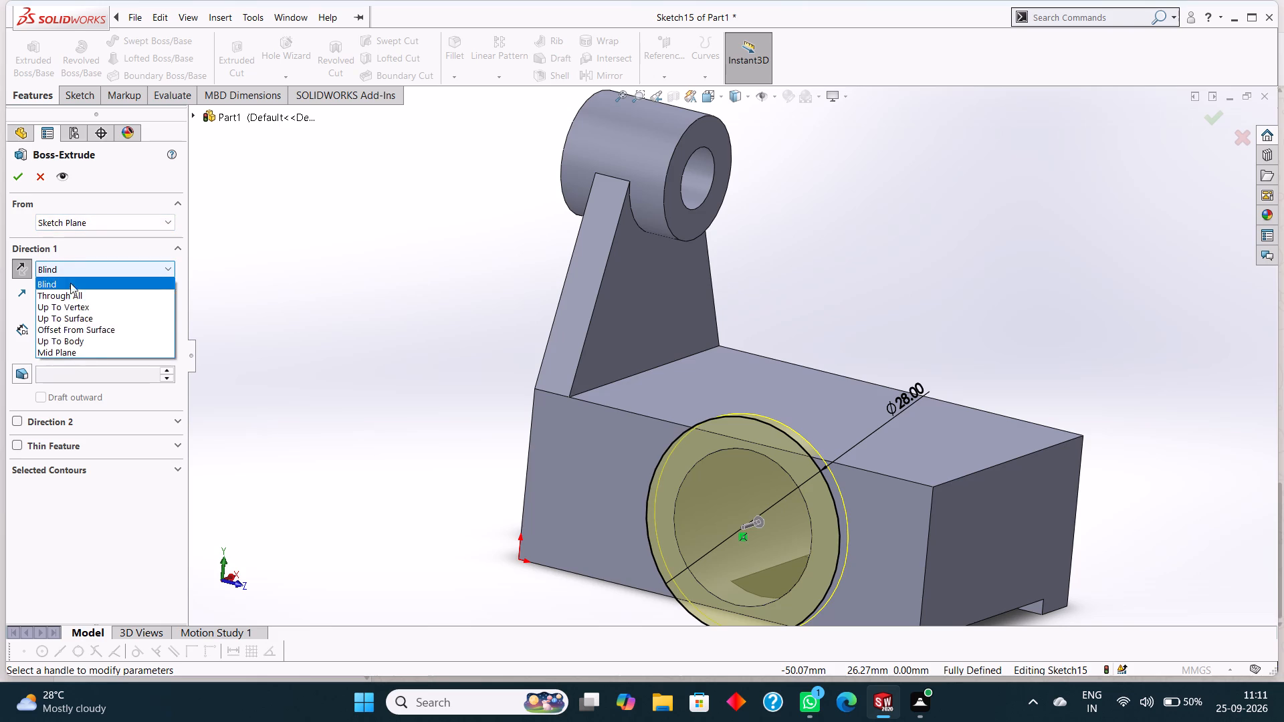
{"action": "left_click", "coordinate": [62, 296]}
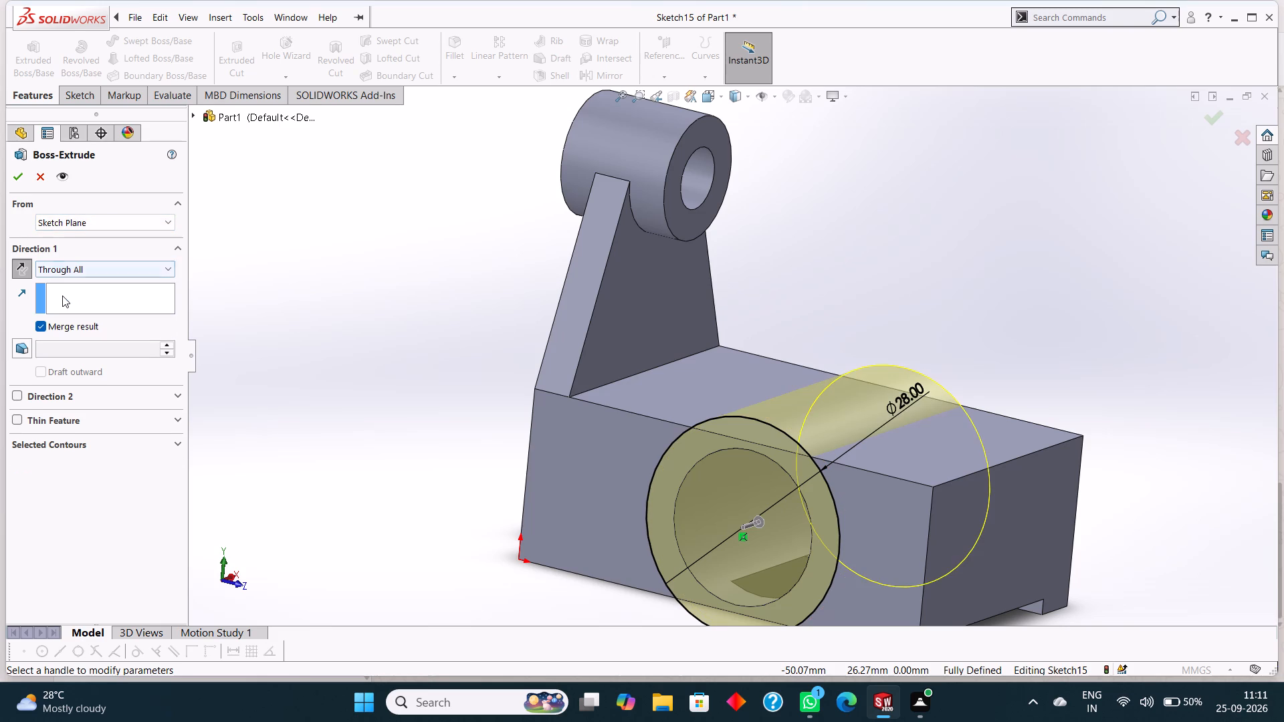
{"action": "middle_click_drag", "start_coordinate": [984, 259], "coordinate": [839, 304]}
{"action": "left_click", "coordinate": [17, 177]}
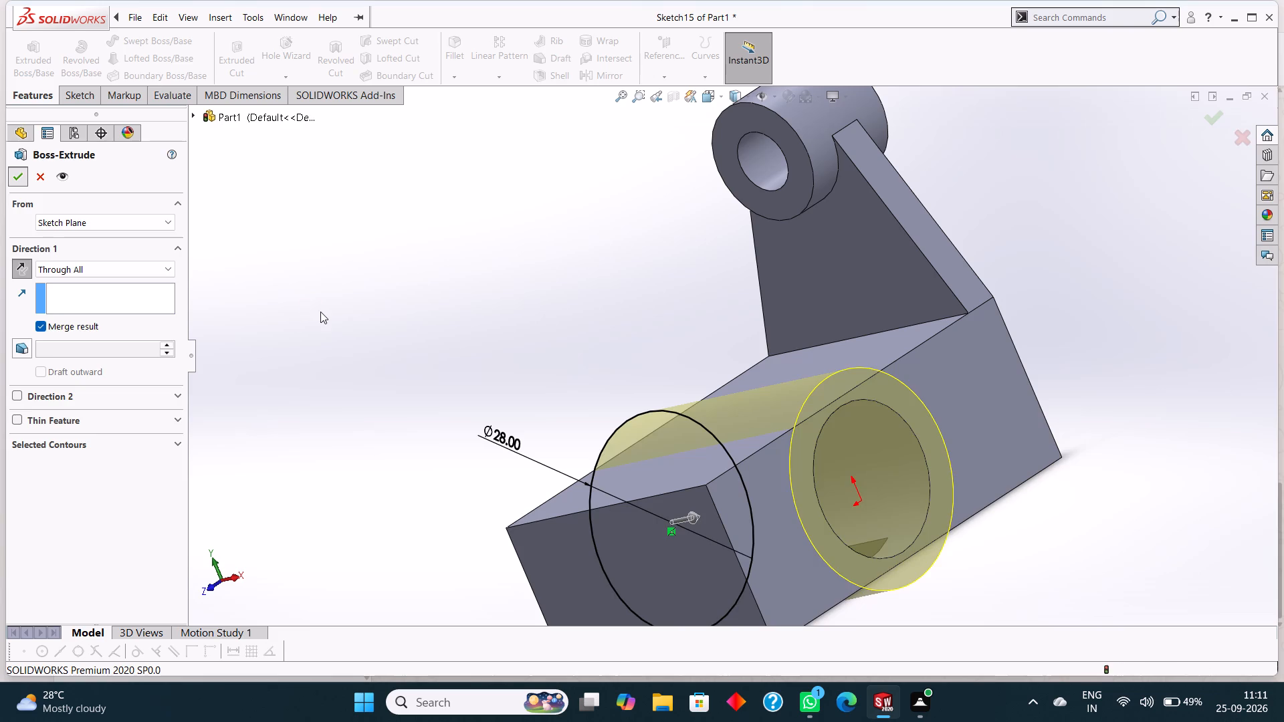
{"action": "left_click", "coordinate": [322, 311]}
Start a new sketch on the block's side face, viewed normal to it.
{"action": "middle_click_drag", "start_coordinate": [333, 311], "coordinate": [510, 297]}
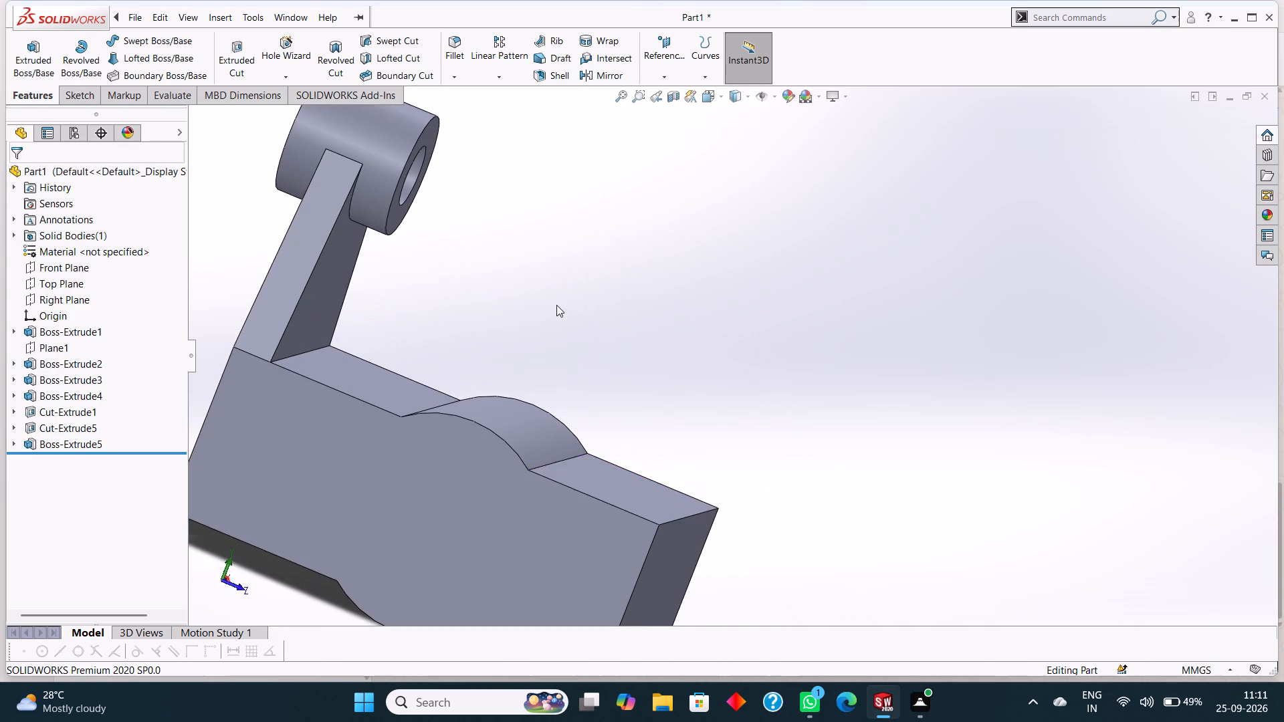
{"action": "scroll", "coordinate": [556, 305], "scroll_direction": "up", "scroll_amount": 3}
{"action": "scroll", "coordinate": [770, 338], "scroll_direction": "up", "scroll_amount": 2}
{"action": "left_click", "coordinate": [604, 422]}
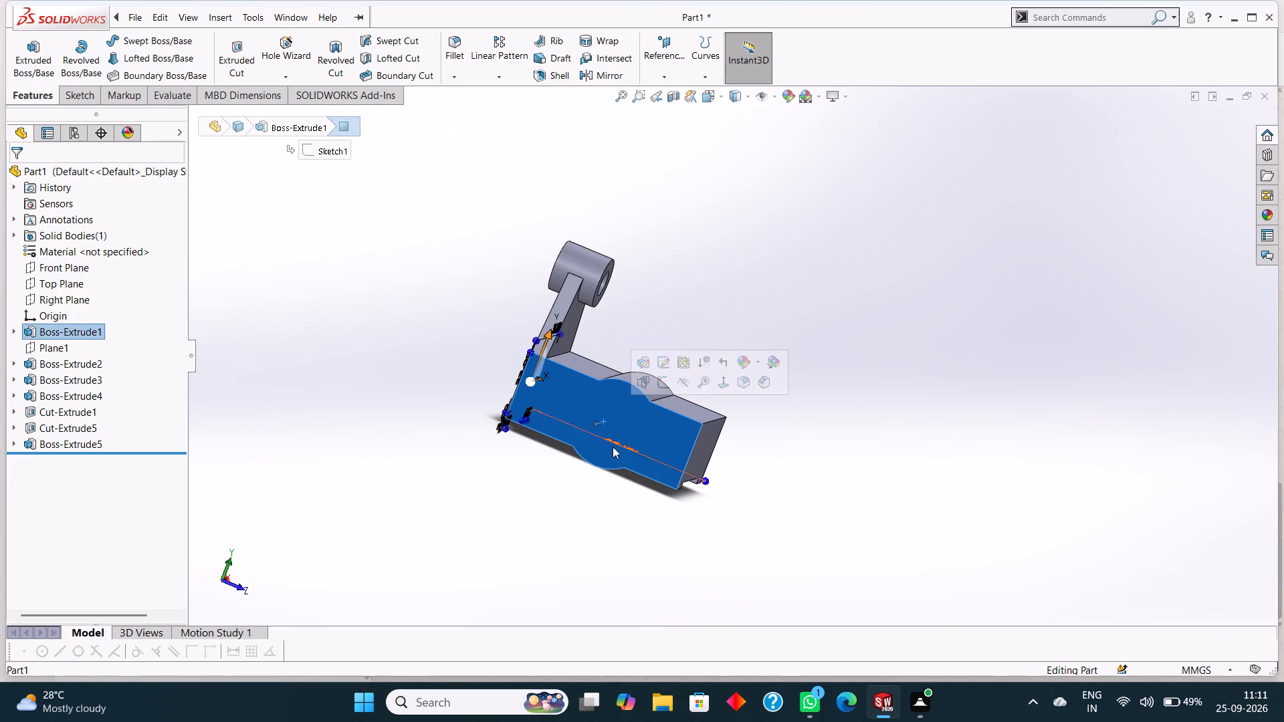
{"action": "key", "text": "ctrl+8"}
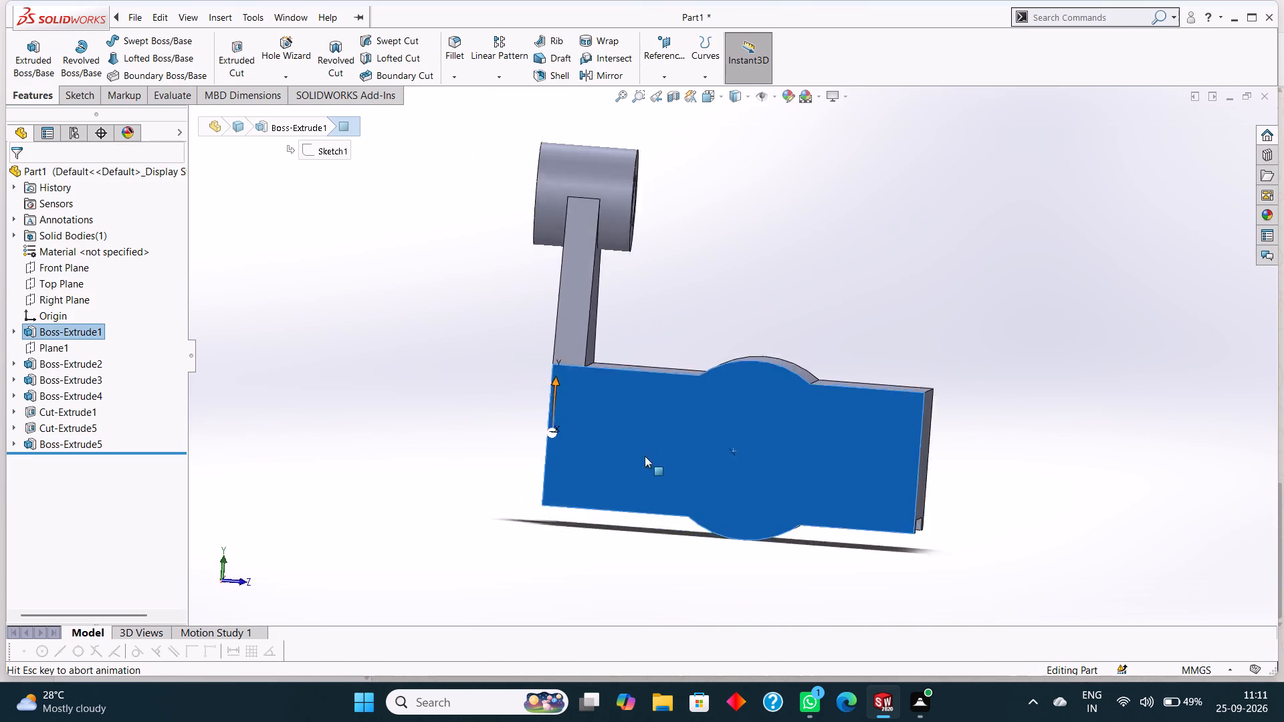
{"action": "right_click", "coordinate": [807, 424]}
{"action": "left_click", "coordinate": [839, 391]}
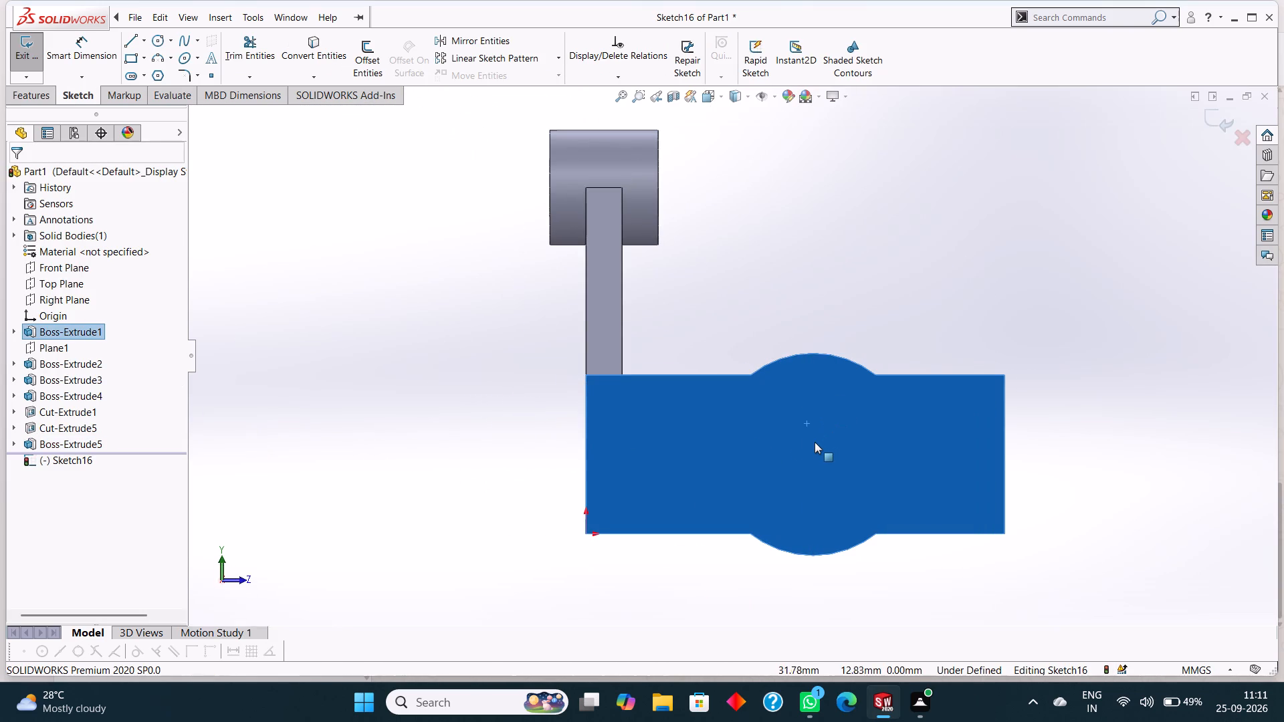
{"action": "key", "text": "Escape"}
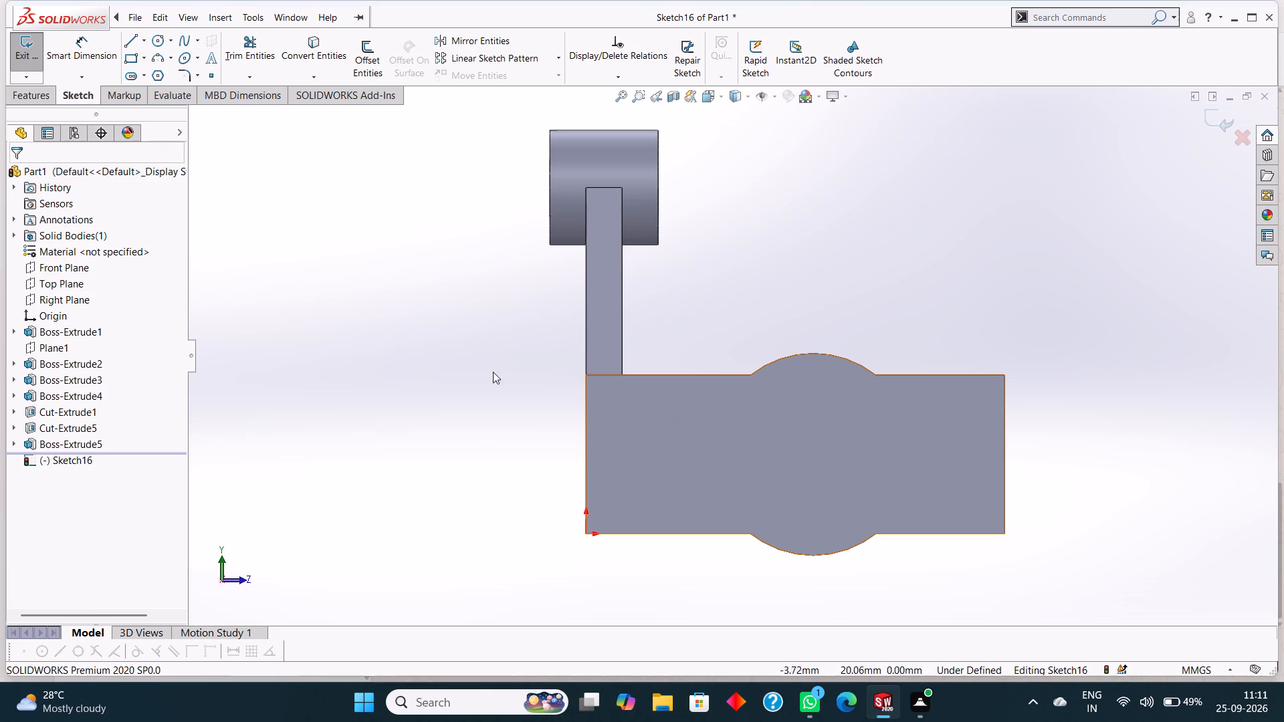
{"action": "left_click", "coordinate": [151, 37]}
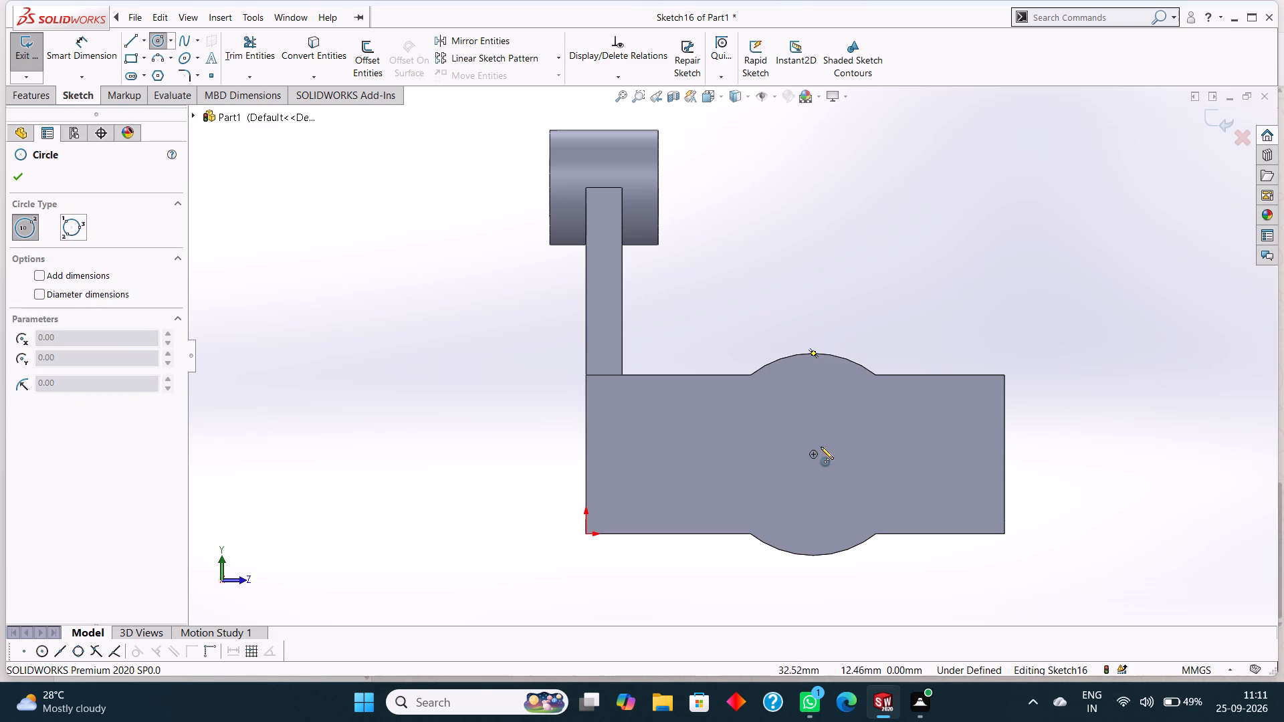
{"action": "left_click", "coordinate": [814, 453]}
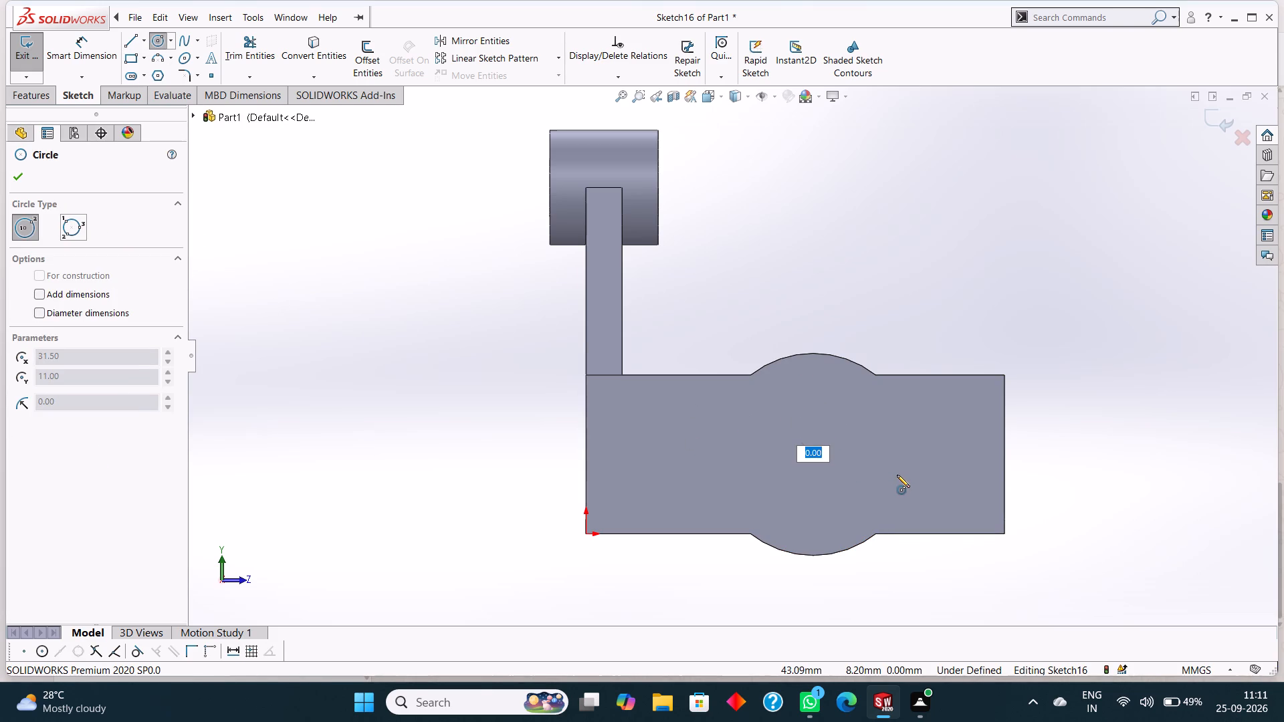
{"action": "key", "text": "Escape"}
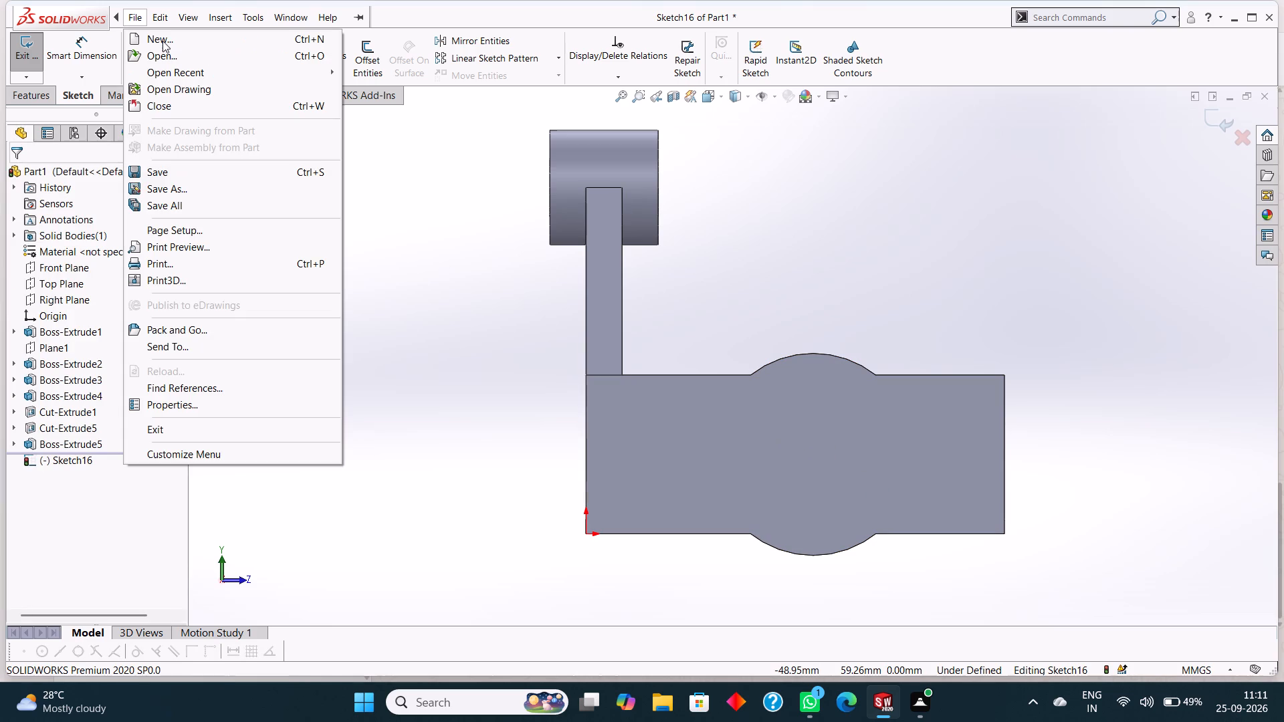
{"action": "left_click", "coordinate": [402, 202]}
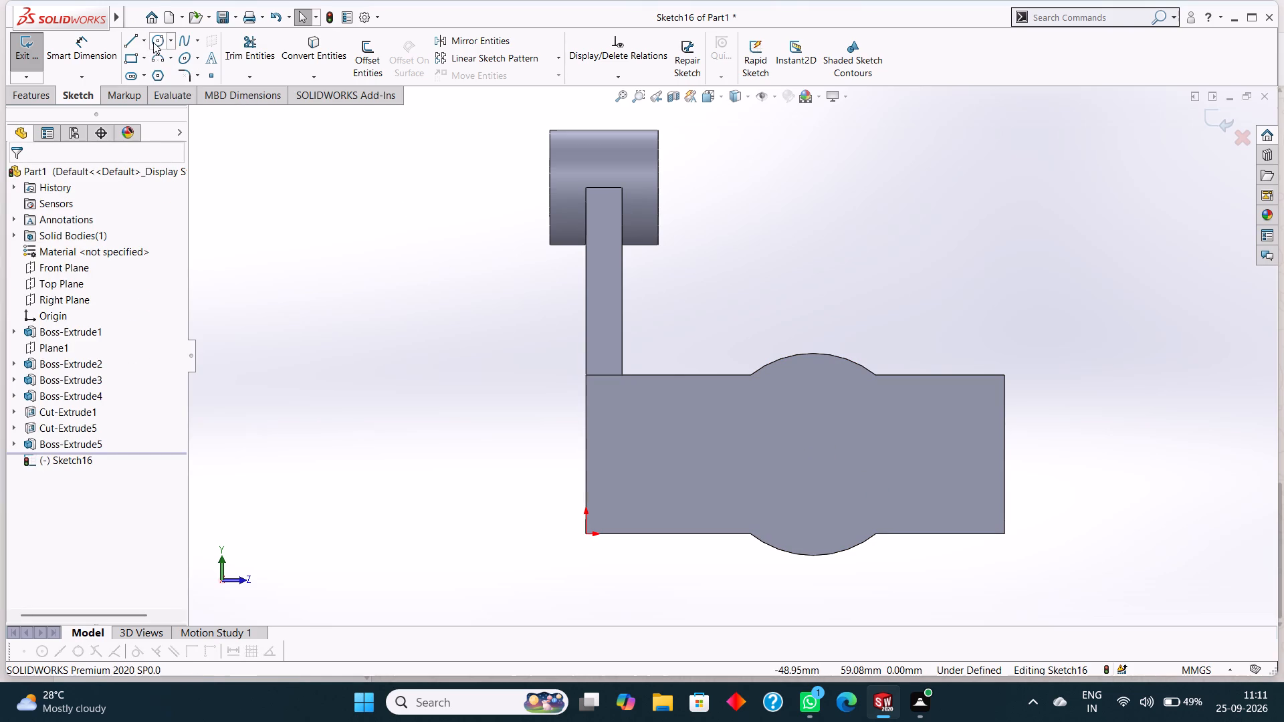
Draw a circle of 10 mm radius on the side face, concentric with the boss's rounded edge.
{"action": "left_click", "coordinate": [153, 42]}
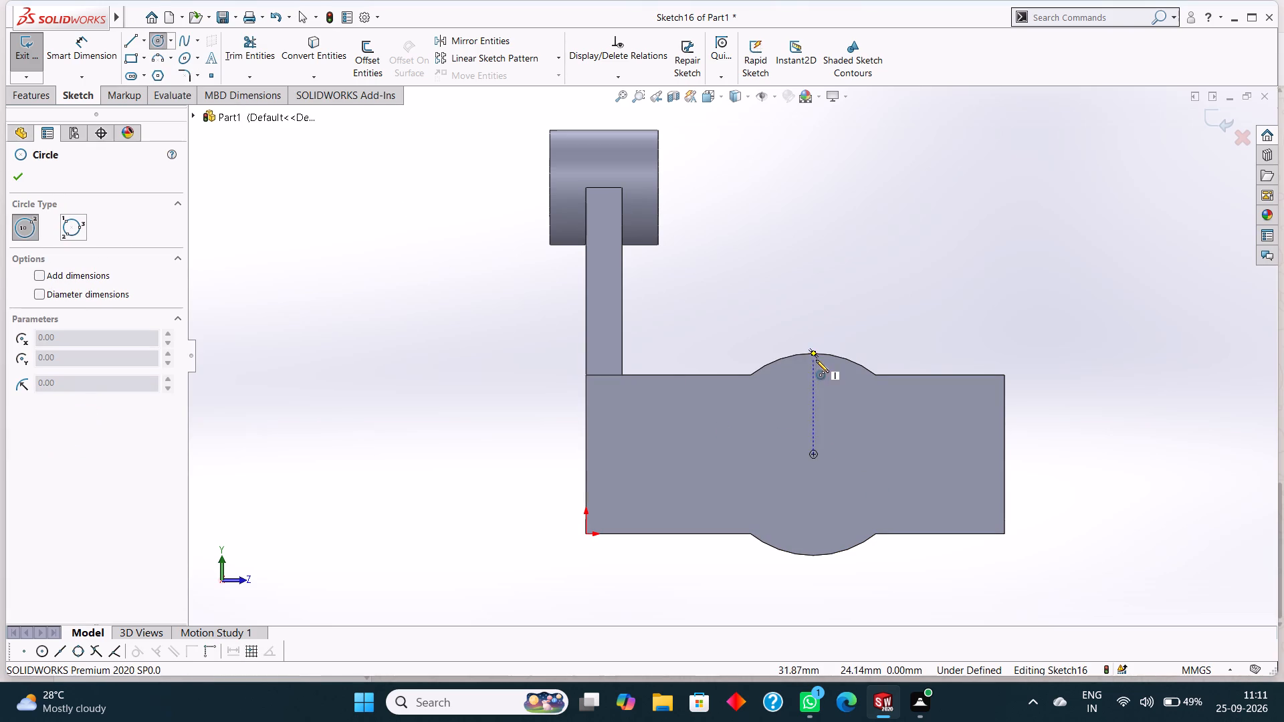
{"action": "left_click", "coordinate": [814, 453]}
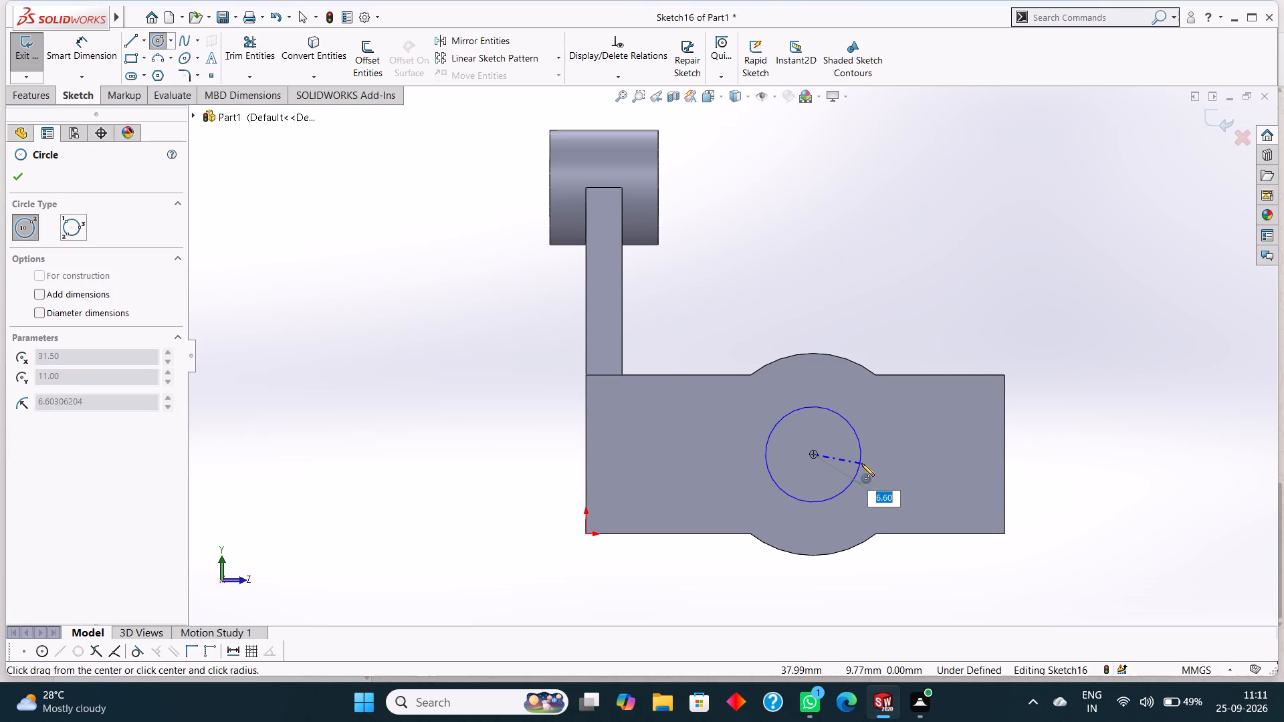
{"action": "type", "text": "10"}
{"action": "key", "text": "Return"}
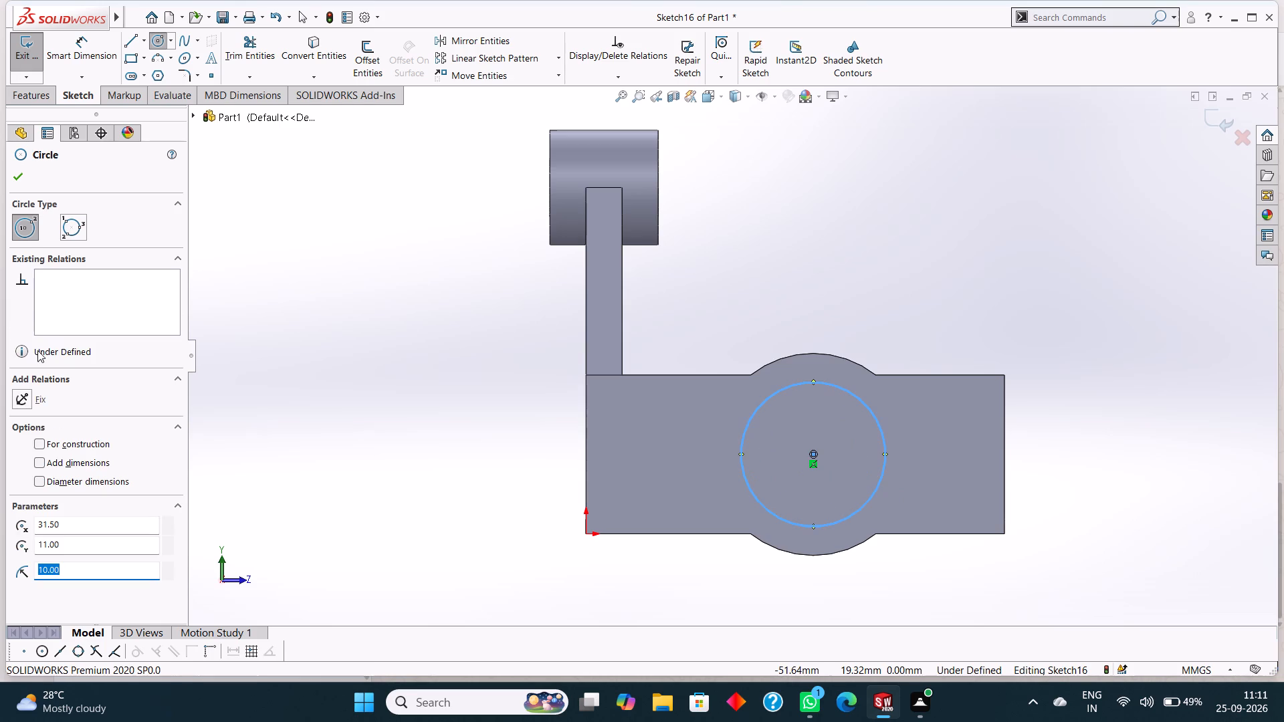
{"action": "left_click", "coordinate": [15, 180]}
Dimension the new circle on the side face with a diameter of 20 mm.
{"action": "left_click", "coordinate": [86, 44]}
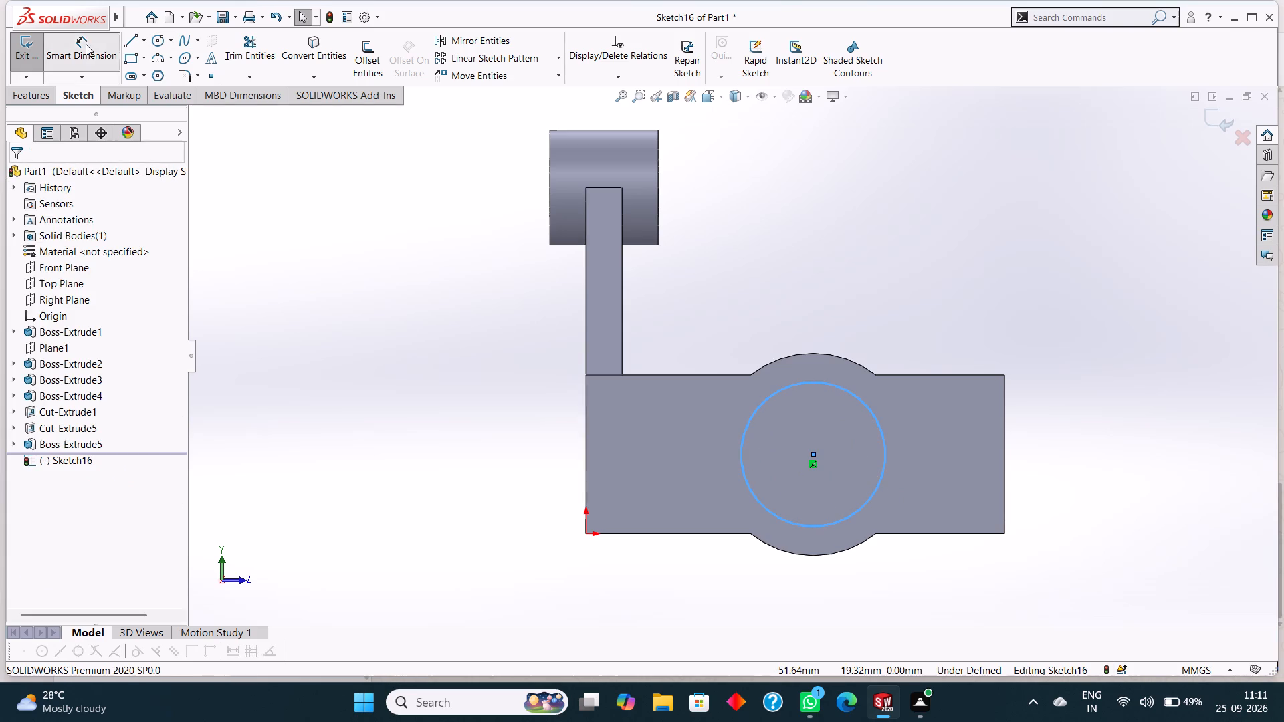
{"action": "left_click", "coordinate": [879, 420]}
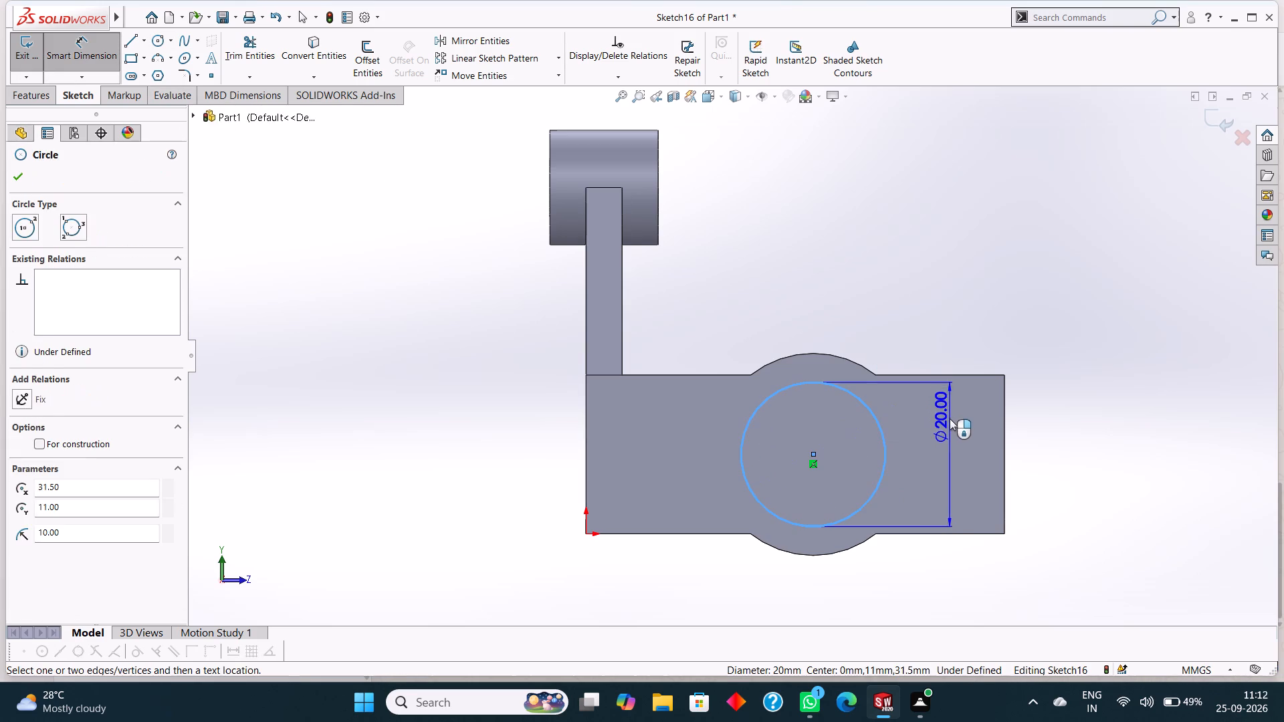
{"action": "left_click", "coordinate": [950, 418]}
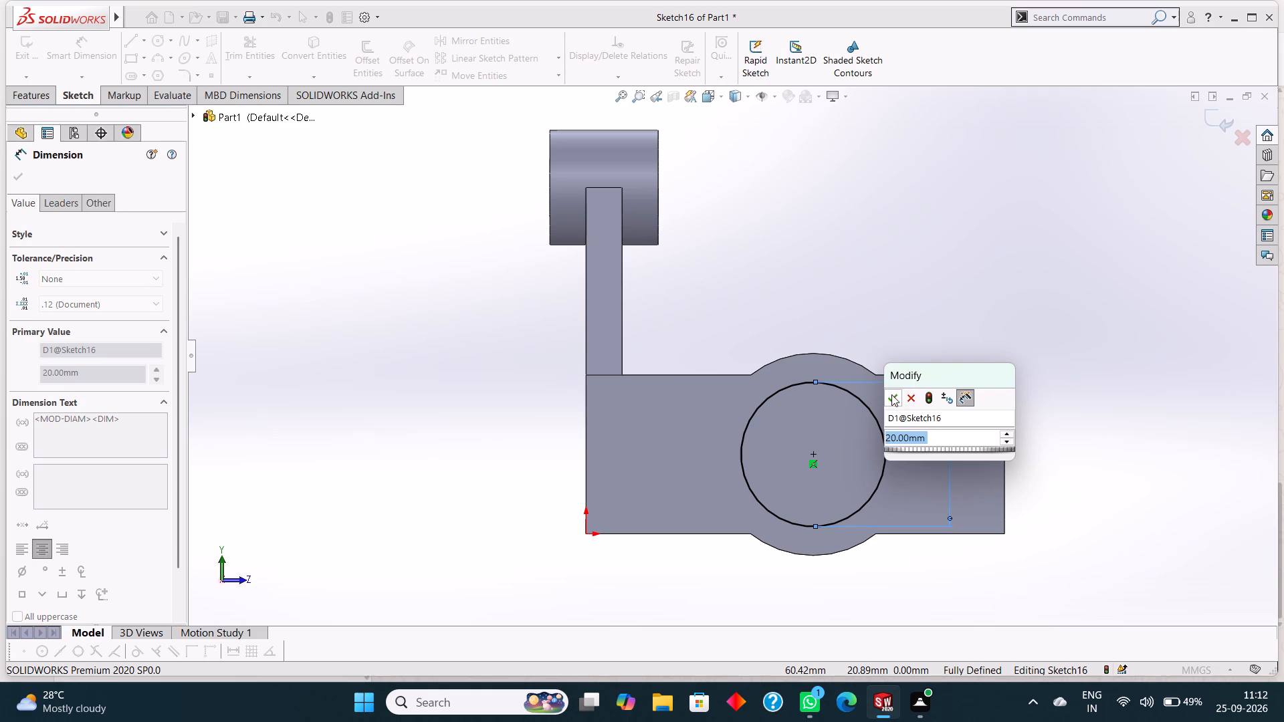
{"action": "left_click", "coordinate": [891, 394]}
{"action": "left_click", "coordinate": [9, 175]}
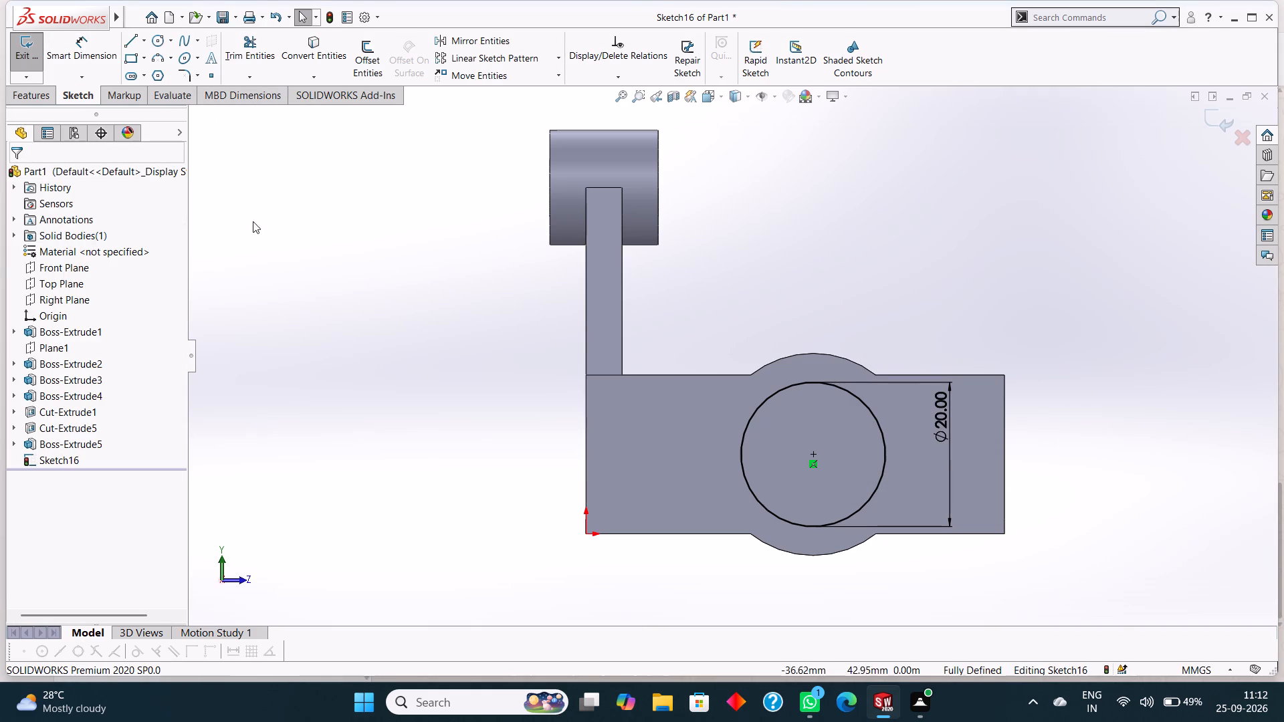
Cut the 20 mm circle Through All to bore the block and its cylindrical boss.
{"action": "left_click", "coordinate": [31, 96]}
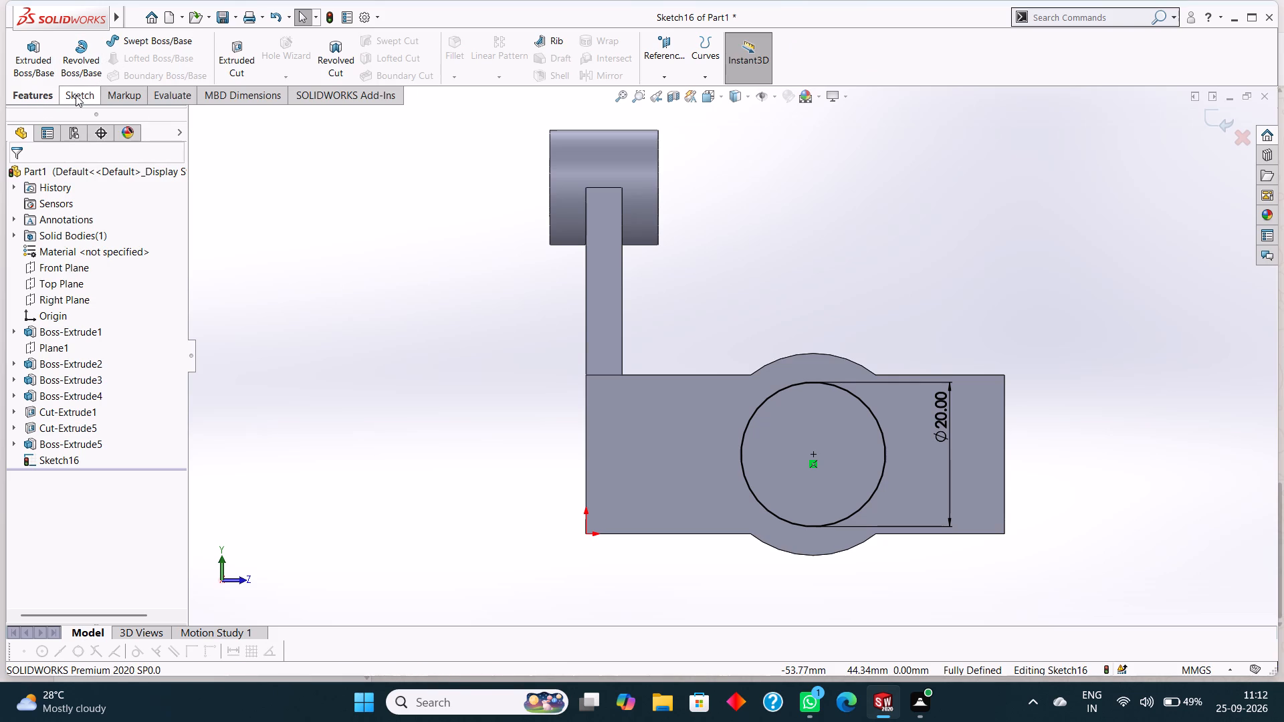
{"action": "left_click", "coordinate": [22, 50]}
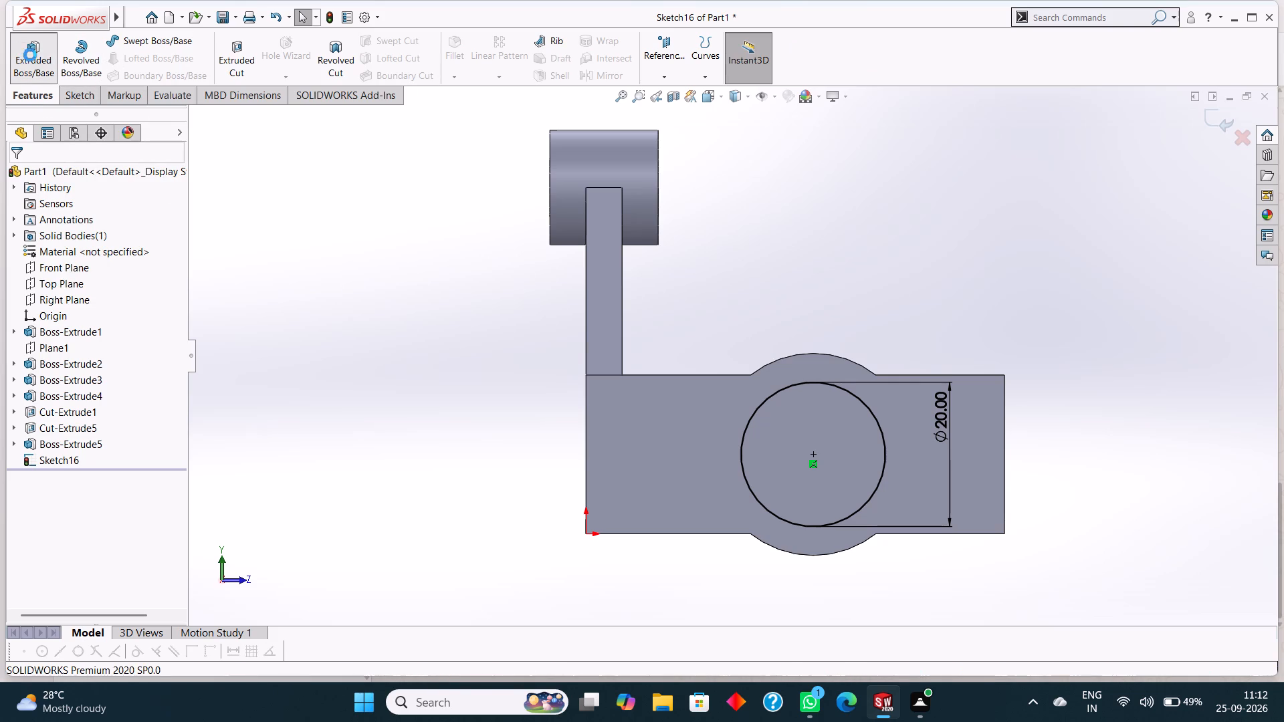
{"action": "left_click", "coordinate": [46, 176]}
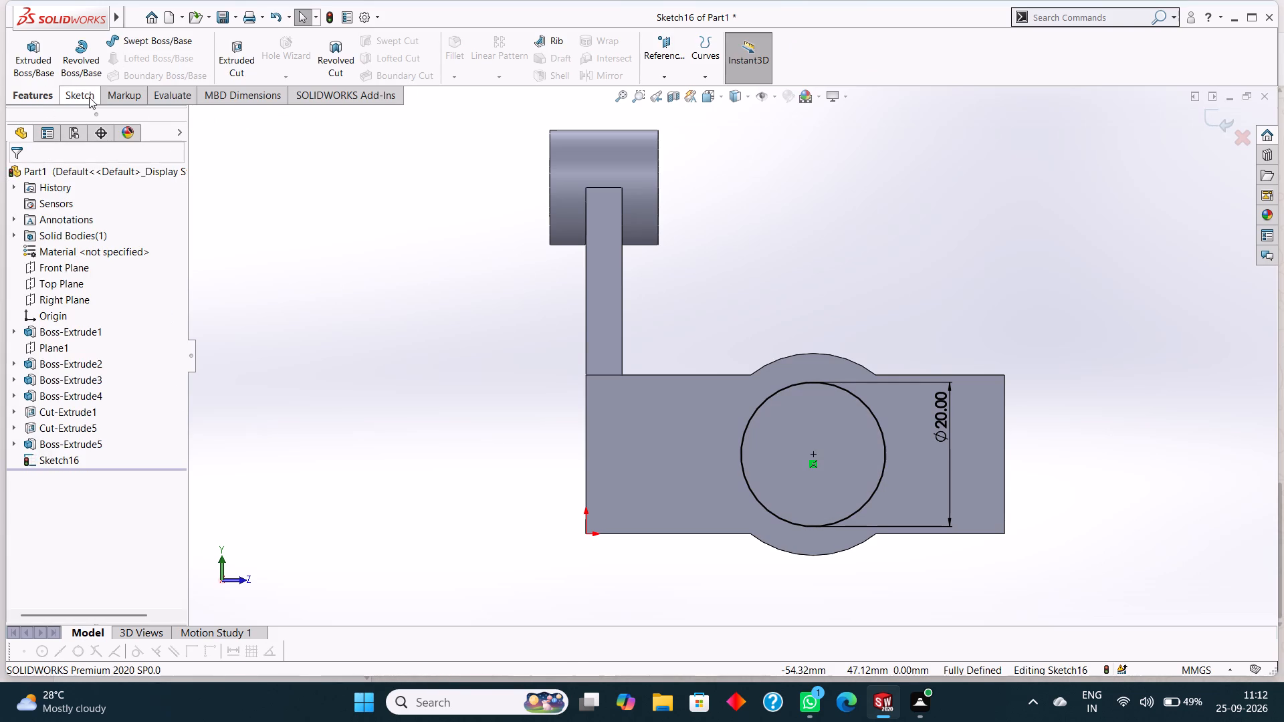
{"action": "left_click", "coordinate": [234, 53]}
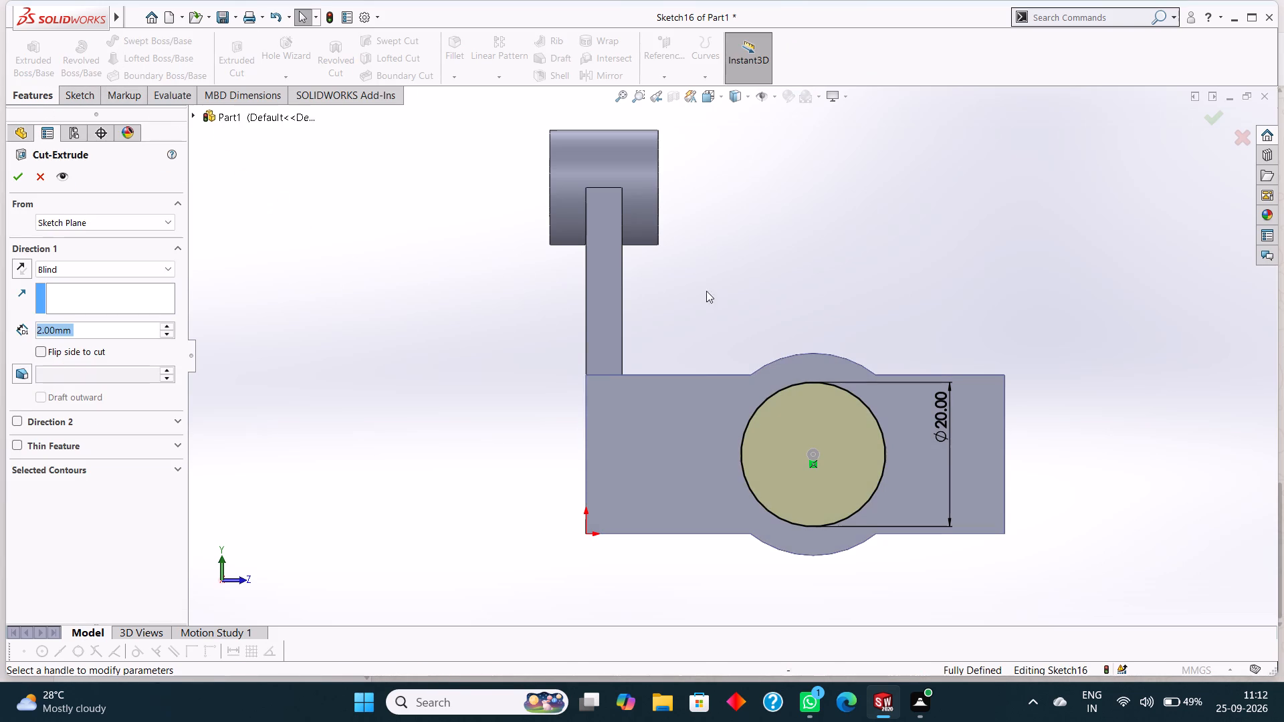
{"action": "middle_click_drag", "start_coordinate": [932, 261], "coordinate": [819, 310]}
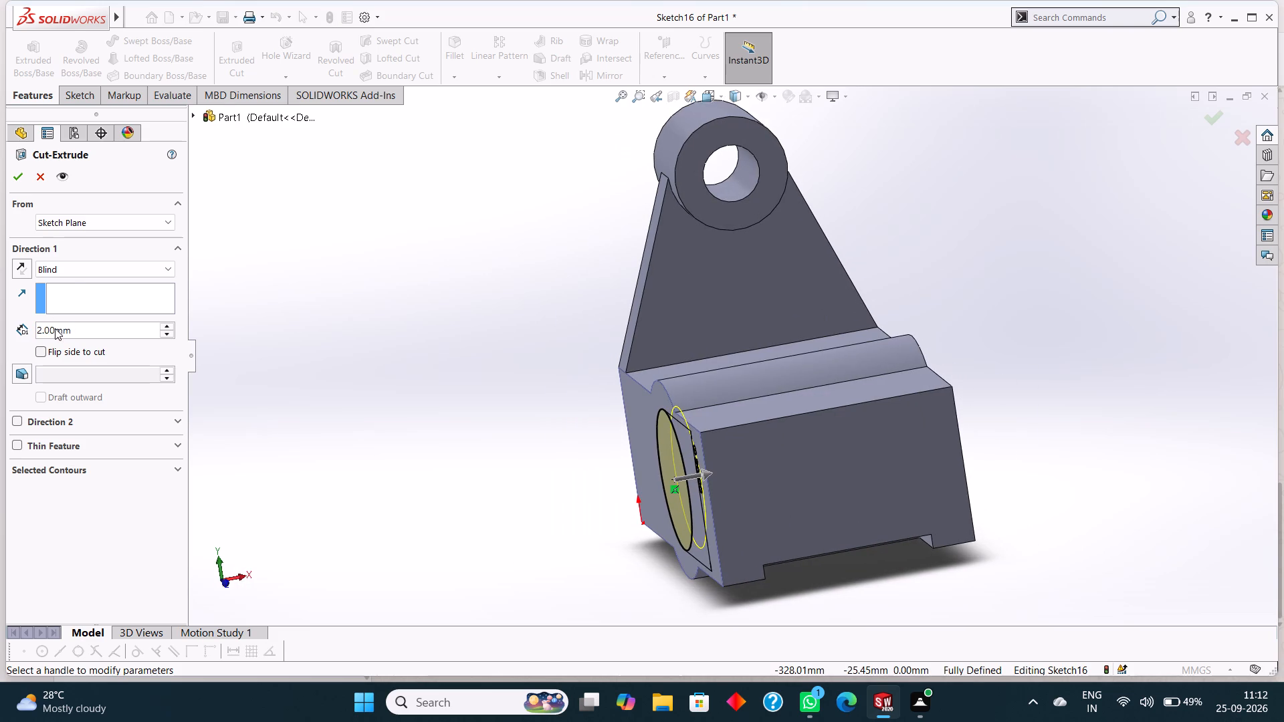
{"action": "left_click", "coordinate": [67, 273]}
{"action": "left_click", "coordinate": [72, 295]}
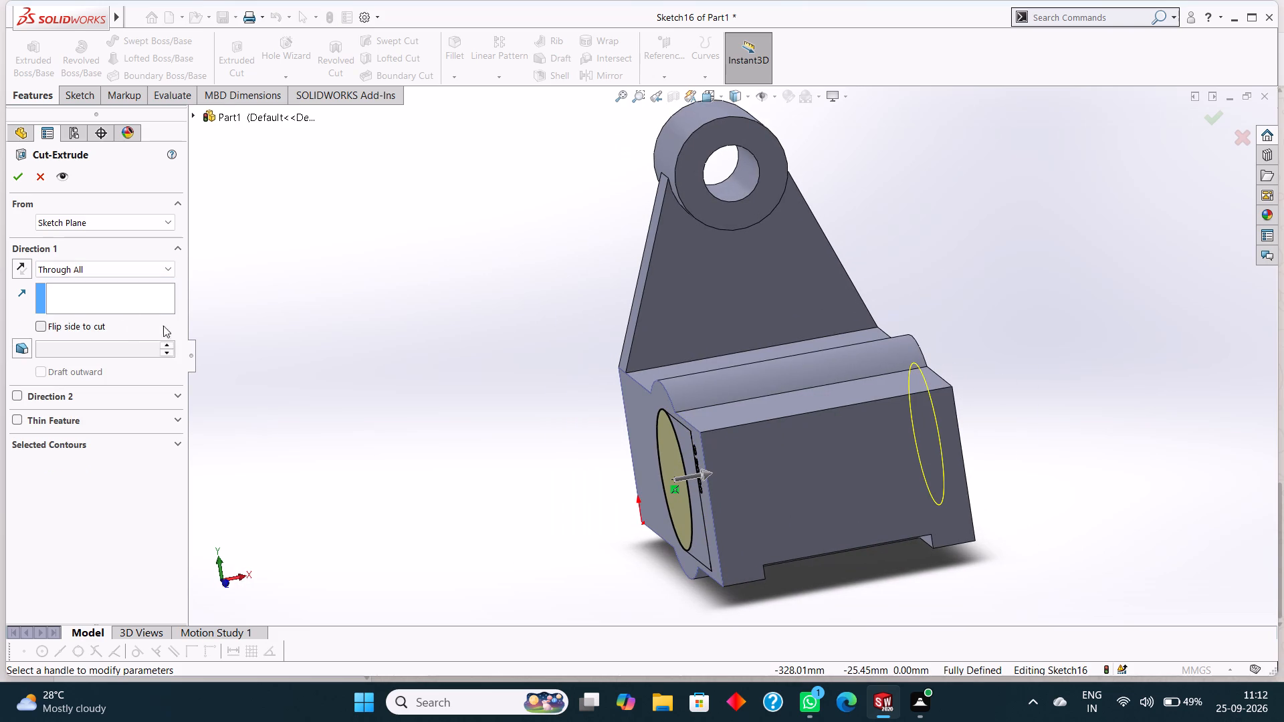
{"action": "left_click", "coordinate": [10, 181]}
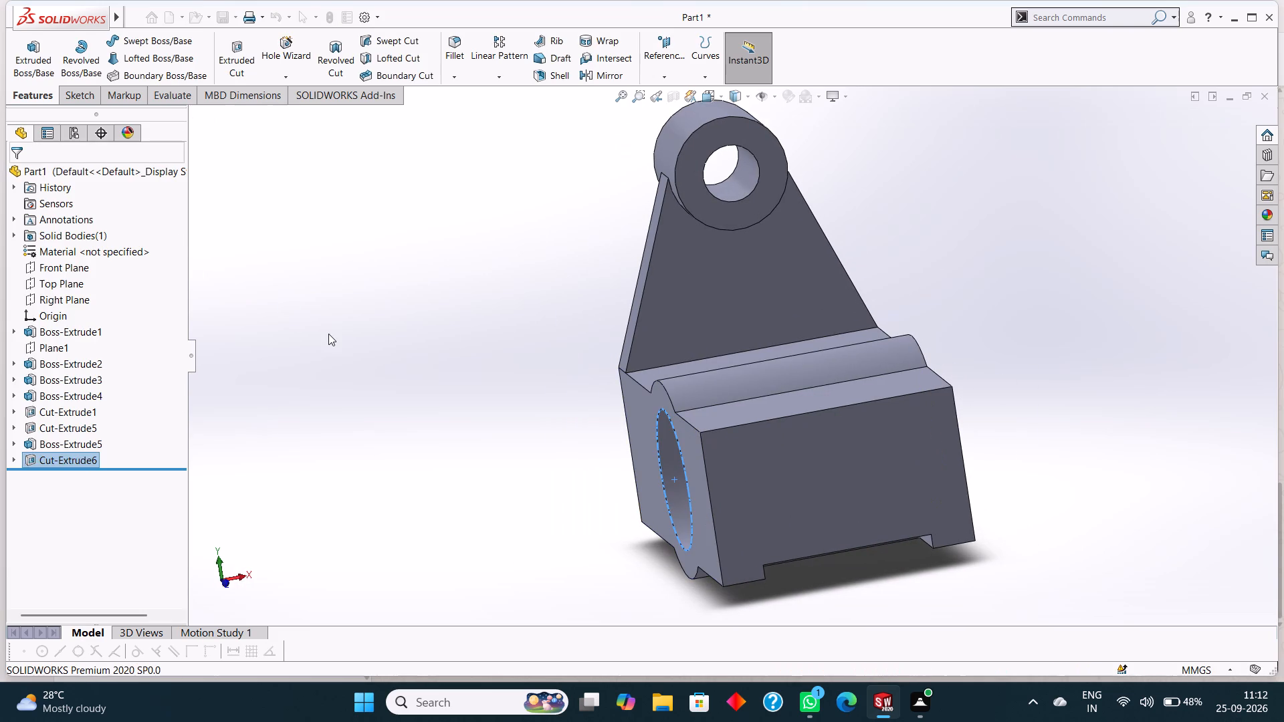
{"action": "left_click", "coordinate": [328, 334]}
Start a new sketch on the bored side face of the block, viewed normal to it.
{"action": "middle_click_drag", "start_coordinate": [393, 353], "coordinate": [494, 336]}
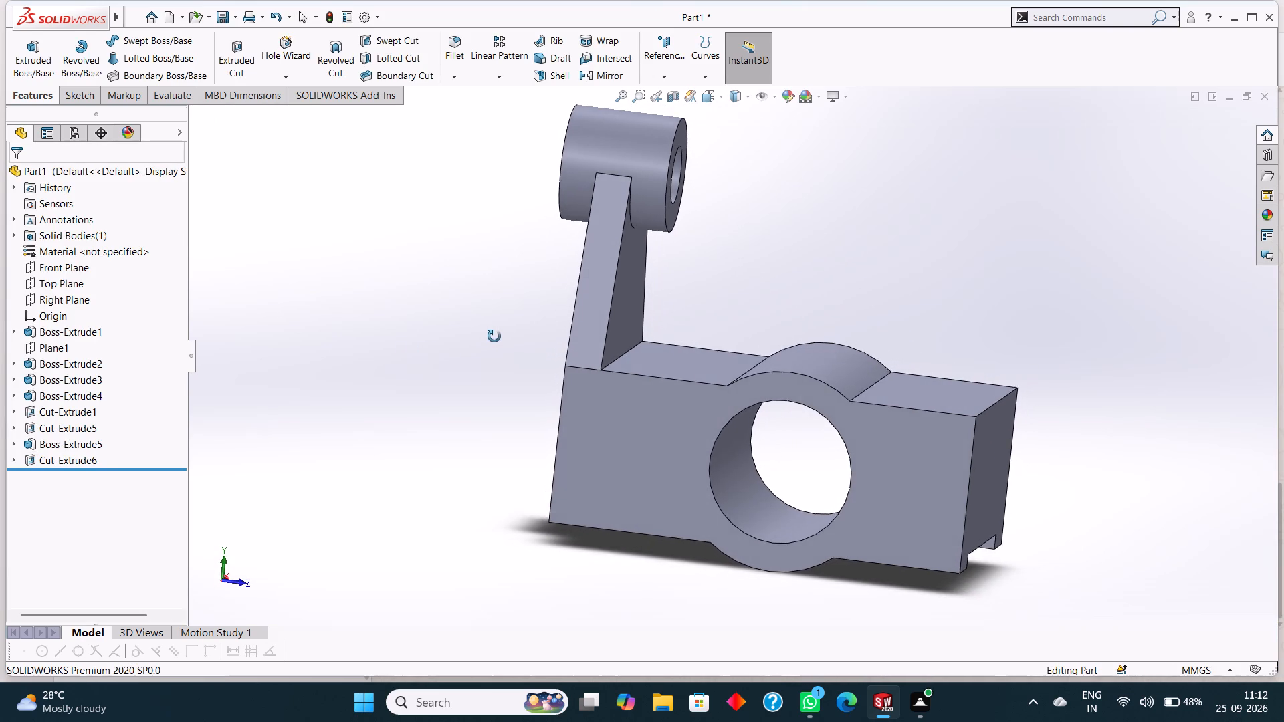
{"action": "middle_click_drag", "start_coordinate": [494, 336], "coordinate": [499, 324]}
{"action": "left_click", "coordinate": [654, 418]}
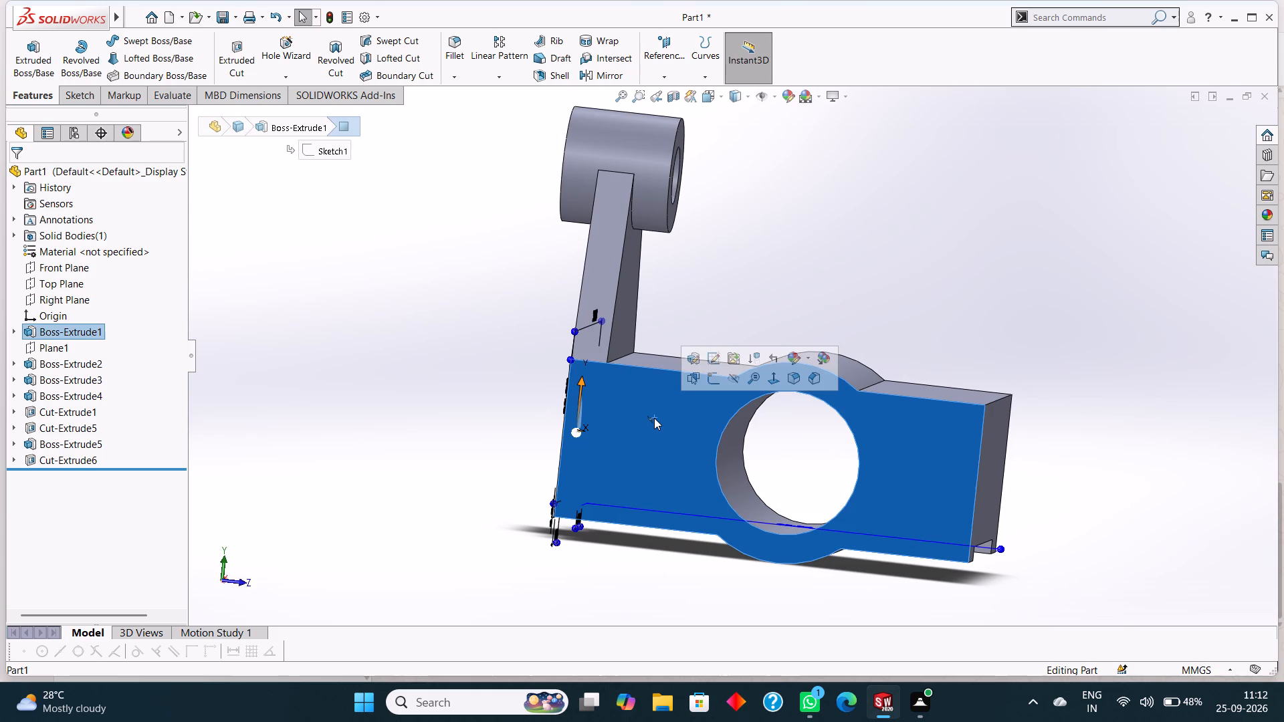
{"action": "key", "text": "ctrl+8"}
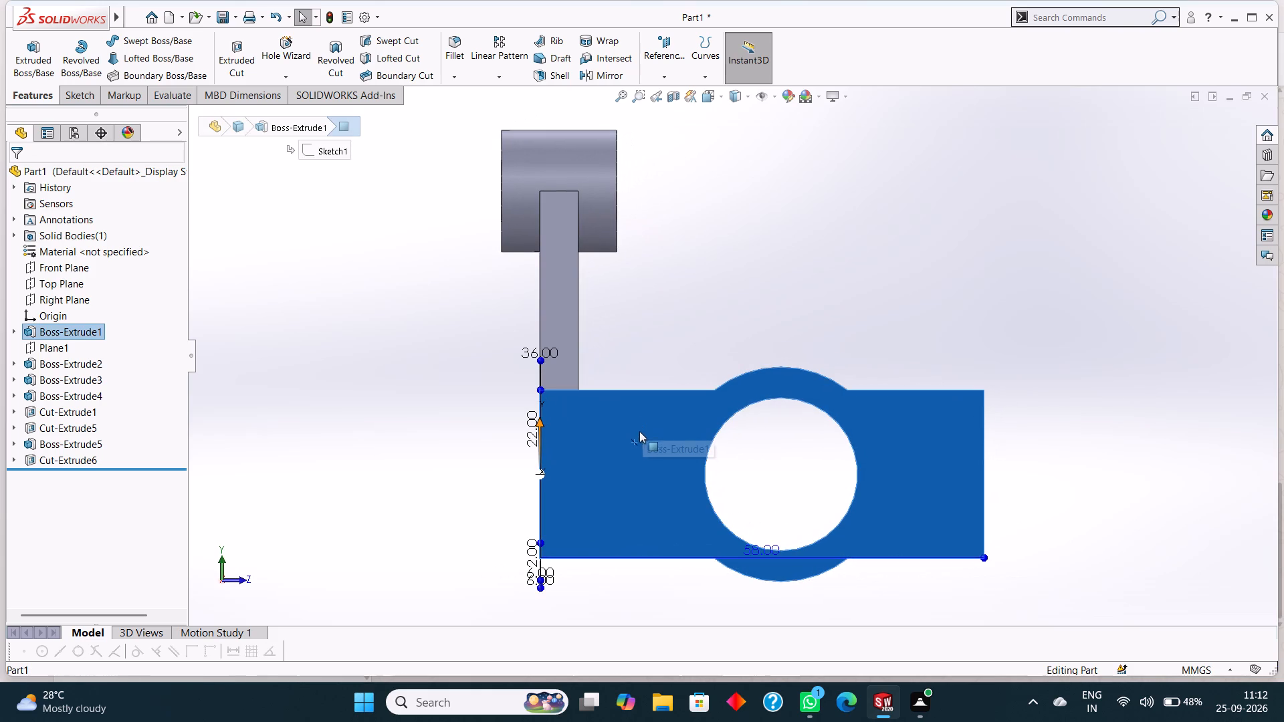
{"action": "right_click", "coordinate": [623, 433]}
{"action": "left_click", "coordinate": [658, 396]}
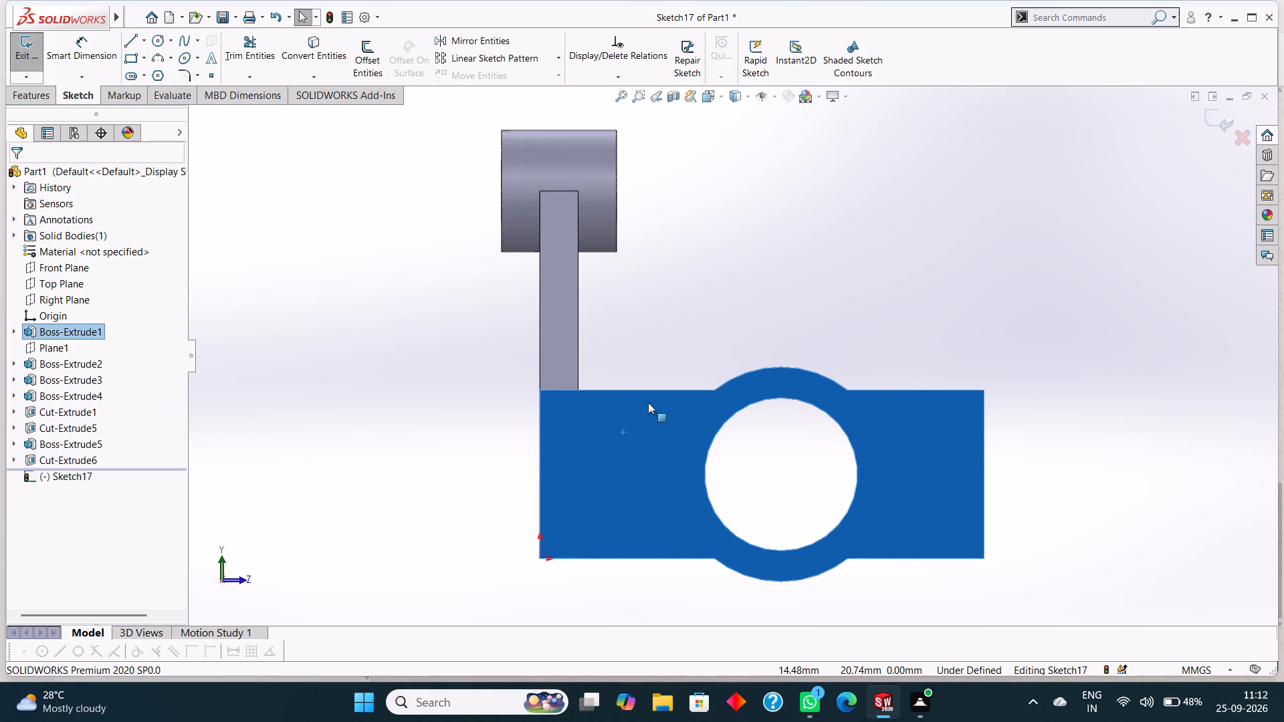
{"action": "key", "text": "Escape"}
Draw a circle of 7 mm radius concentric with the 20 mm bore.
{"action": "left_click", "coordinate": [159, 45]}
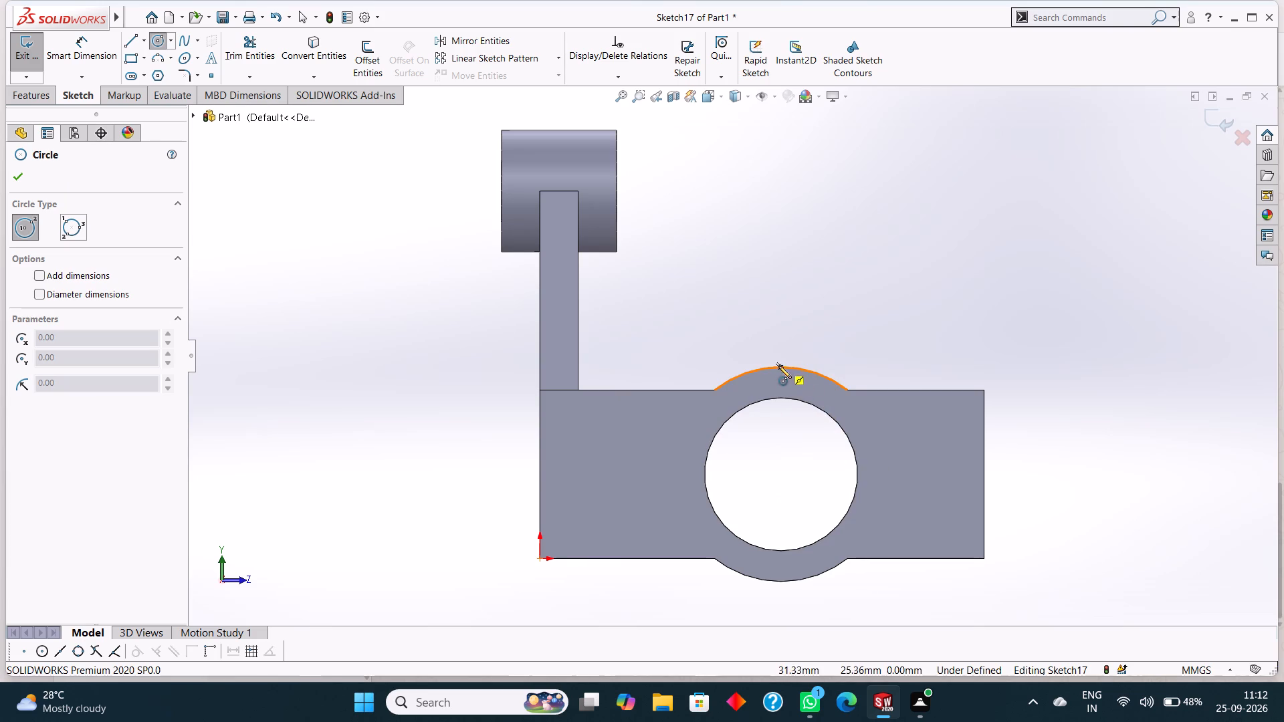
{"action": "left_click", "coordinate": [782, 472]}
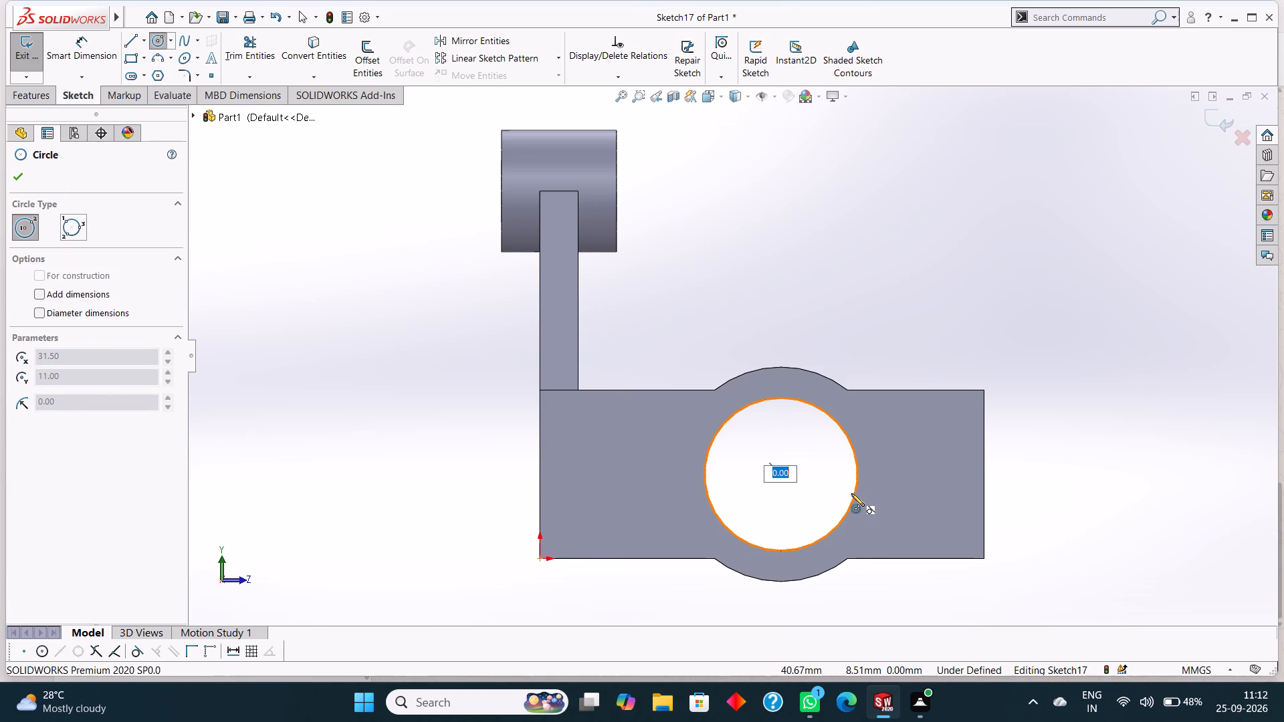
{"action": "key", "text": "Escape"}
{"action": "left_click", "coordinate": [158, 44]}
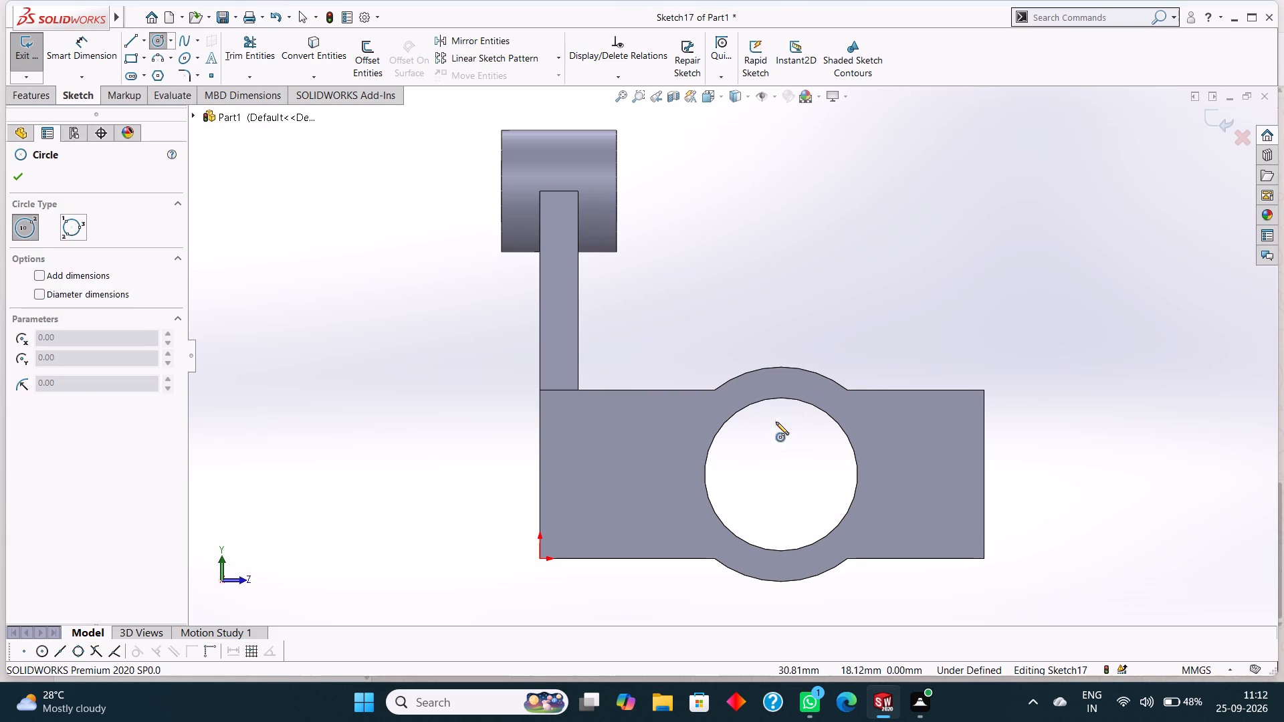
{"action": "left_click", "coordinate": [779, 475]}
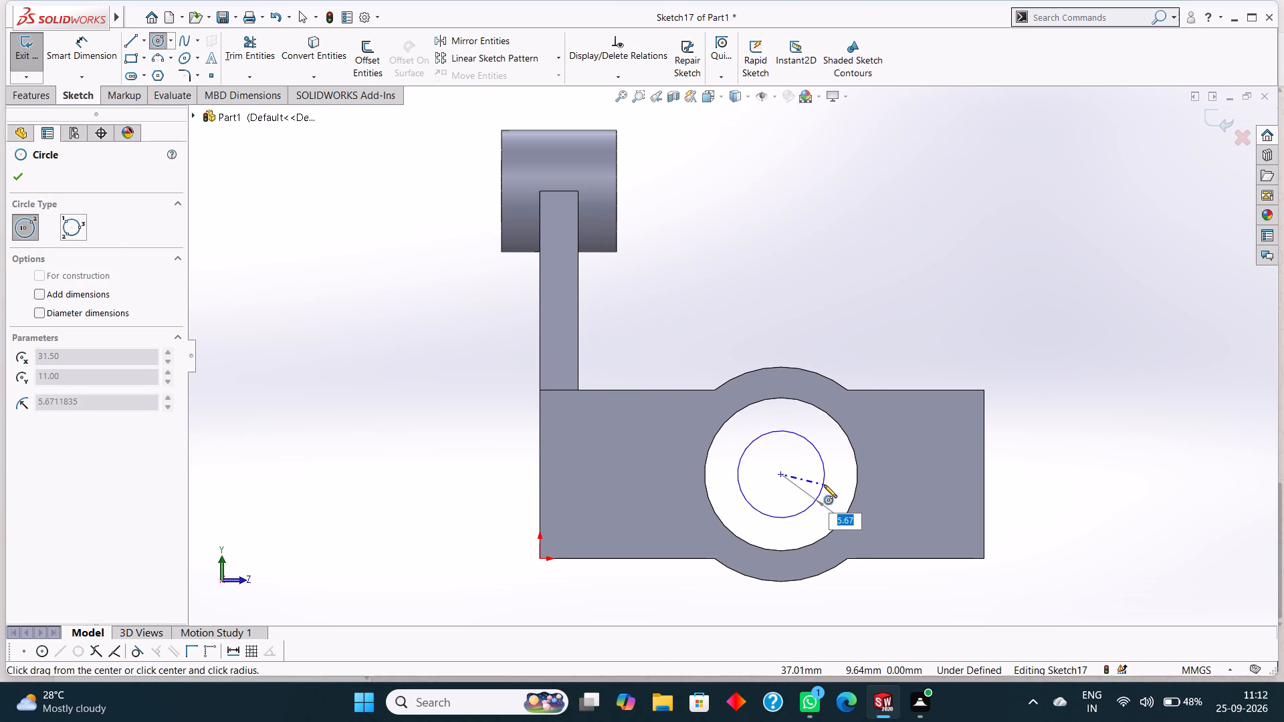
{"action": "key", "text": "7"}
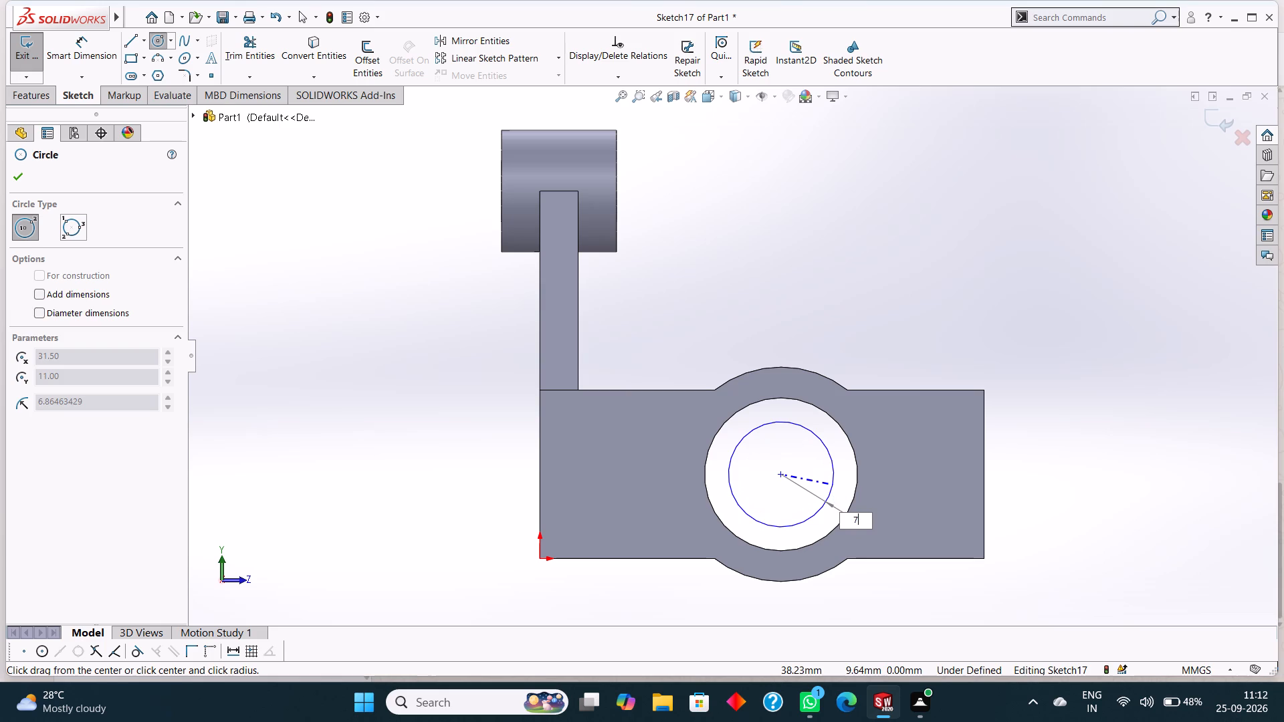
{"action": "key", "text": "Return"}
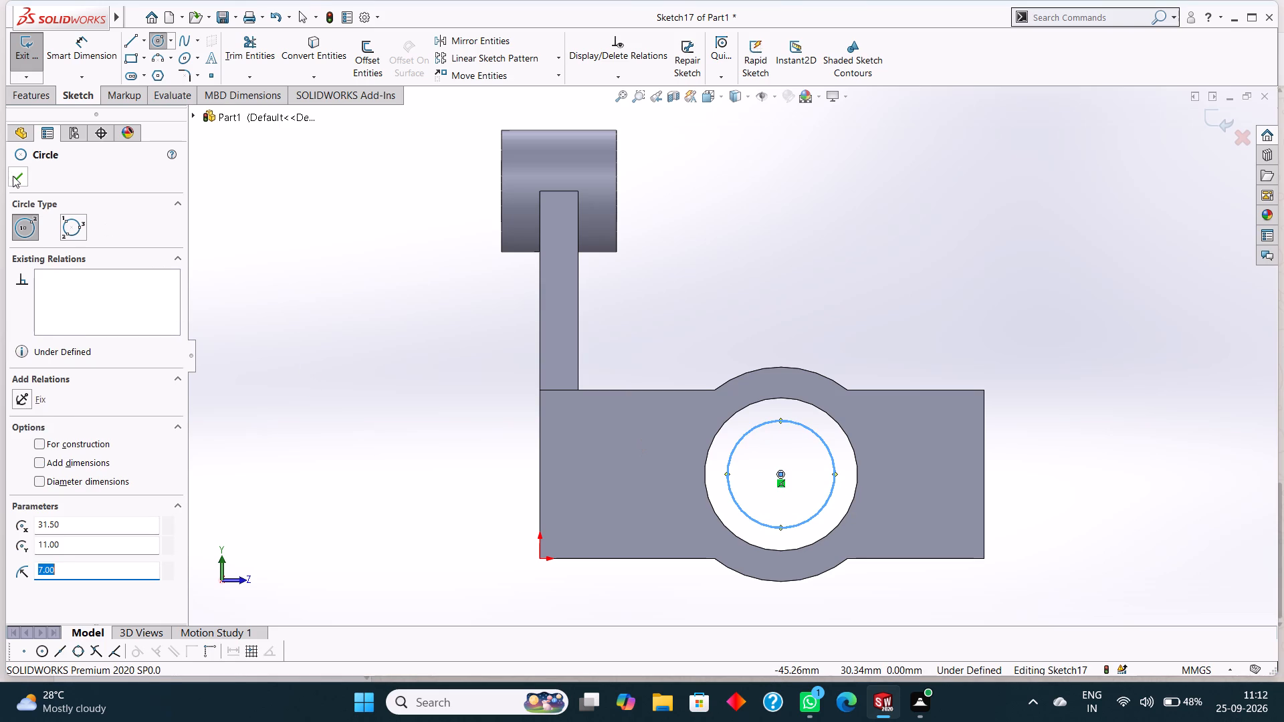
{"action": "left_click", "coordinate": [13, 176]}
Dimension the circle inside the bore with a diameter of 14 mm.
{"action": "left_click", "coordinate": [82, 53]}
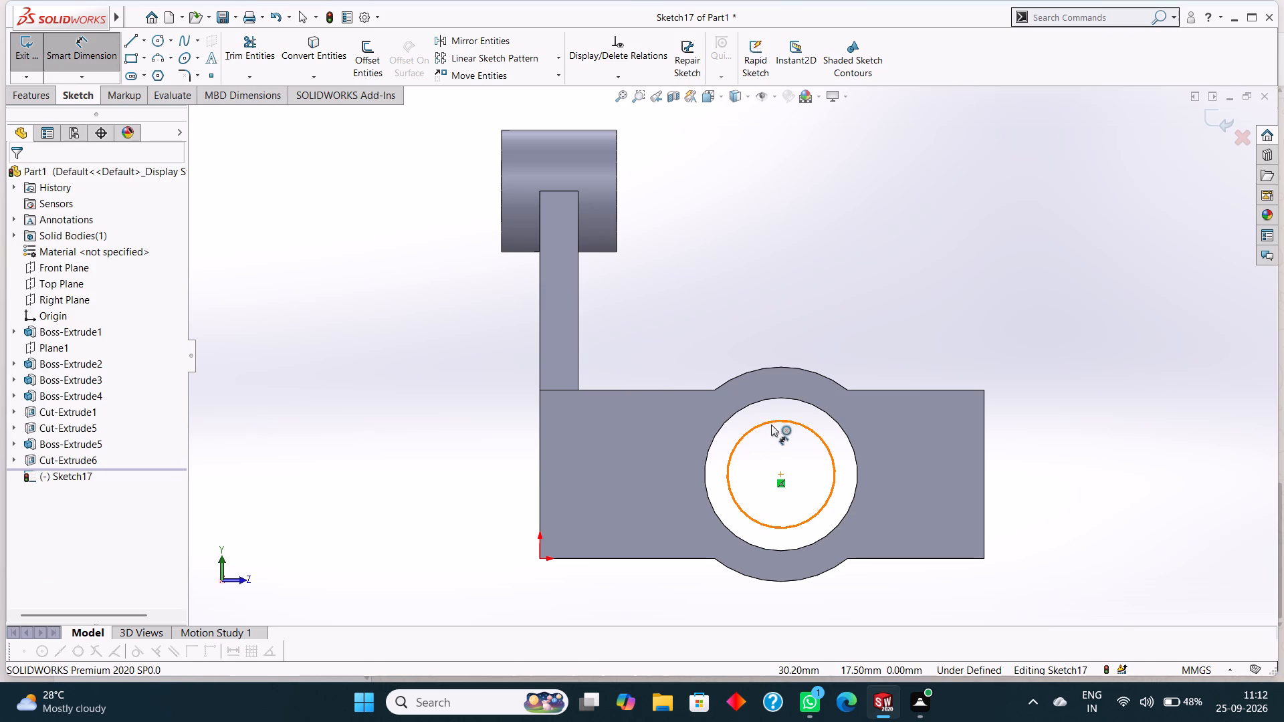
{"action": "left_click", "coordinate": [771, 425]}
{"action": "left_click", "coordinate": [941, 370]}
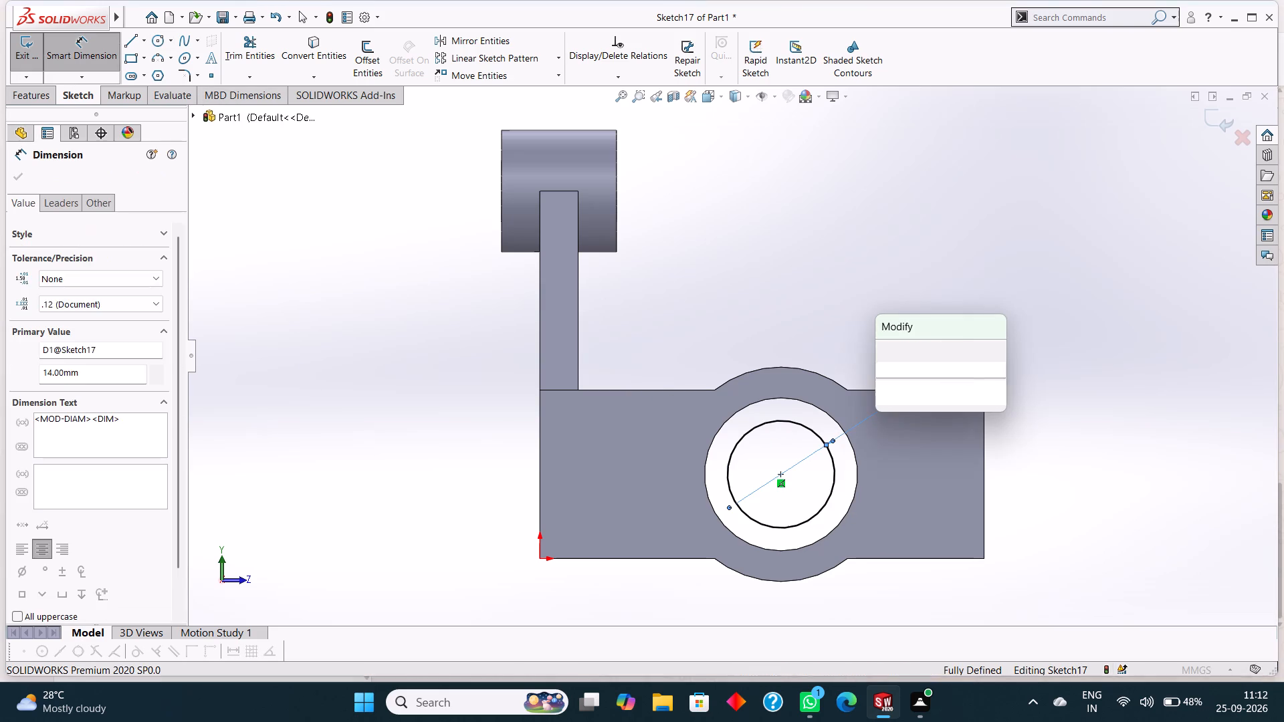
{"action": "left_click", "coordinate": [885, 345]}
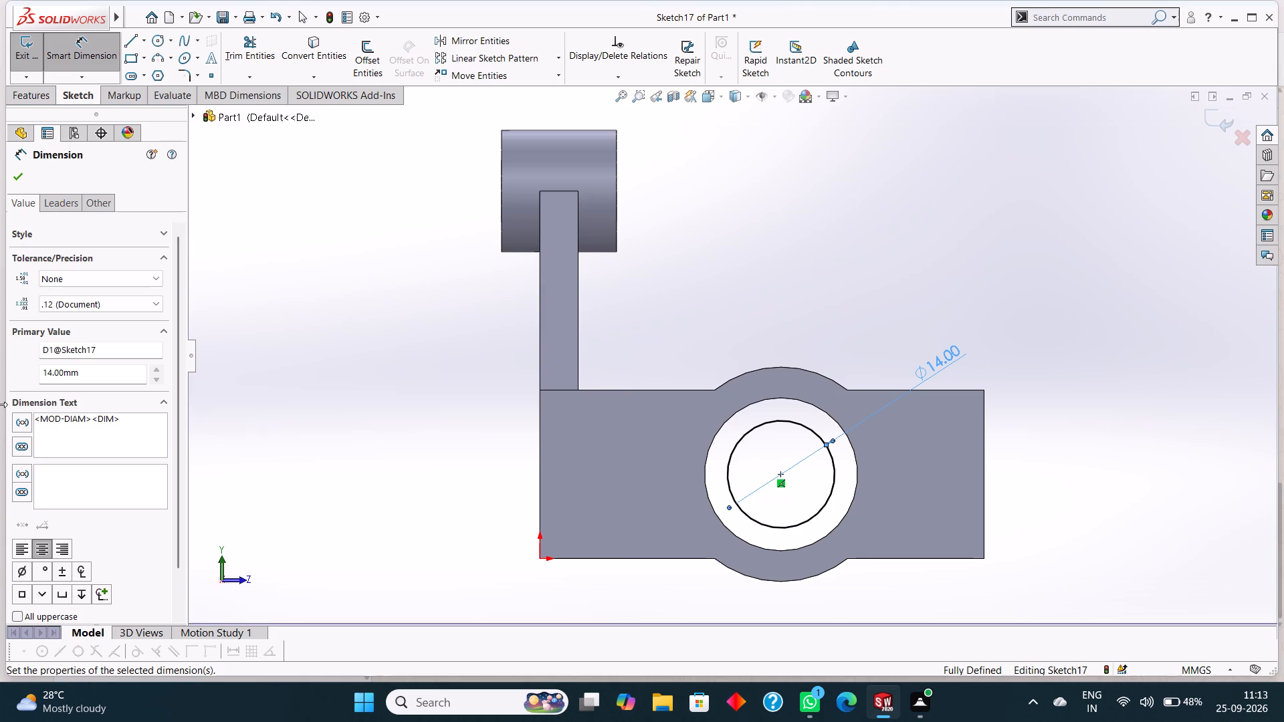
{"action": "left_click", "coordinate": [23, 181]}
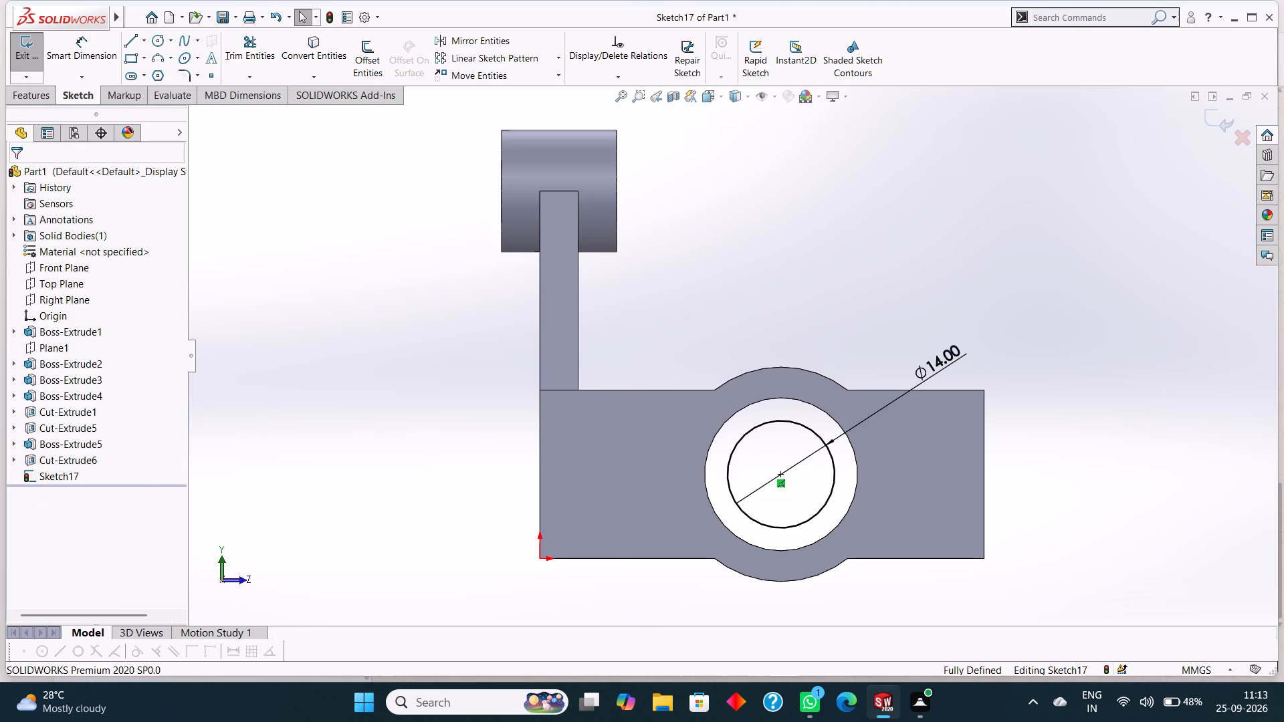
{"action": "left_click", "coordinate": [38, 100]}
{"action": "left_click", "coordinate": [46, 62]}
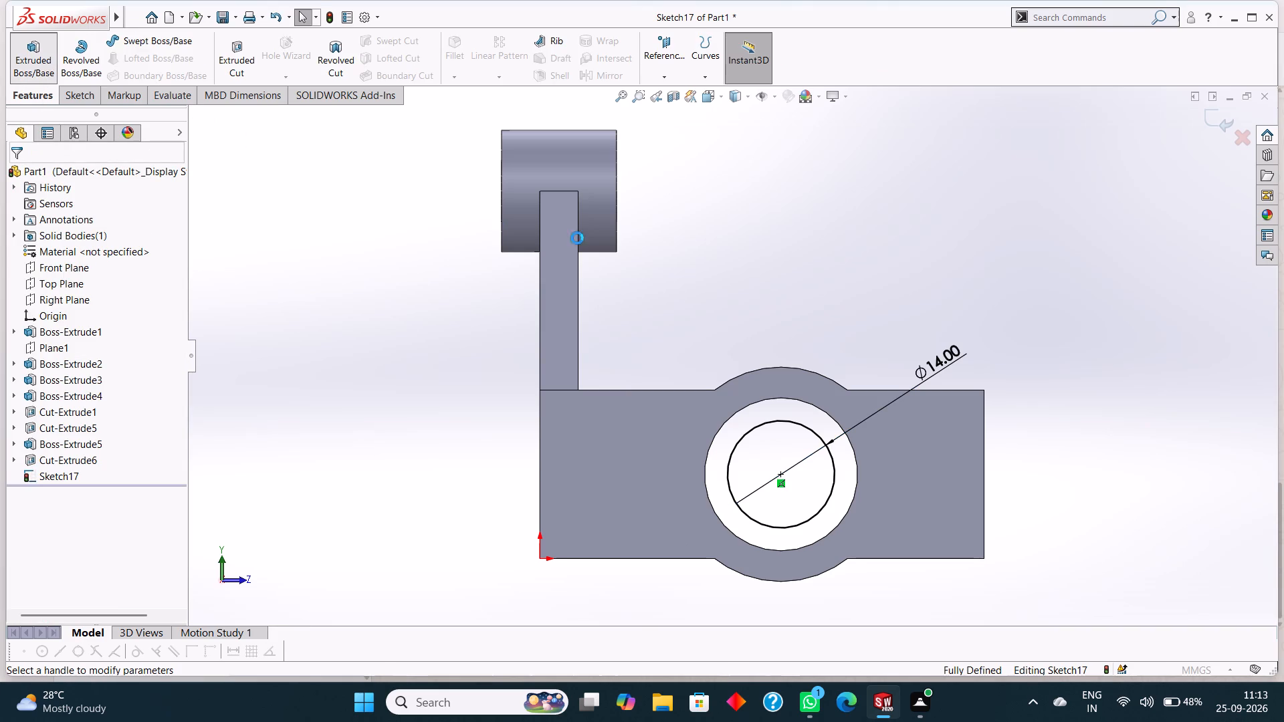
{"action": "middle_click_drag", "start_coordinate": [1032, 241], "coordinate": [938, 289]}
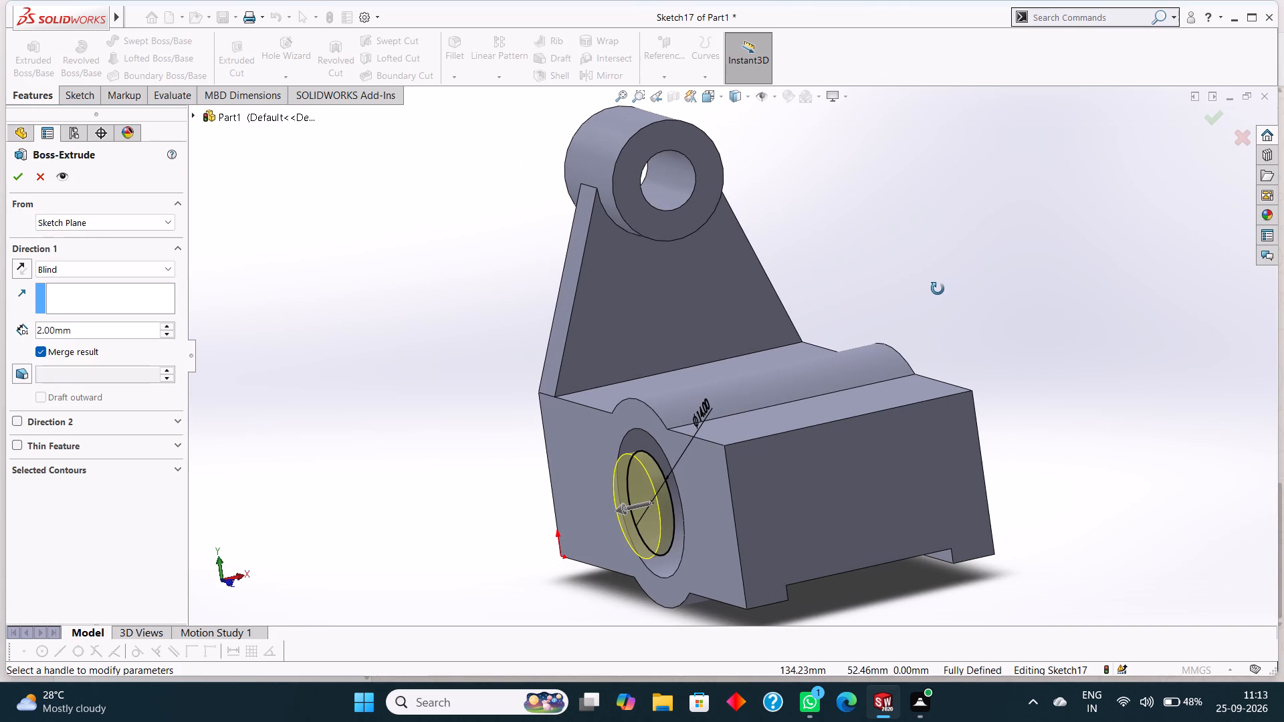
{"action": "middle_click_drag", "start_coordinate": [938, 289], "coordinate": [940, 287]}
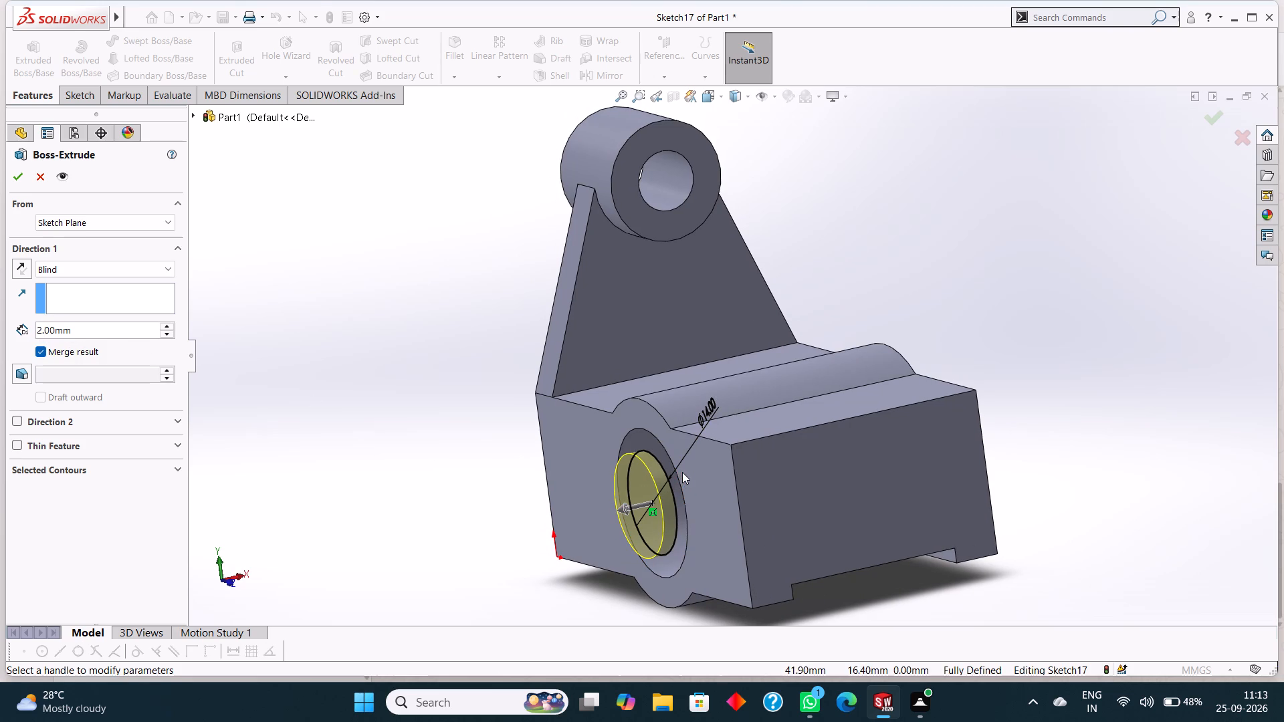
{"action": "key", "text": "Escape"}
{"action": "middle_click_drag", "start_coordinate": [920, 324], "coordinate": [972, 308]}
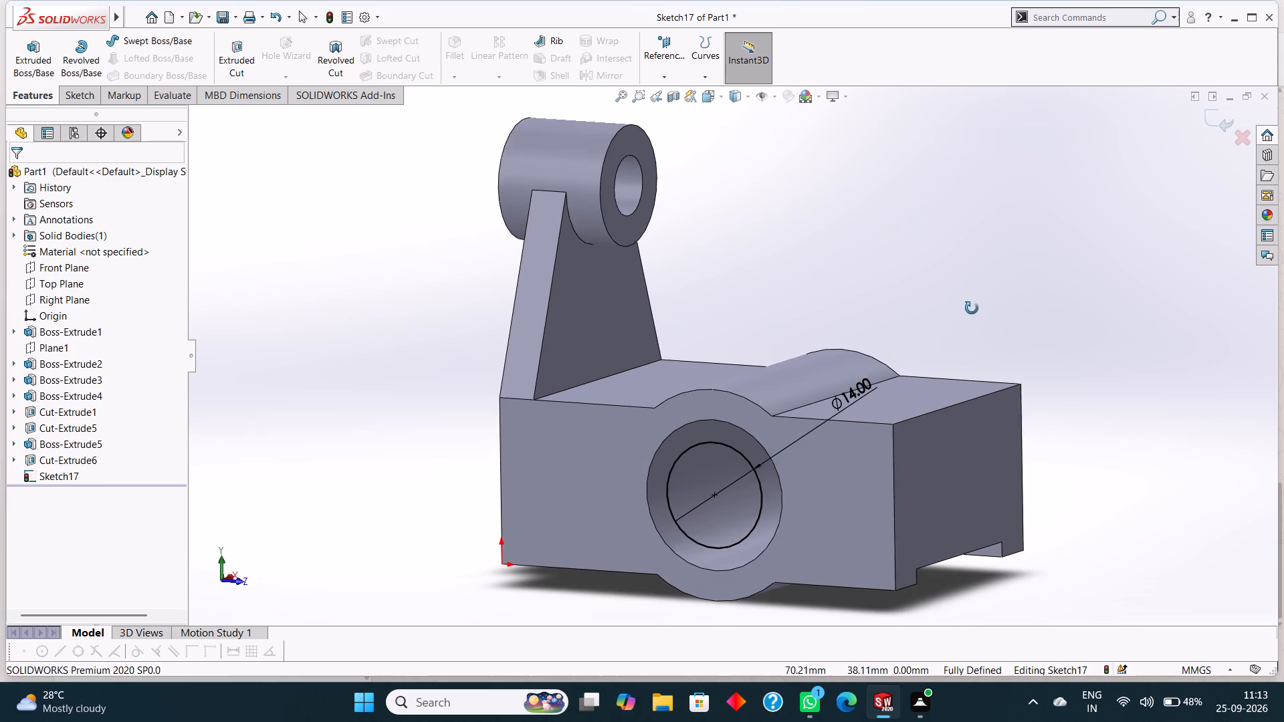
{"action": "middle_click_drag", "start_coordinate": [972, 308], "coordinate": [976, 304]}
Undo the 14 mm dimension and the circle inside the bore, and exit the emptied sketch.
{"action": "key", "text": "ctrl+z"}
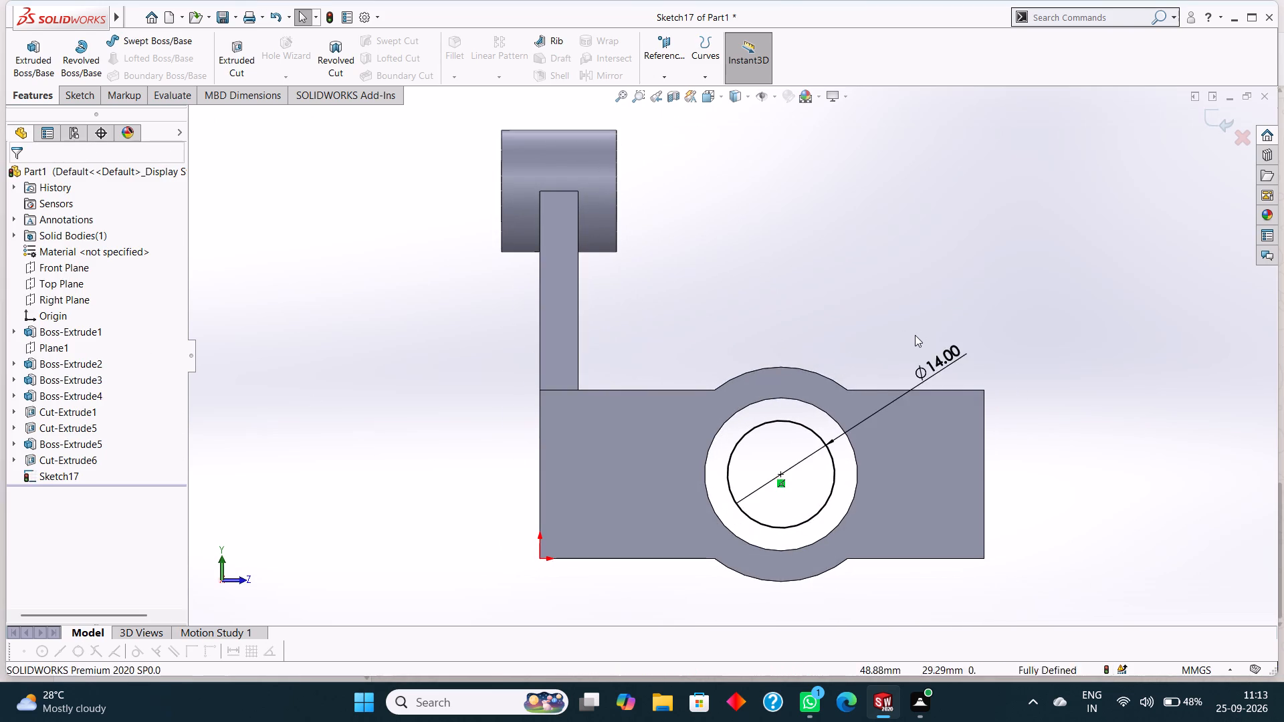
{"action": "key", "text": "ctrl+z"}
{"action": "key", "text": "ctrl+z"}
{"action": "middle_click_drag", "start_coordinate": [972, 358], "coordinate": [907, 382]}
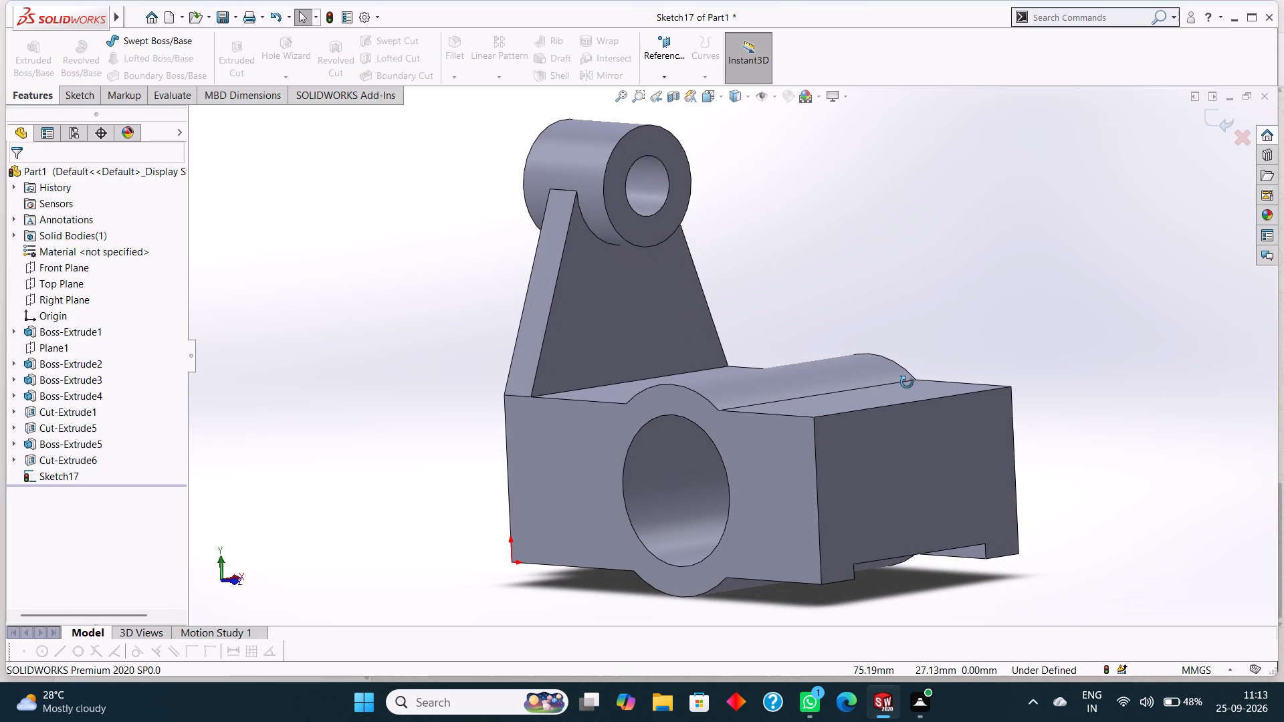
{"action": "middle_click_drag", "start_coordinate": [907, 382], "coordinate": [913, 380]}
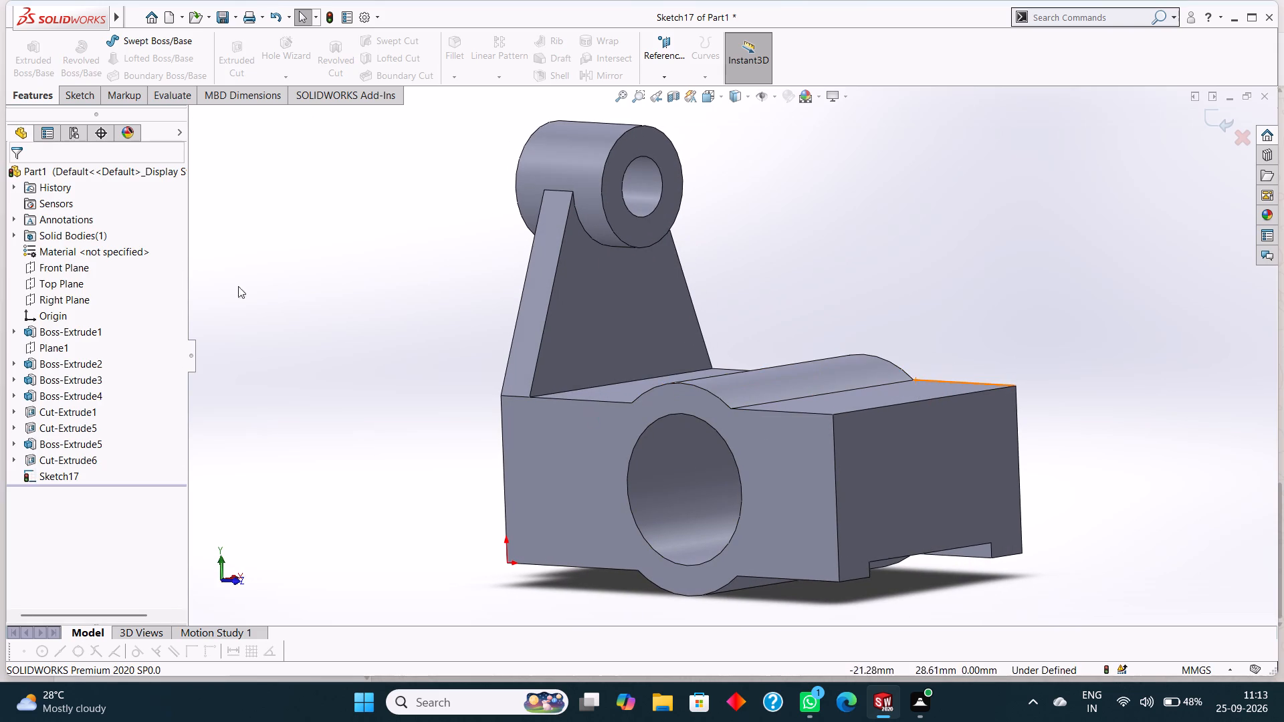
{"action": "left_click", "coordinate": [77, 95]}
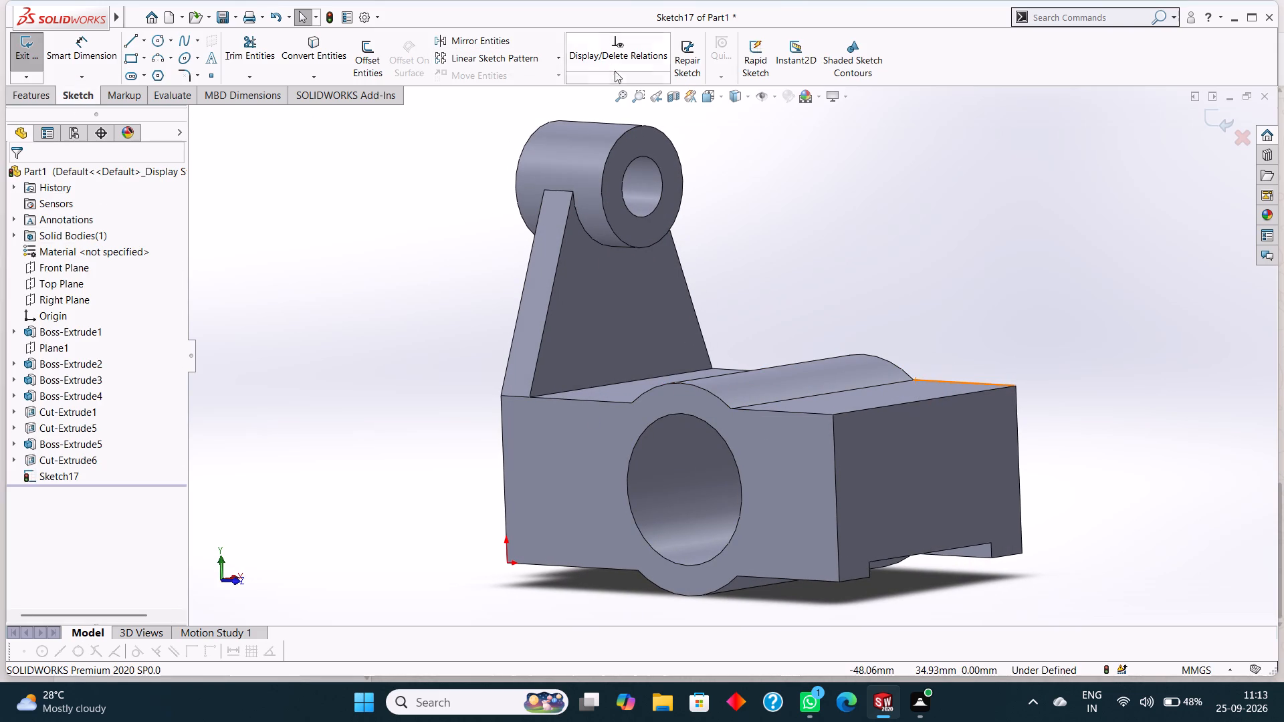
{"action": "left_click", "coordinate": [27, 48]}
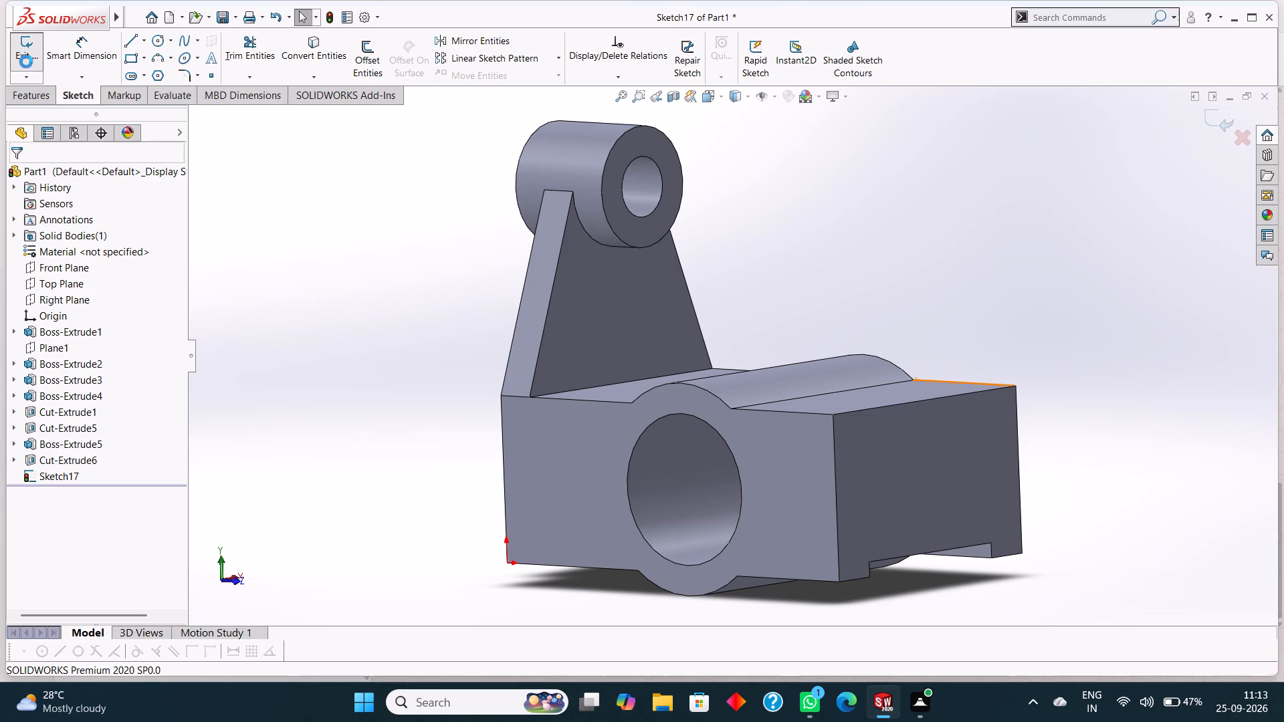
Create a reference plane offset 29 mm from the Front Plane, through the middle of the block.
{"action": "left_click", "coordinate": [37, 95]}
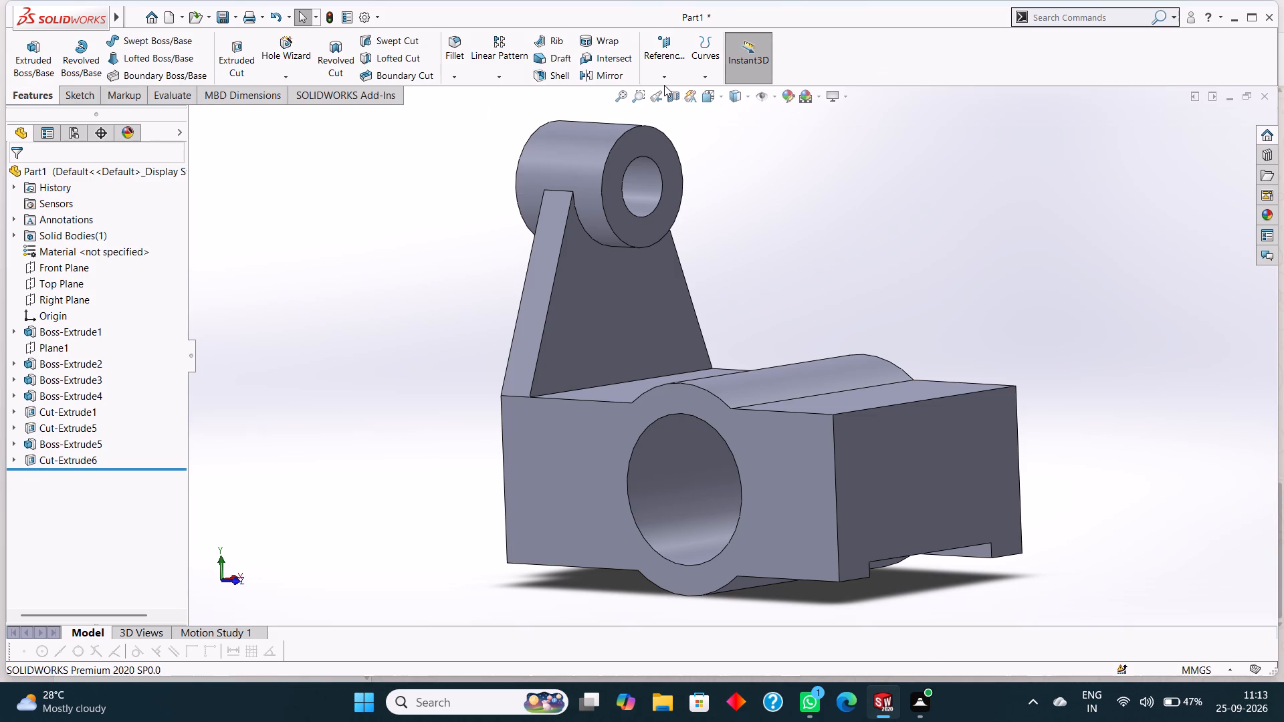
{"action": "left_click", "coordinate": [673, 81]}
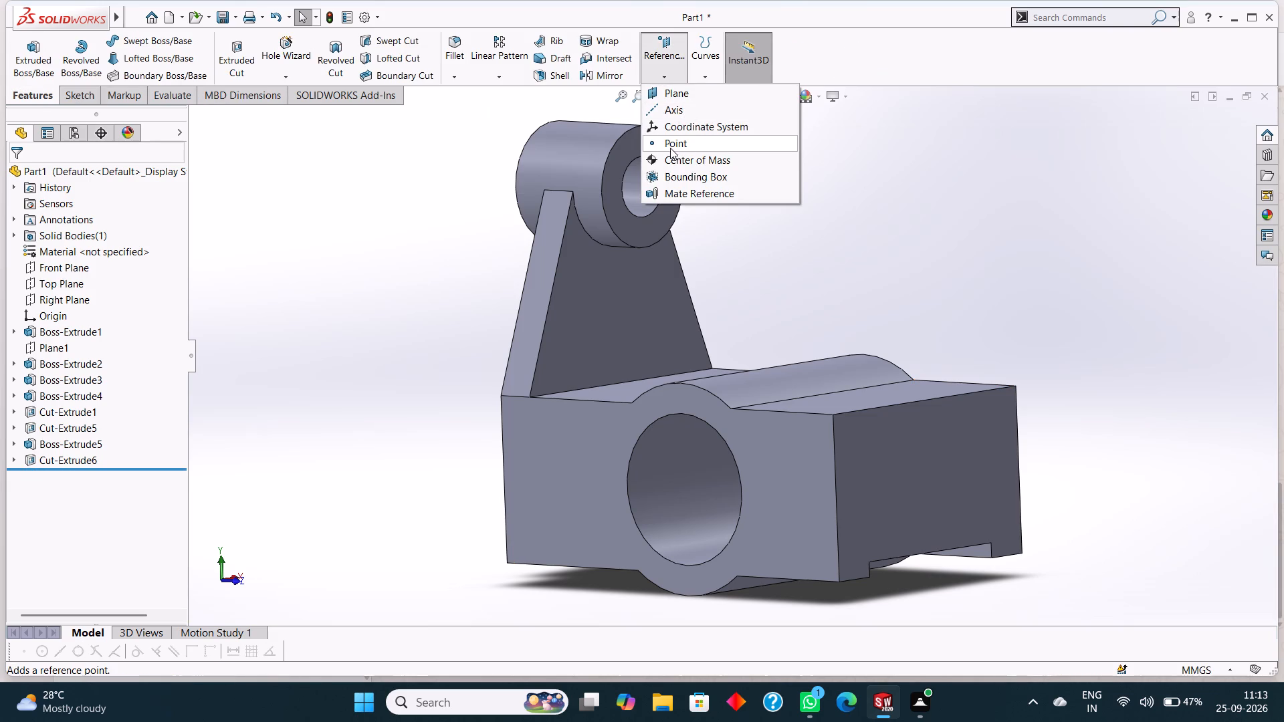
{"action": "left_click", "coordinate": [677, 93]}
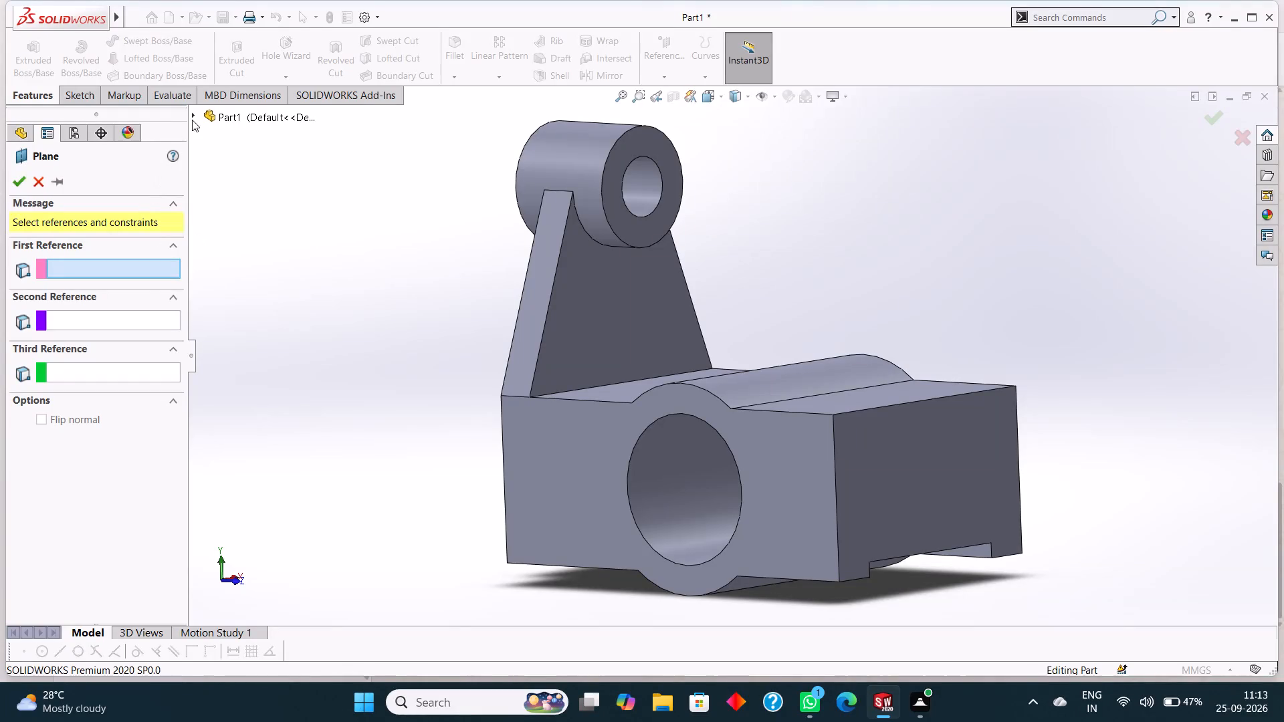
{"action": "left_click", "coordinate": [196, 113]}
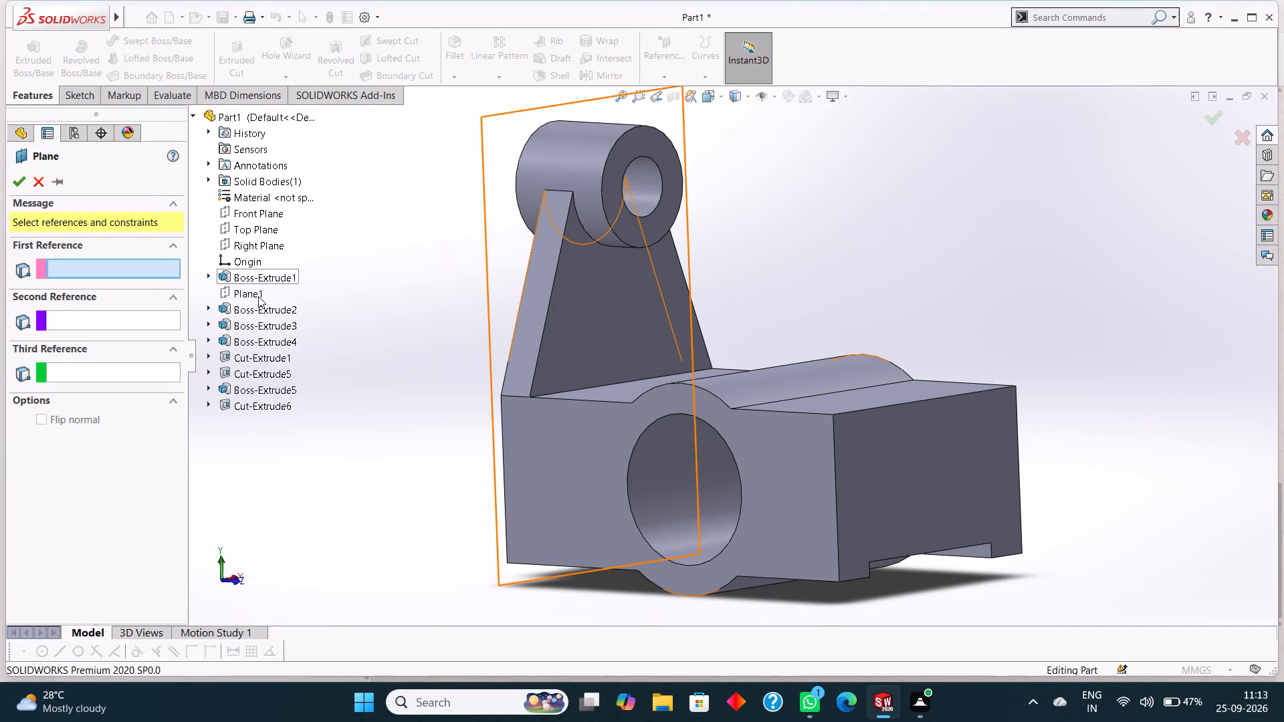
{"action": "left_click", "coordinate": [253, 211]}
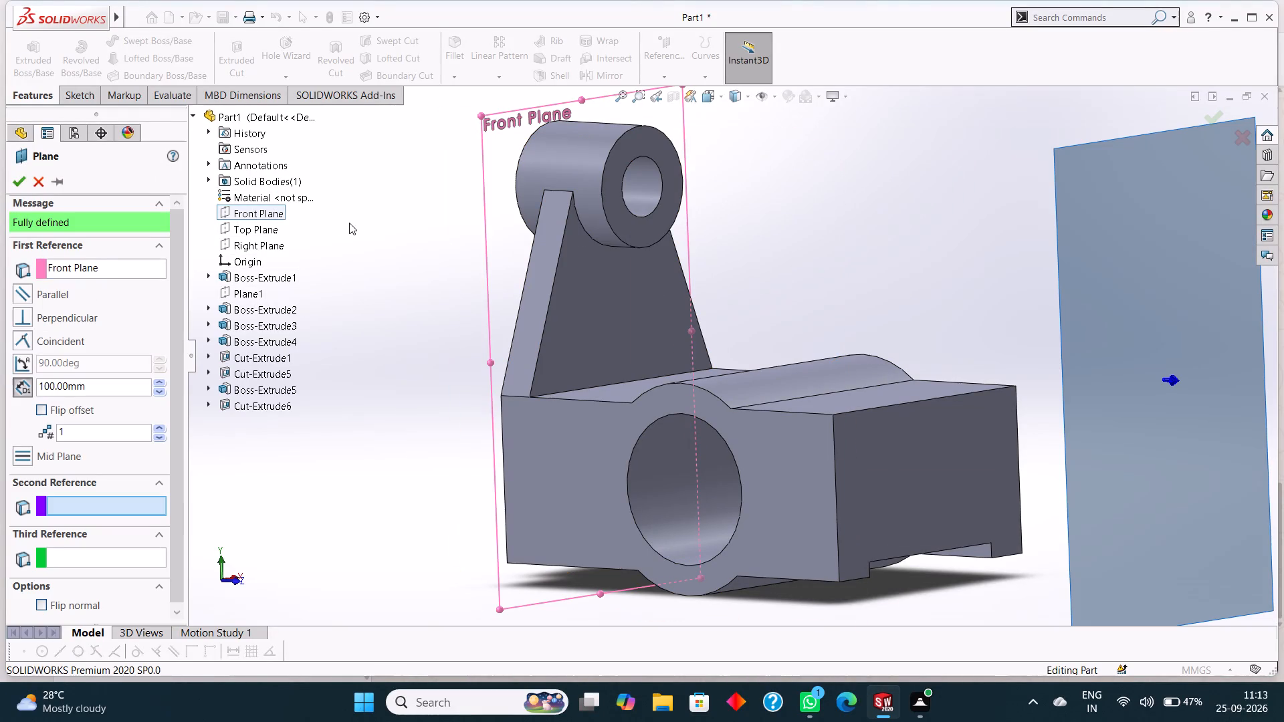
{"action": "middle_click_drag", "start_coordinate": [352, 223], "coordinate": [409, 221]}
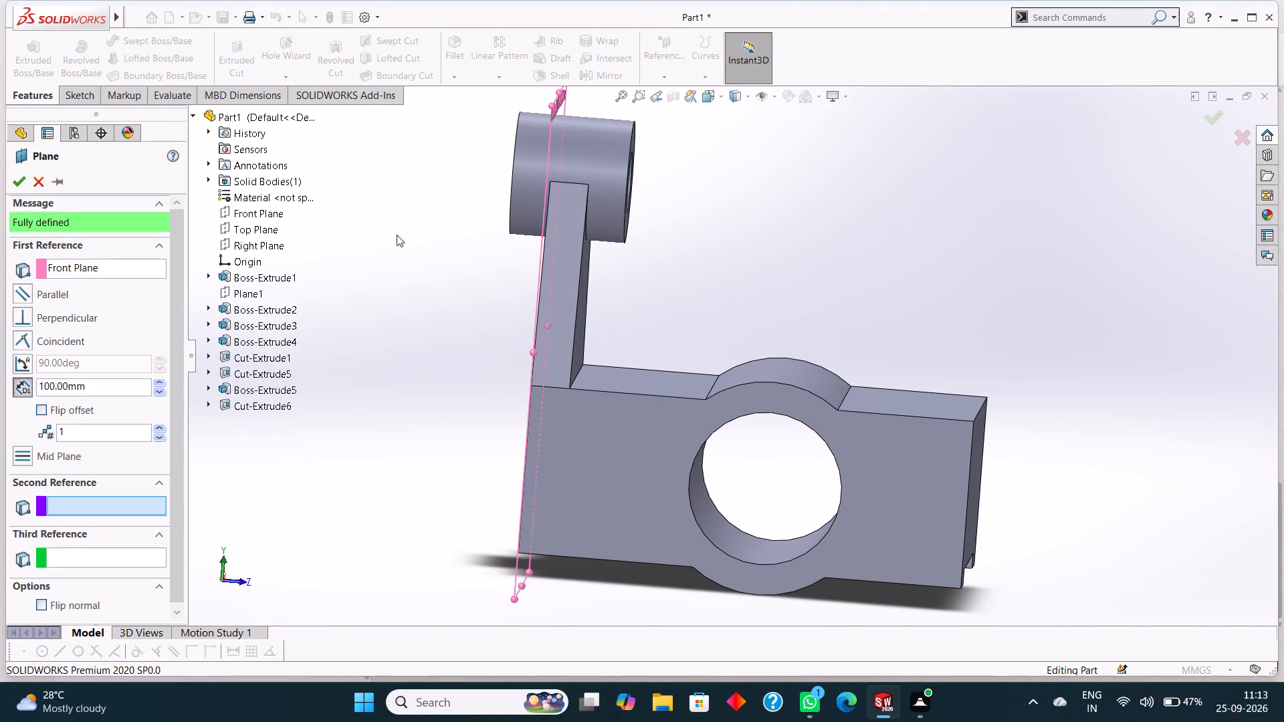
{"action": "scroll", "coordinate": [401, 257], "scroll_direction": "up", "scroll_amount": 2}
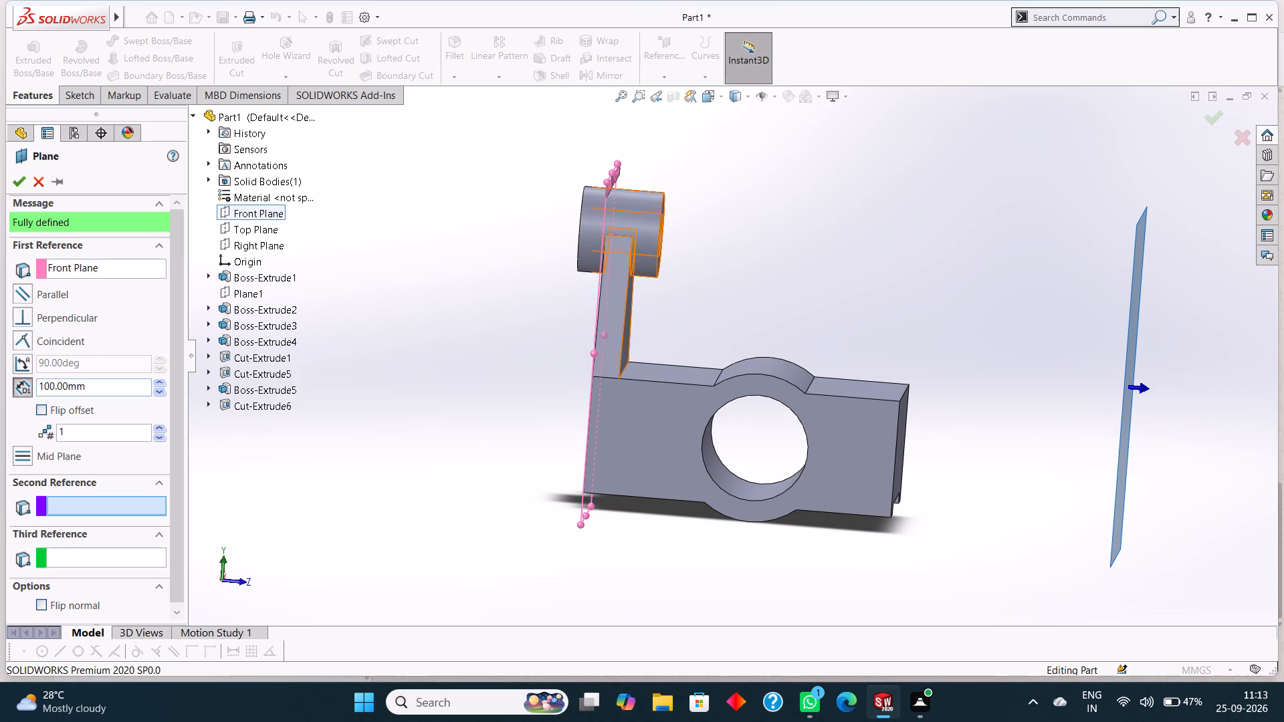
{"action": "left_click_drag", "start_coordinate": [102, 386], "coordinate": [33, 381]}
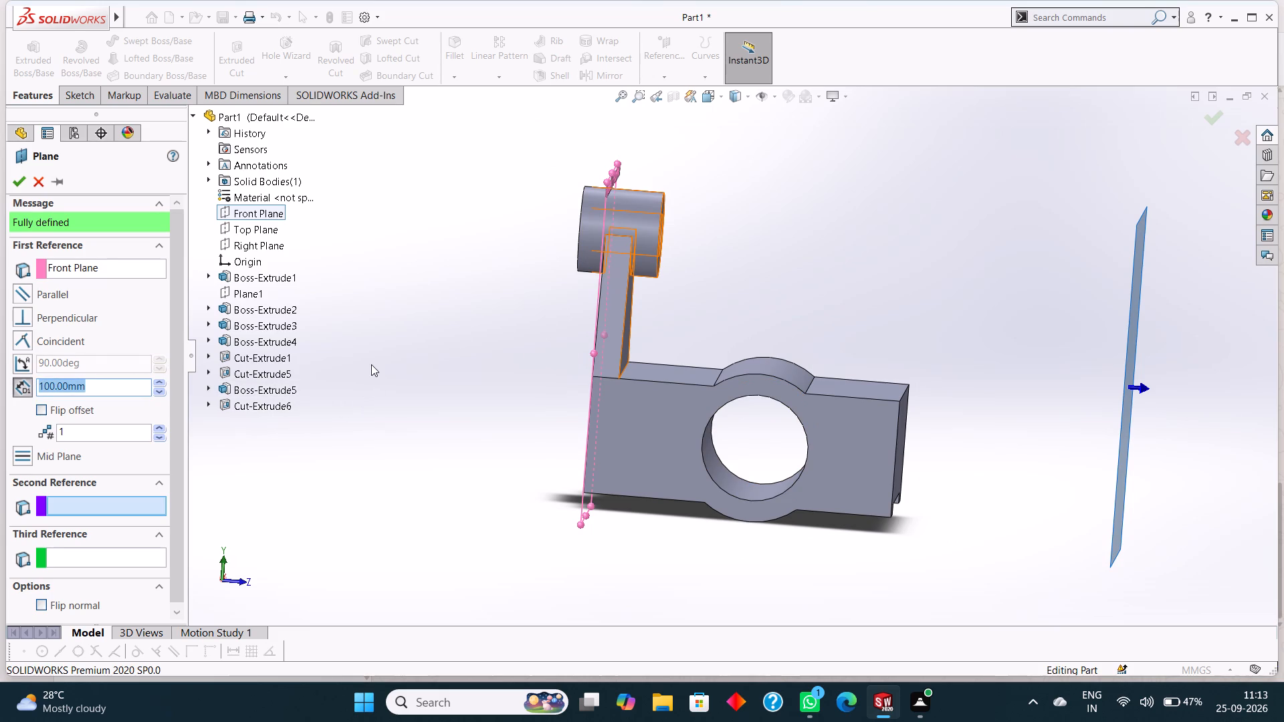
{"action": "key", "text": "BackSpace"}
{"action": "key", "text": "BackSpace"}
{"action": "key", "text": "BackSpace"}
{"action": "key", "text": "BackSpace"}
{"action": "key", "text": "BackSpace"}
{"action": "key", "text": "BackSpace"}
{"action": "key", "text": "BackSpace"}
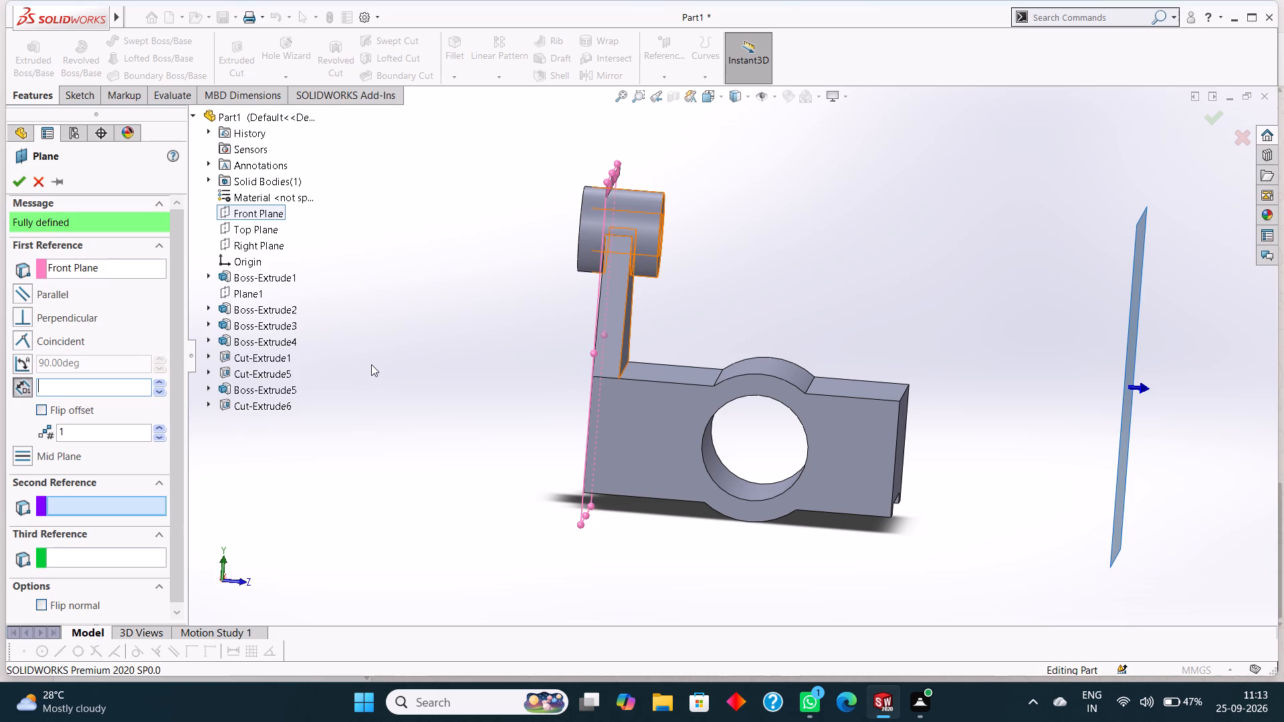
{"action": "type", "text": "29"}
{"action": "key", "text": "Return"}
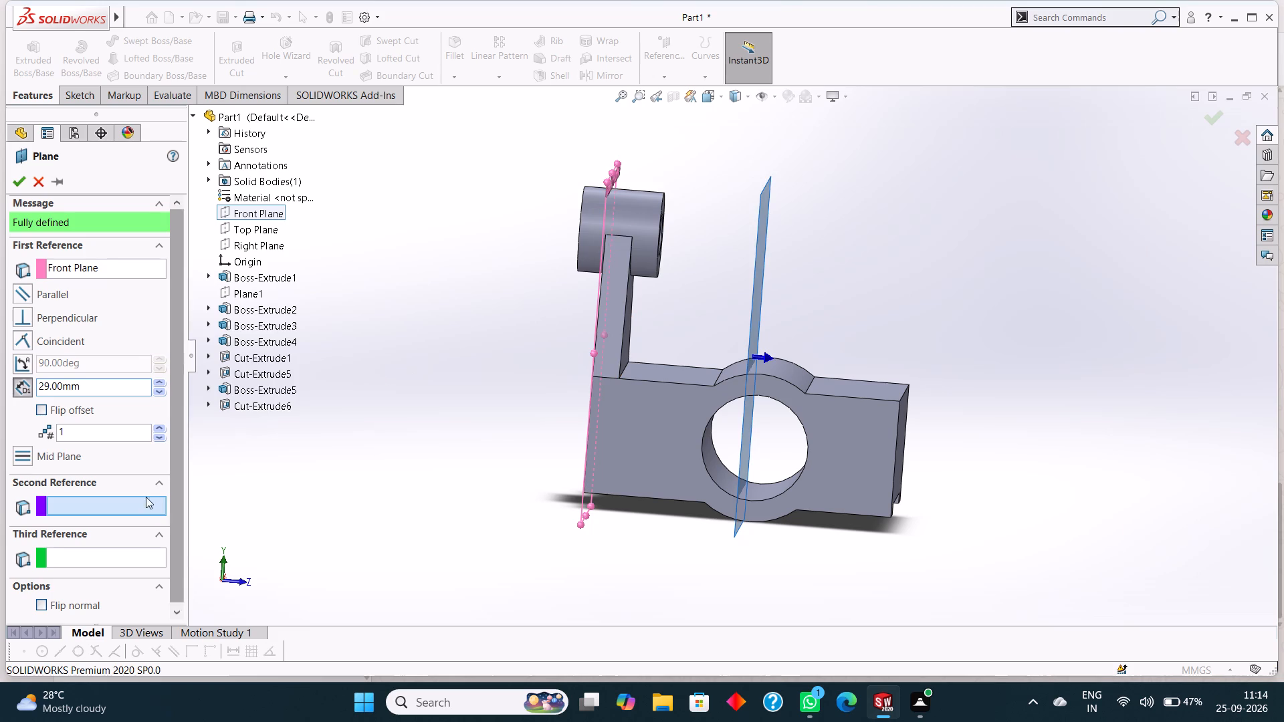
{"action": "left_click", "coordinate": [24, 182]}
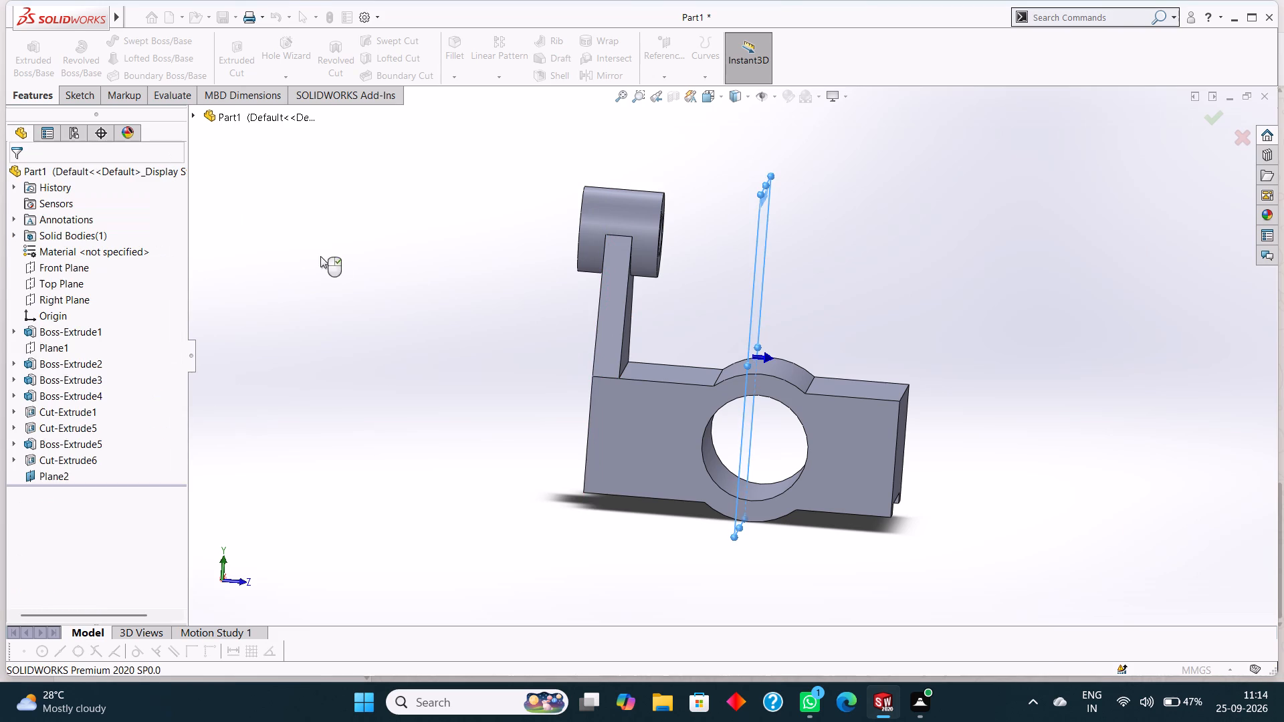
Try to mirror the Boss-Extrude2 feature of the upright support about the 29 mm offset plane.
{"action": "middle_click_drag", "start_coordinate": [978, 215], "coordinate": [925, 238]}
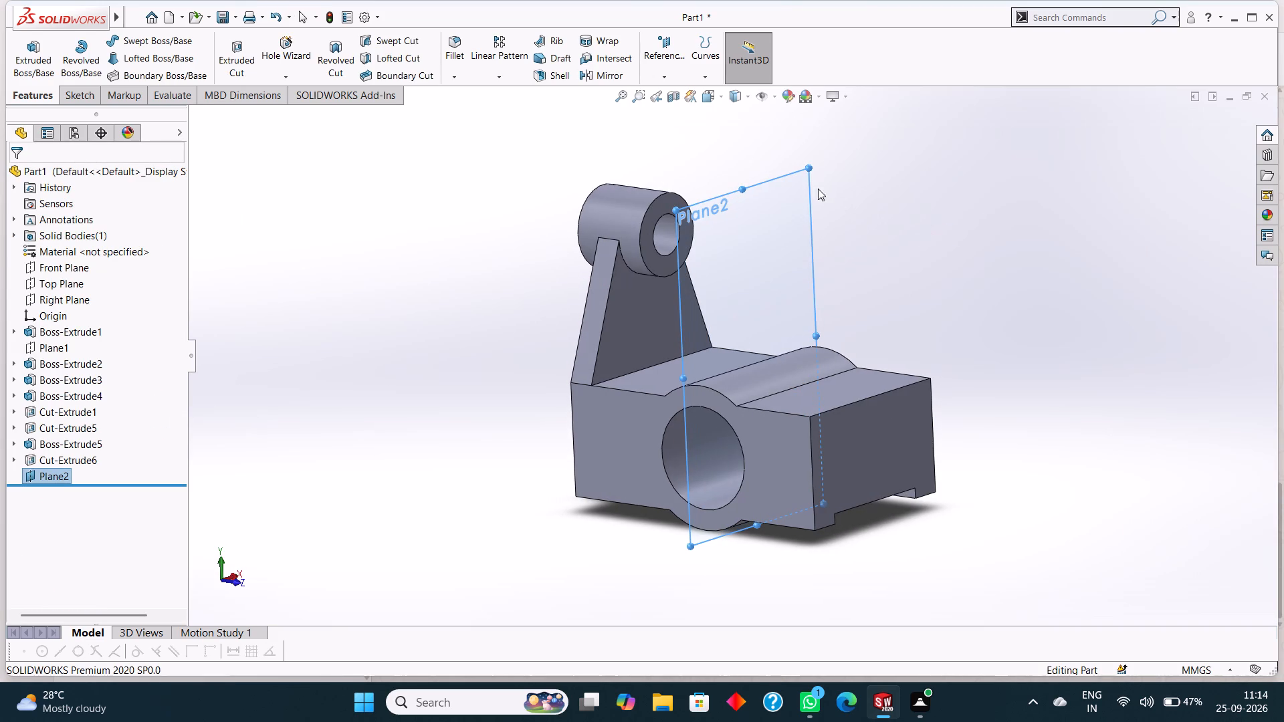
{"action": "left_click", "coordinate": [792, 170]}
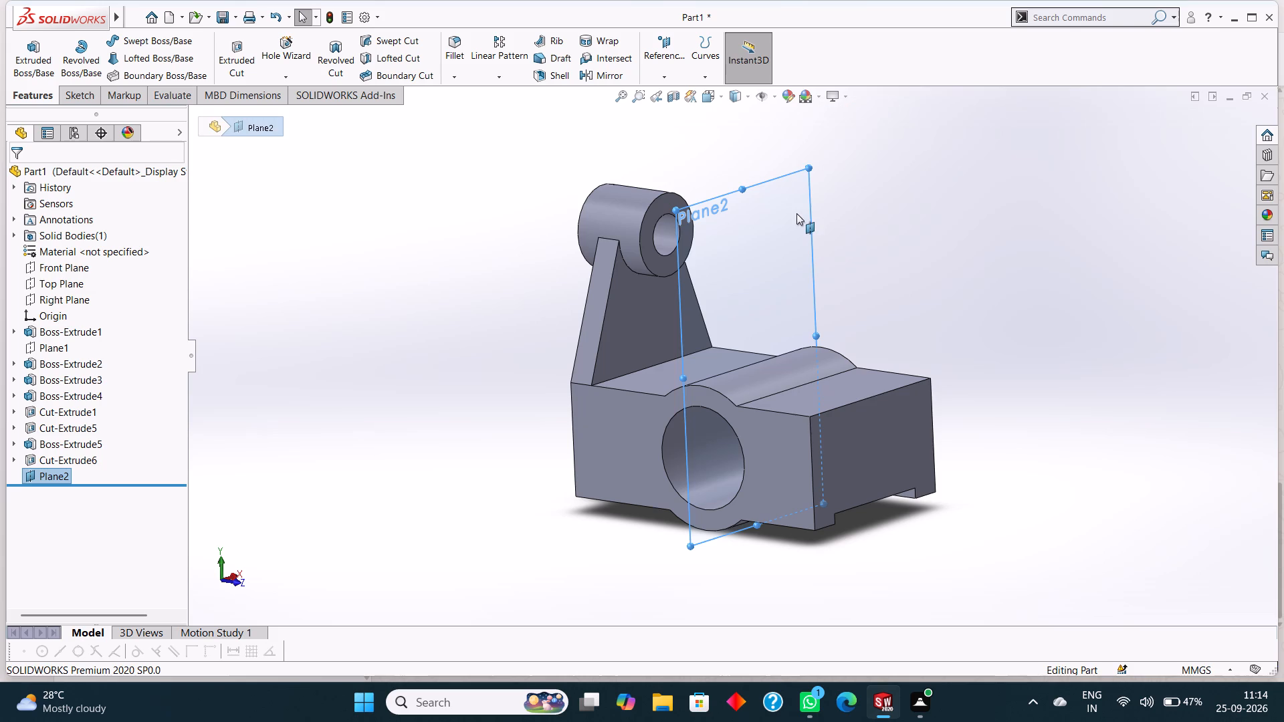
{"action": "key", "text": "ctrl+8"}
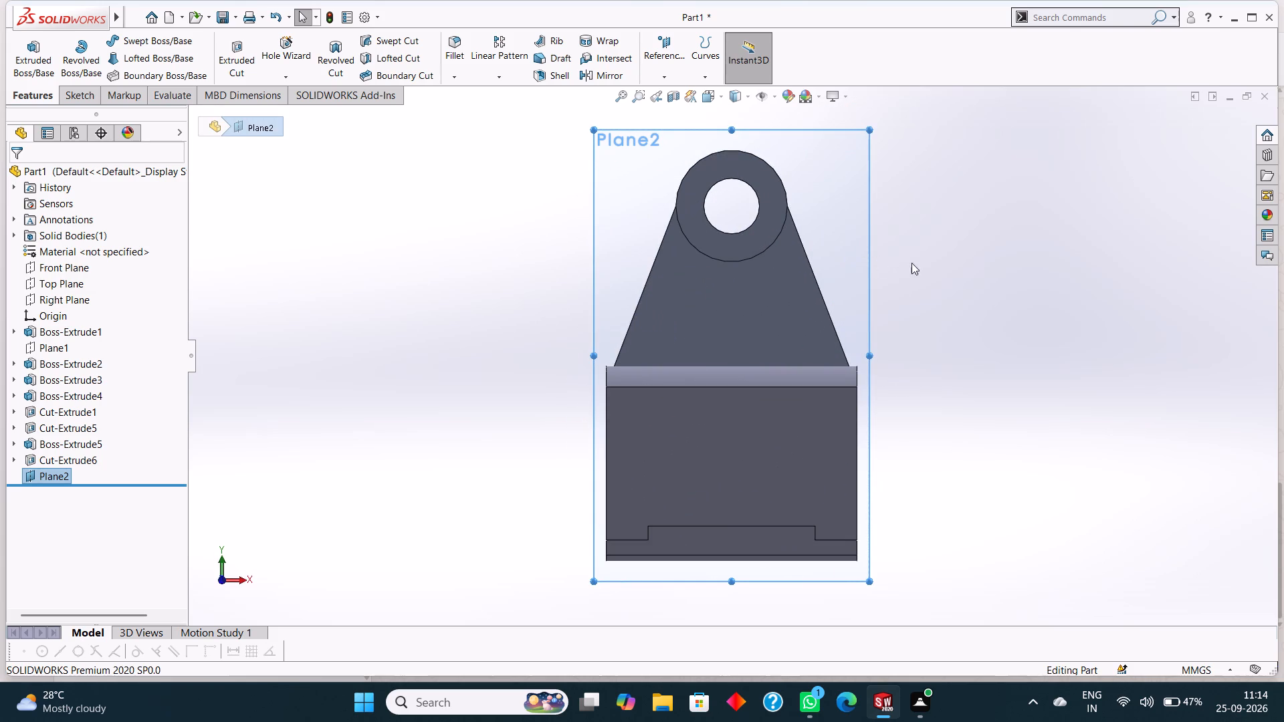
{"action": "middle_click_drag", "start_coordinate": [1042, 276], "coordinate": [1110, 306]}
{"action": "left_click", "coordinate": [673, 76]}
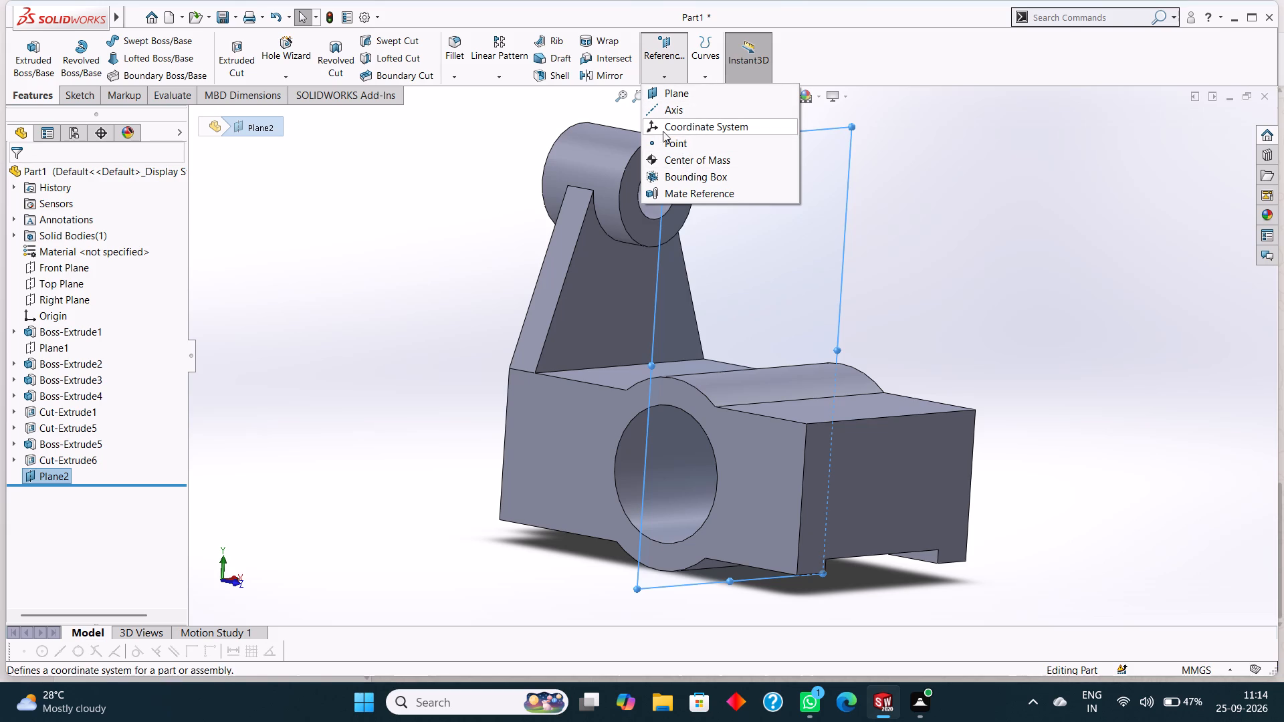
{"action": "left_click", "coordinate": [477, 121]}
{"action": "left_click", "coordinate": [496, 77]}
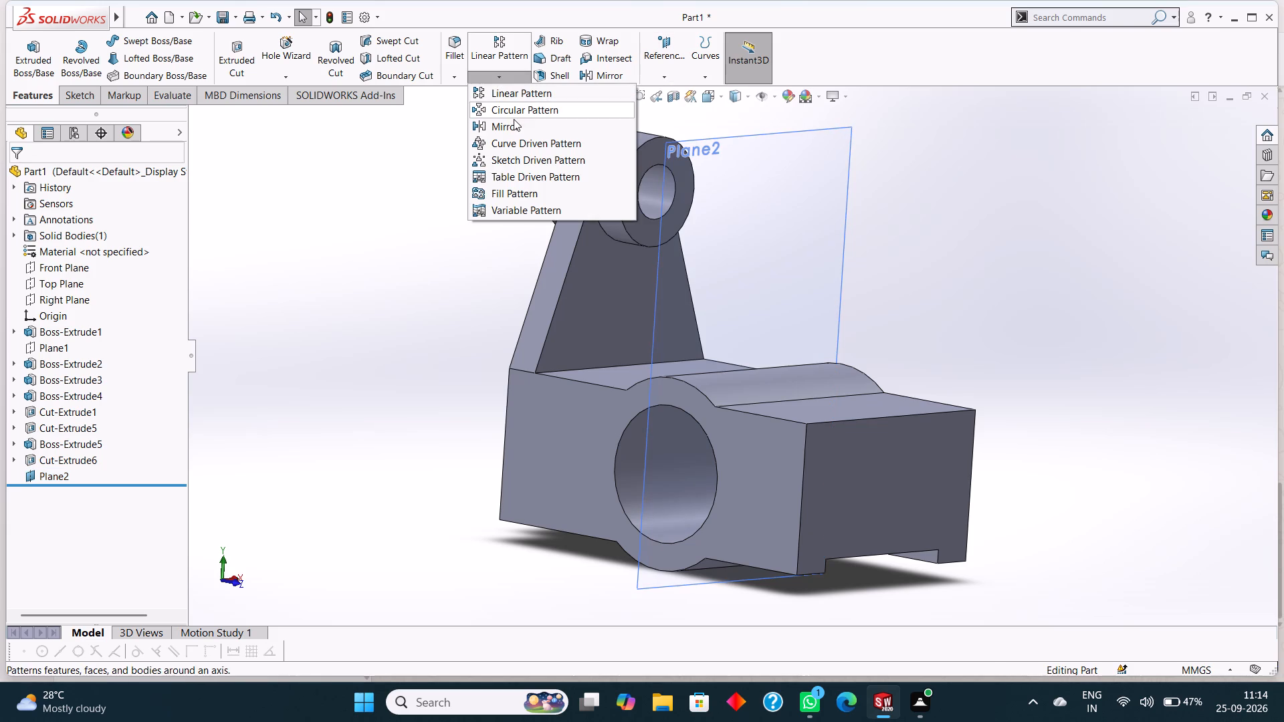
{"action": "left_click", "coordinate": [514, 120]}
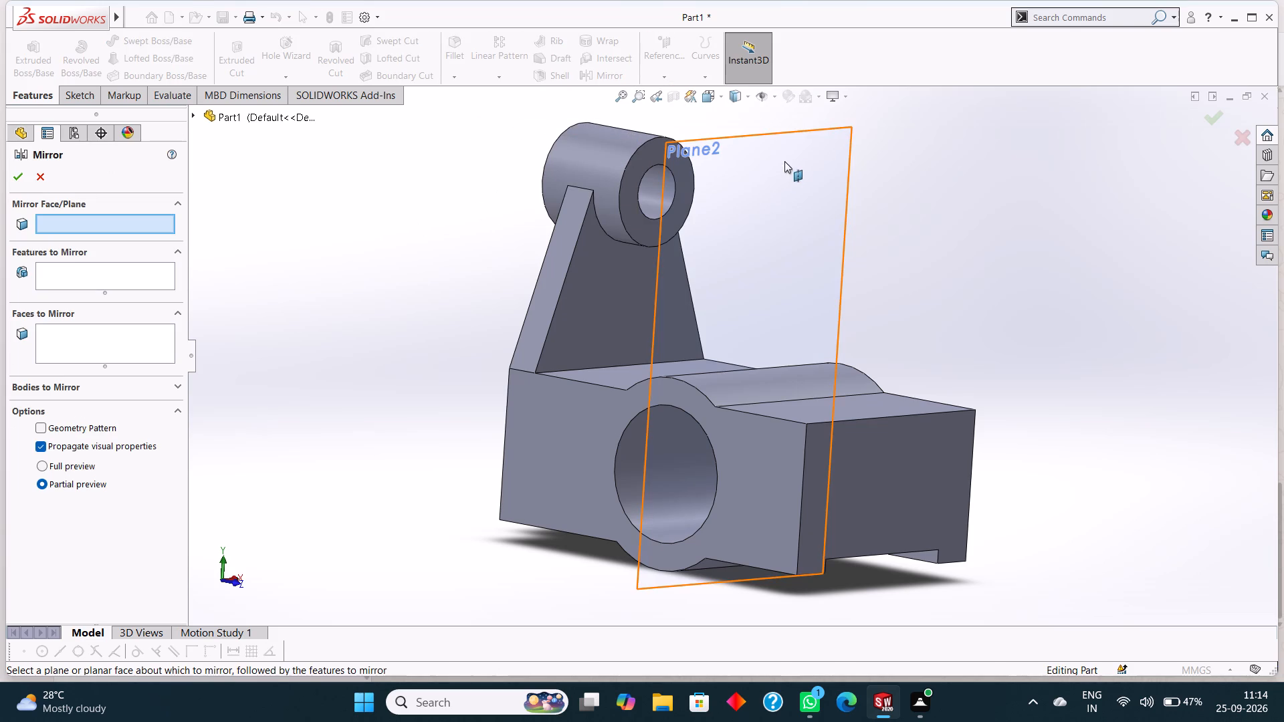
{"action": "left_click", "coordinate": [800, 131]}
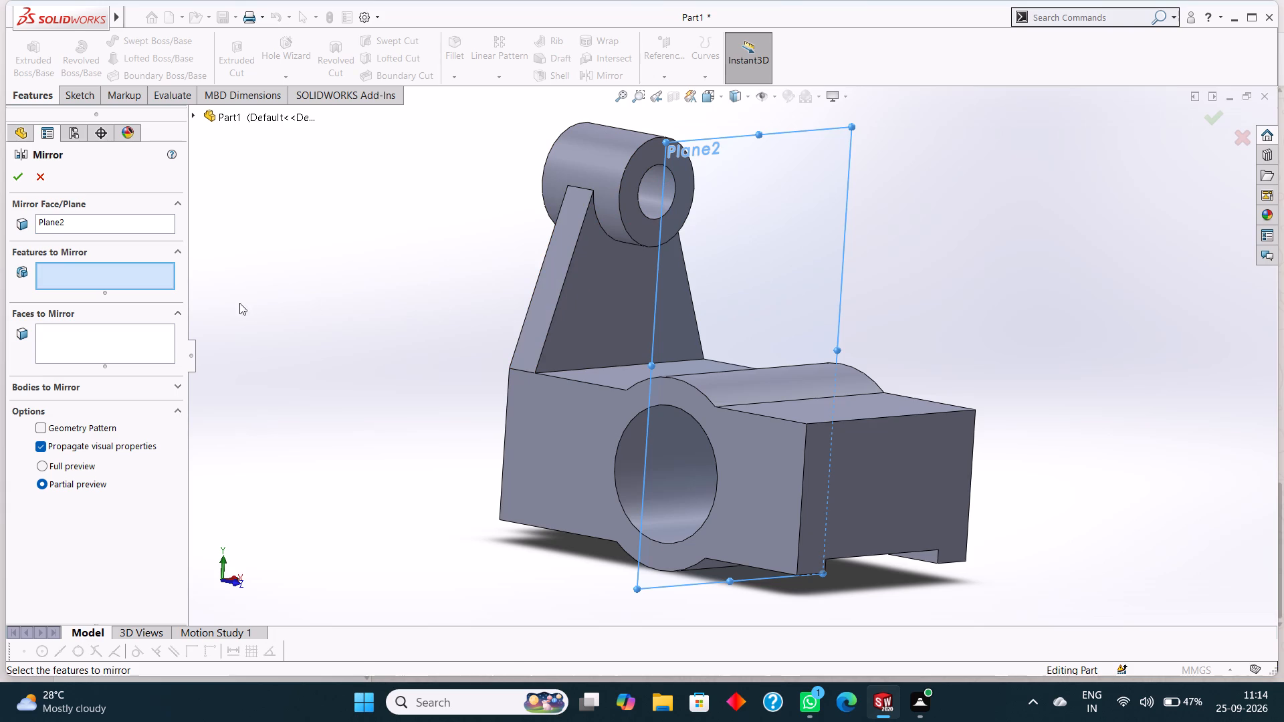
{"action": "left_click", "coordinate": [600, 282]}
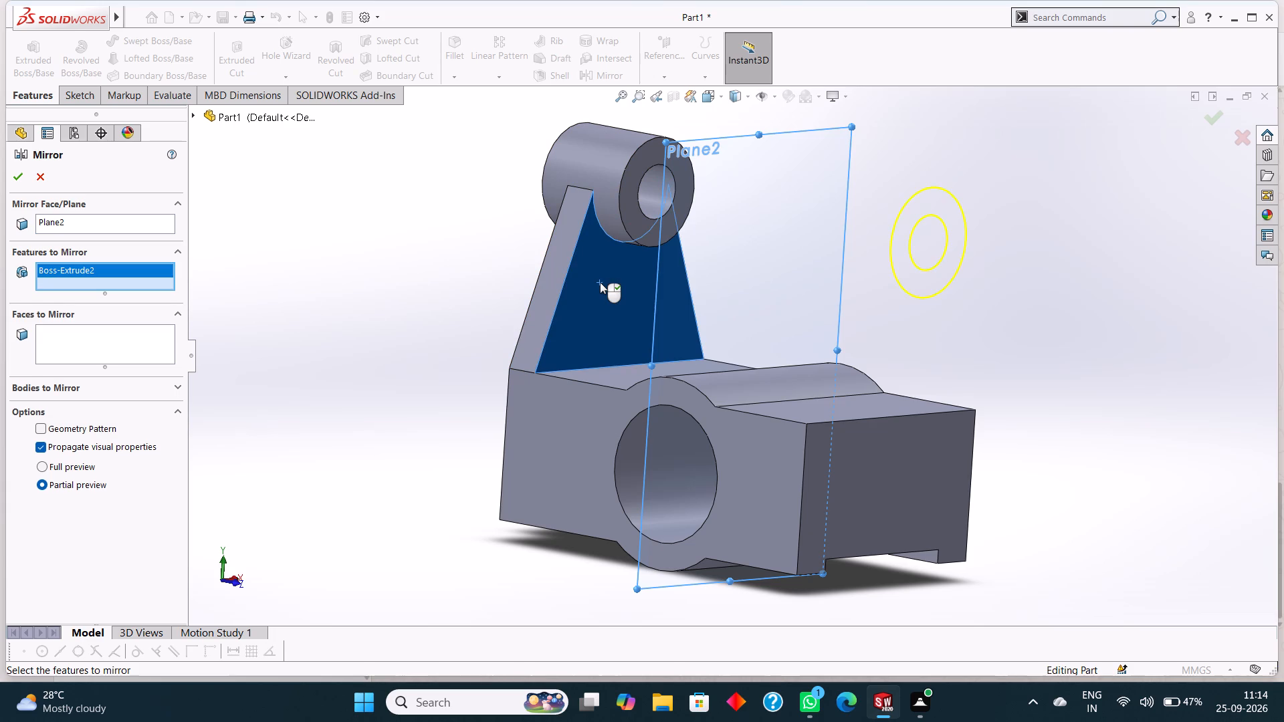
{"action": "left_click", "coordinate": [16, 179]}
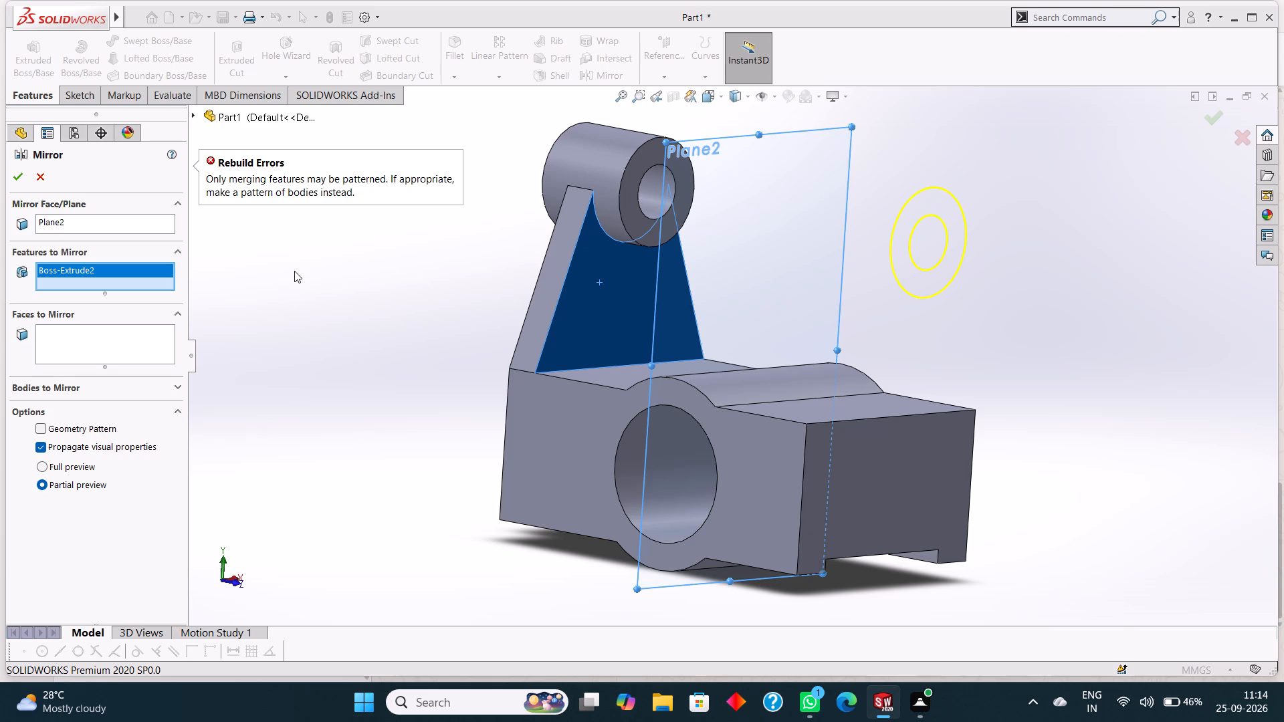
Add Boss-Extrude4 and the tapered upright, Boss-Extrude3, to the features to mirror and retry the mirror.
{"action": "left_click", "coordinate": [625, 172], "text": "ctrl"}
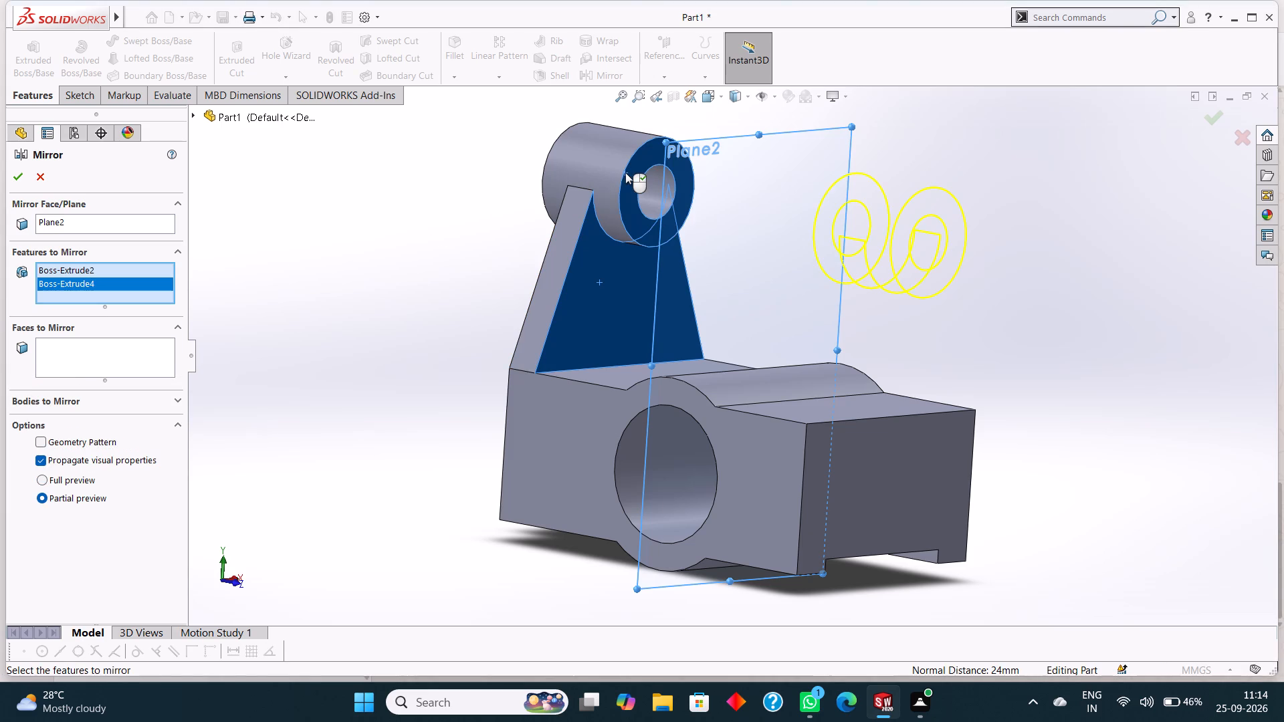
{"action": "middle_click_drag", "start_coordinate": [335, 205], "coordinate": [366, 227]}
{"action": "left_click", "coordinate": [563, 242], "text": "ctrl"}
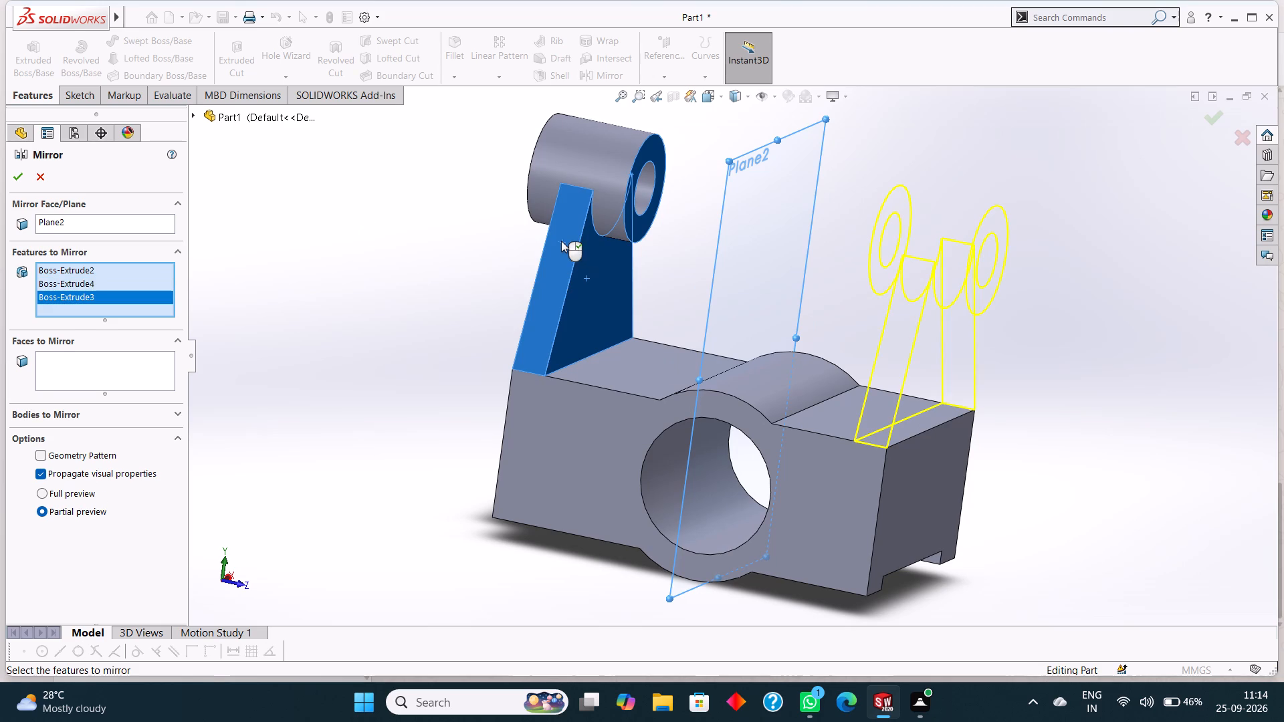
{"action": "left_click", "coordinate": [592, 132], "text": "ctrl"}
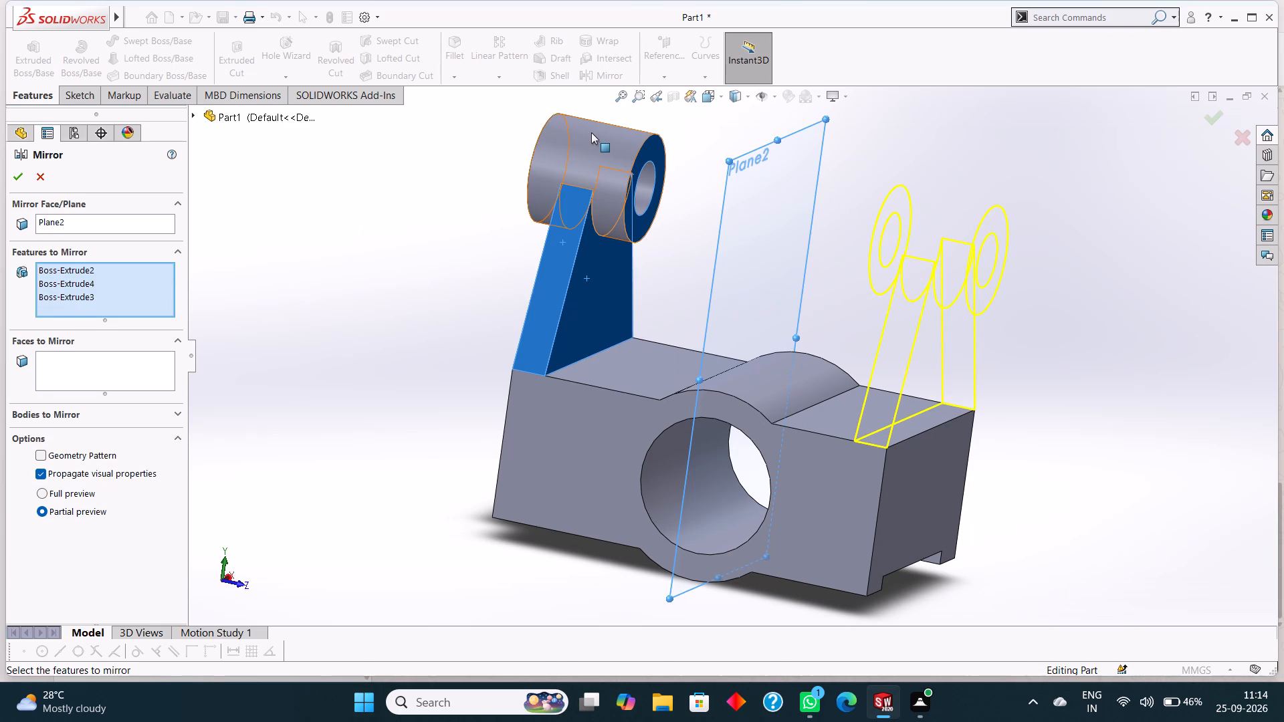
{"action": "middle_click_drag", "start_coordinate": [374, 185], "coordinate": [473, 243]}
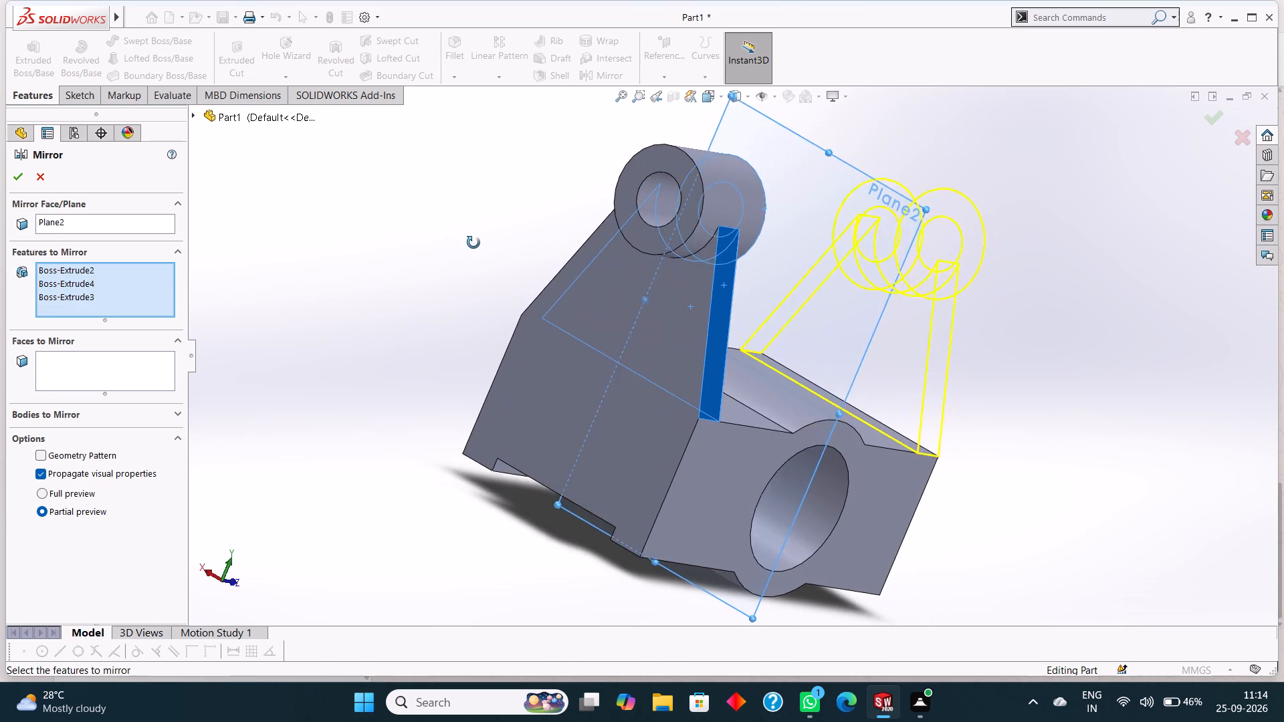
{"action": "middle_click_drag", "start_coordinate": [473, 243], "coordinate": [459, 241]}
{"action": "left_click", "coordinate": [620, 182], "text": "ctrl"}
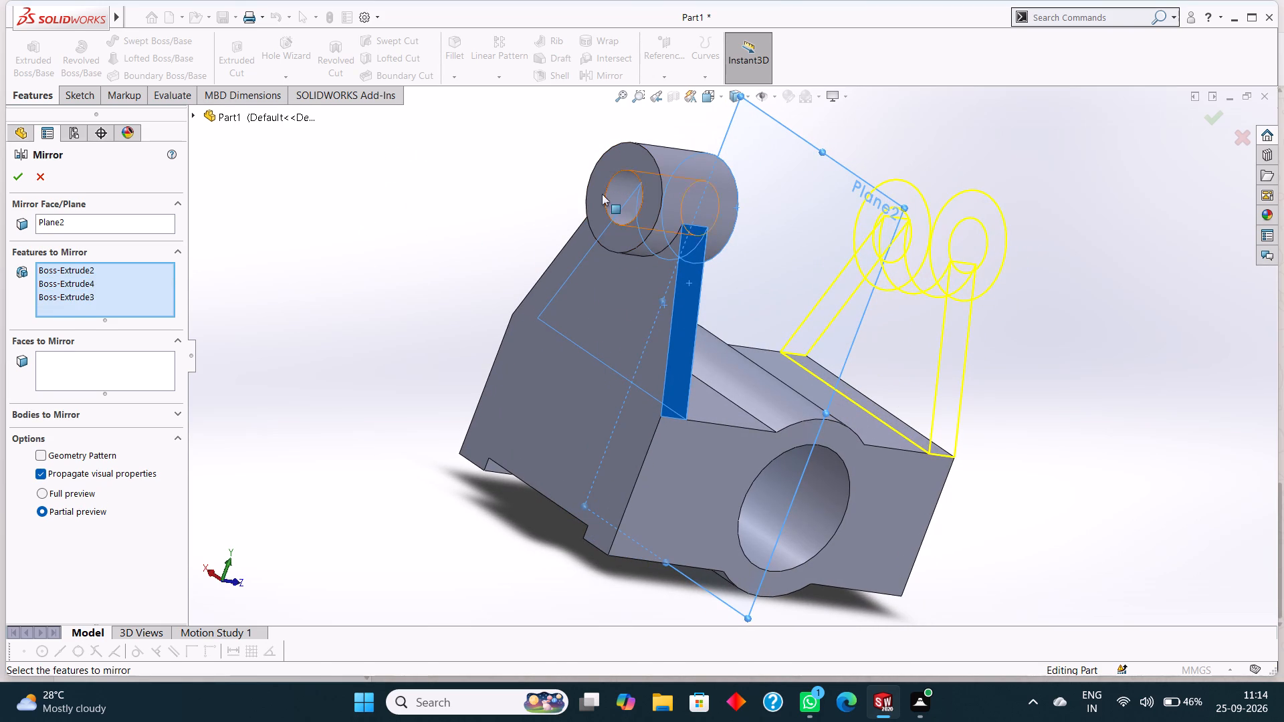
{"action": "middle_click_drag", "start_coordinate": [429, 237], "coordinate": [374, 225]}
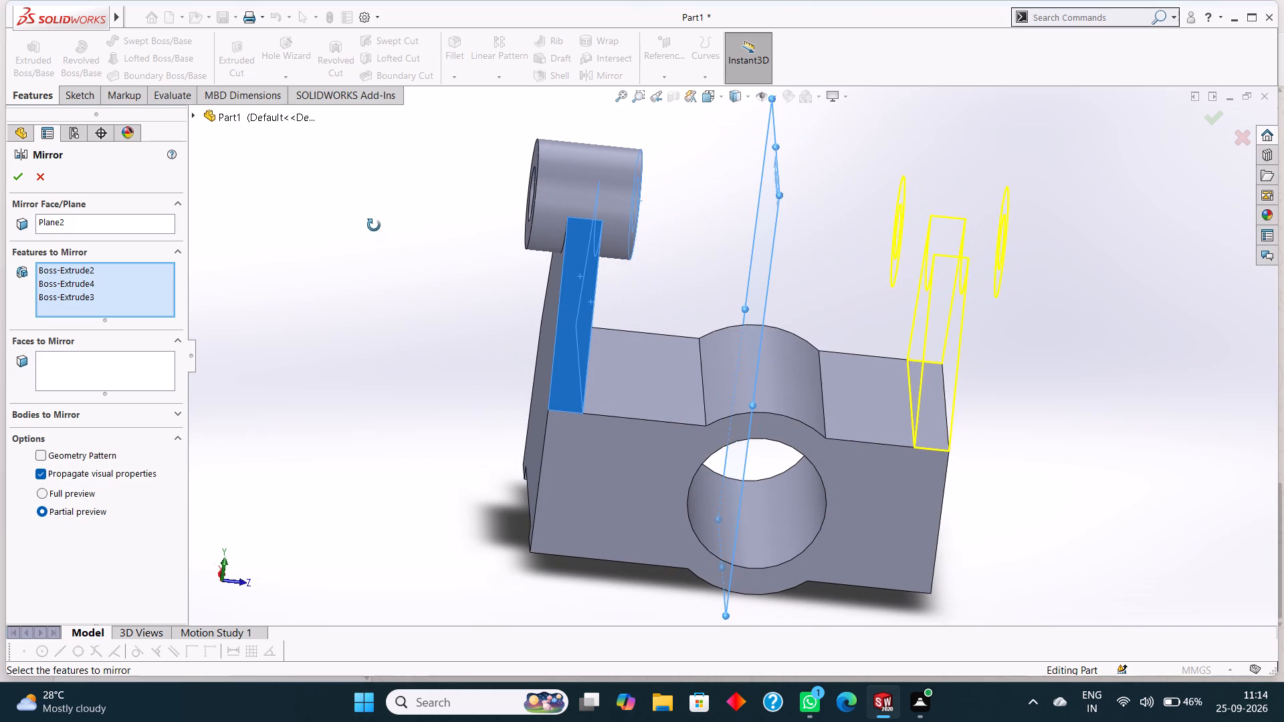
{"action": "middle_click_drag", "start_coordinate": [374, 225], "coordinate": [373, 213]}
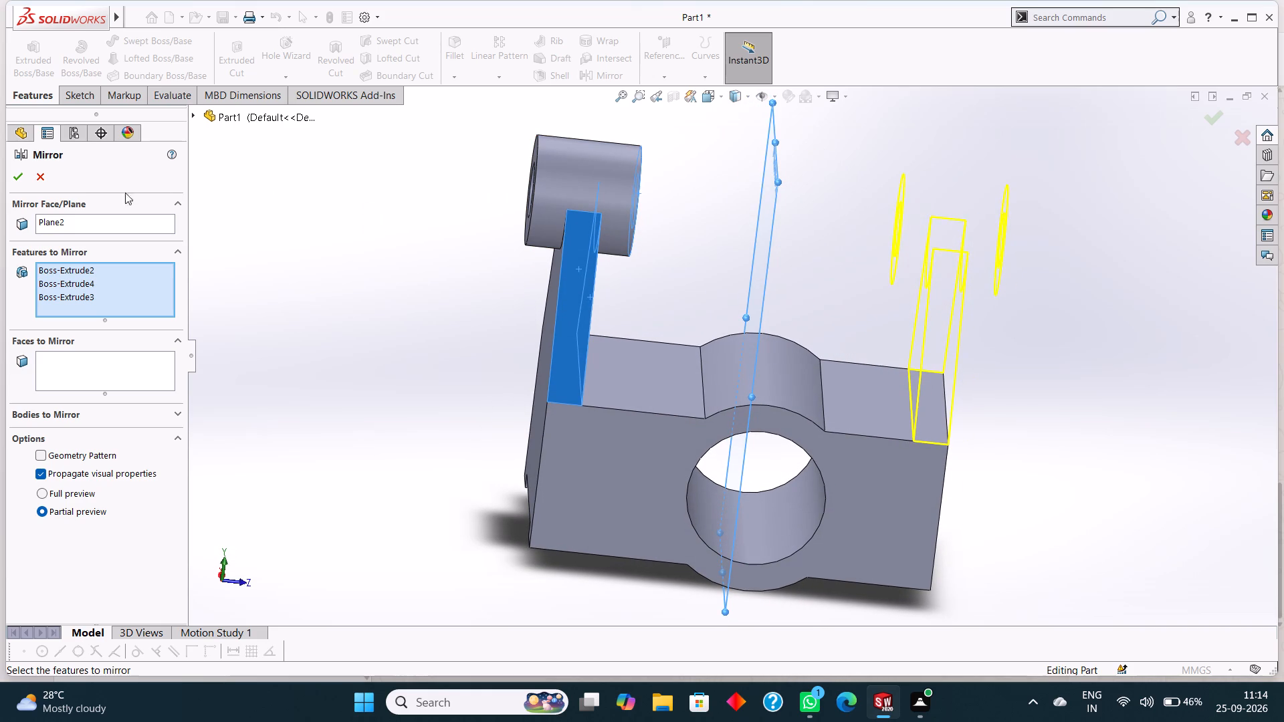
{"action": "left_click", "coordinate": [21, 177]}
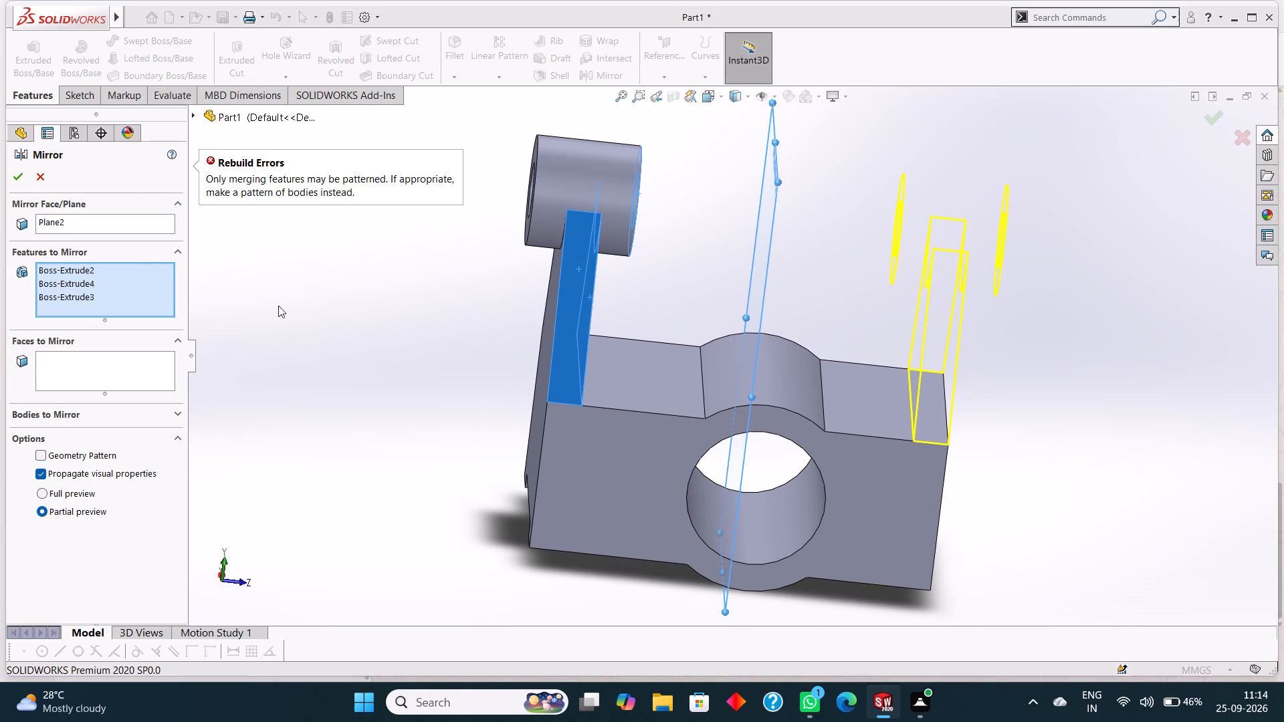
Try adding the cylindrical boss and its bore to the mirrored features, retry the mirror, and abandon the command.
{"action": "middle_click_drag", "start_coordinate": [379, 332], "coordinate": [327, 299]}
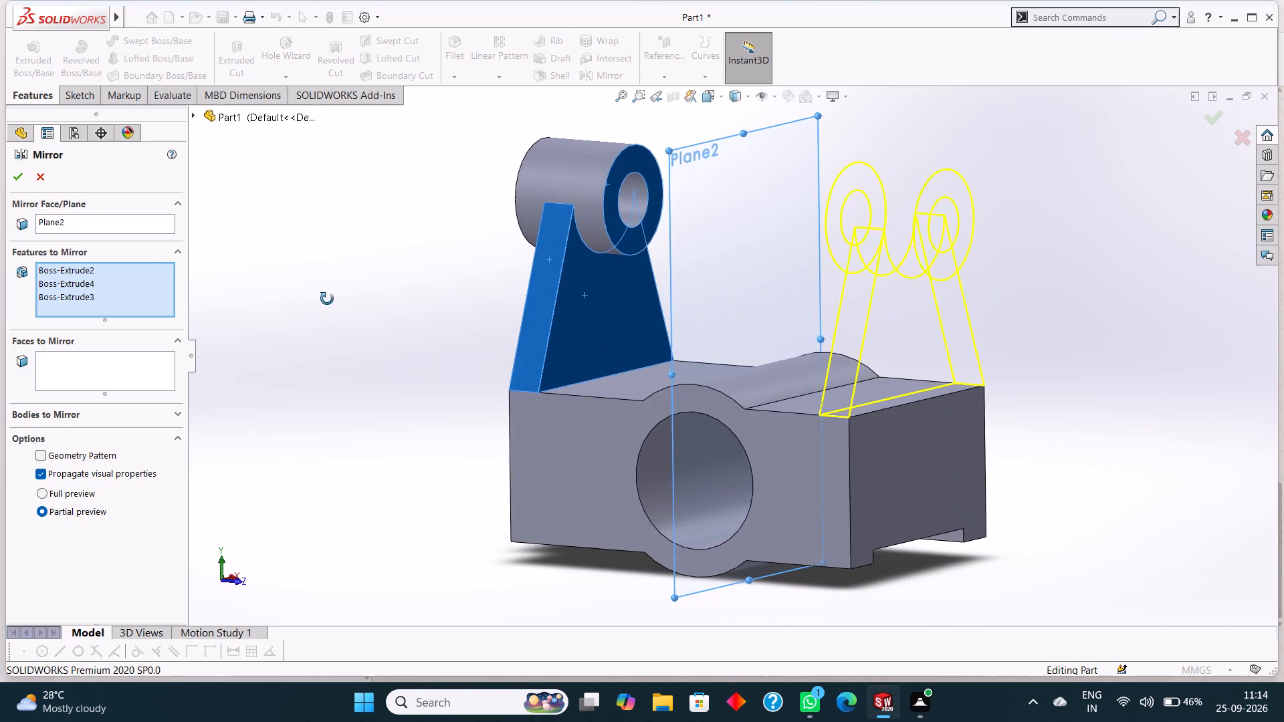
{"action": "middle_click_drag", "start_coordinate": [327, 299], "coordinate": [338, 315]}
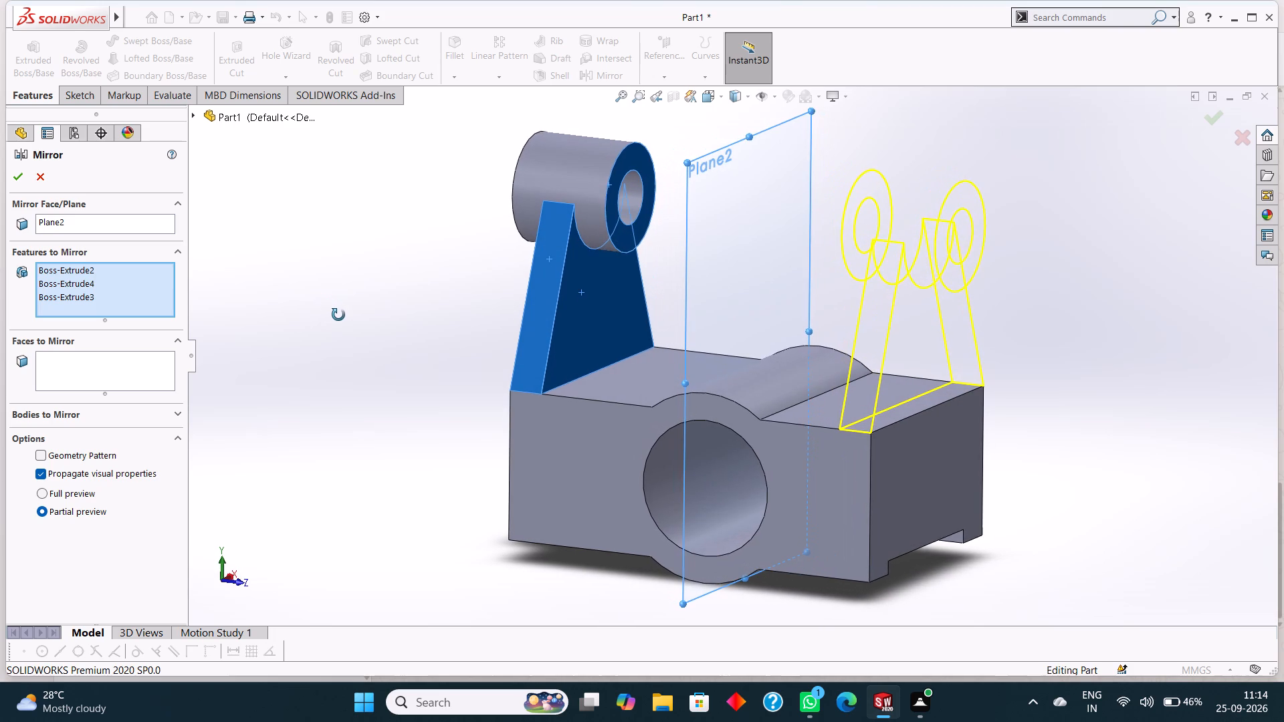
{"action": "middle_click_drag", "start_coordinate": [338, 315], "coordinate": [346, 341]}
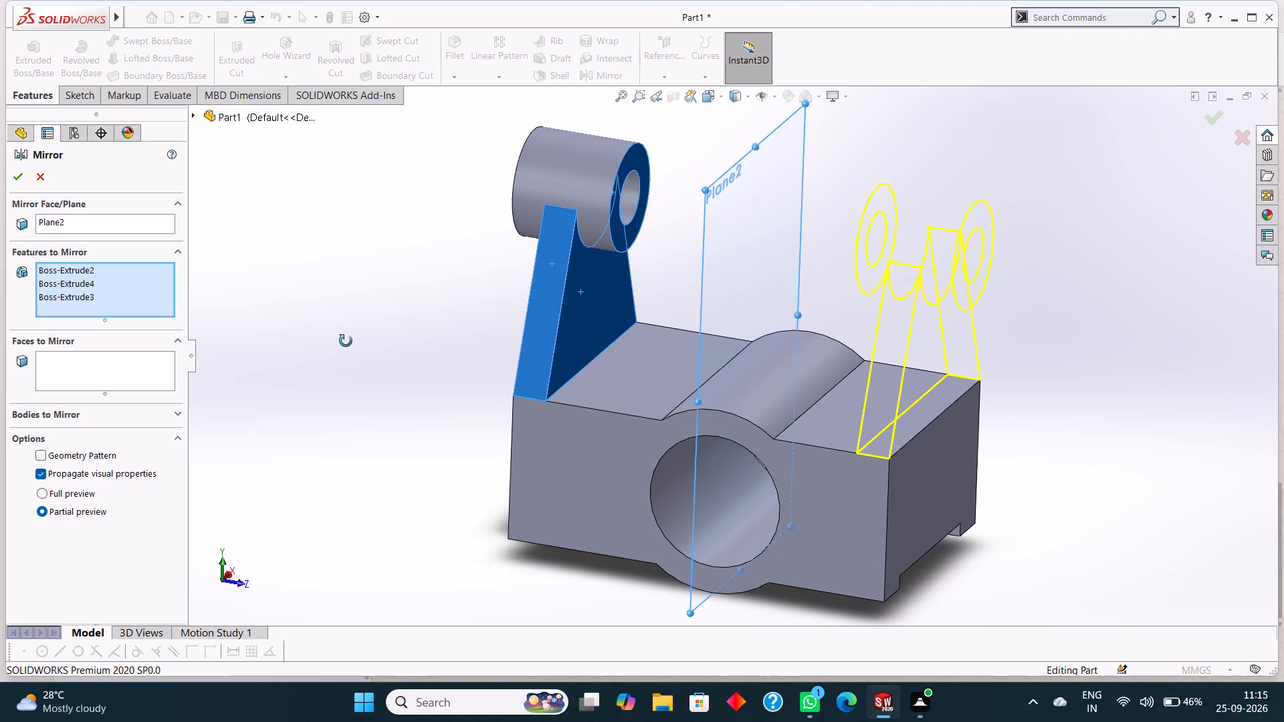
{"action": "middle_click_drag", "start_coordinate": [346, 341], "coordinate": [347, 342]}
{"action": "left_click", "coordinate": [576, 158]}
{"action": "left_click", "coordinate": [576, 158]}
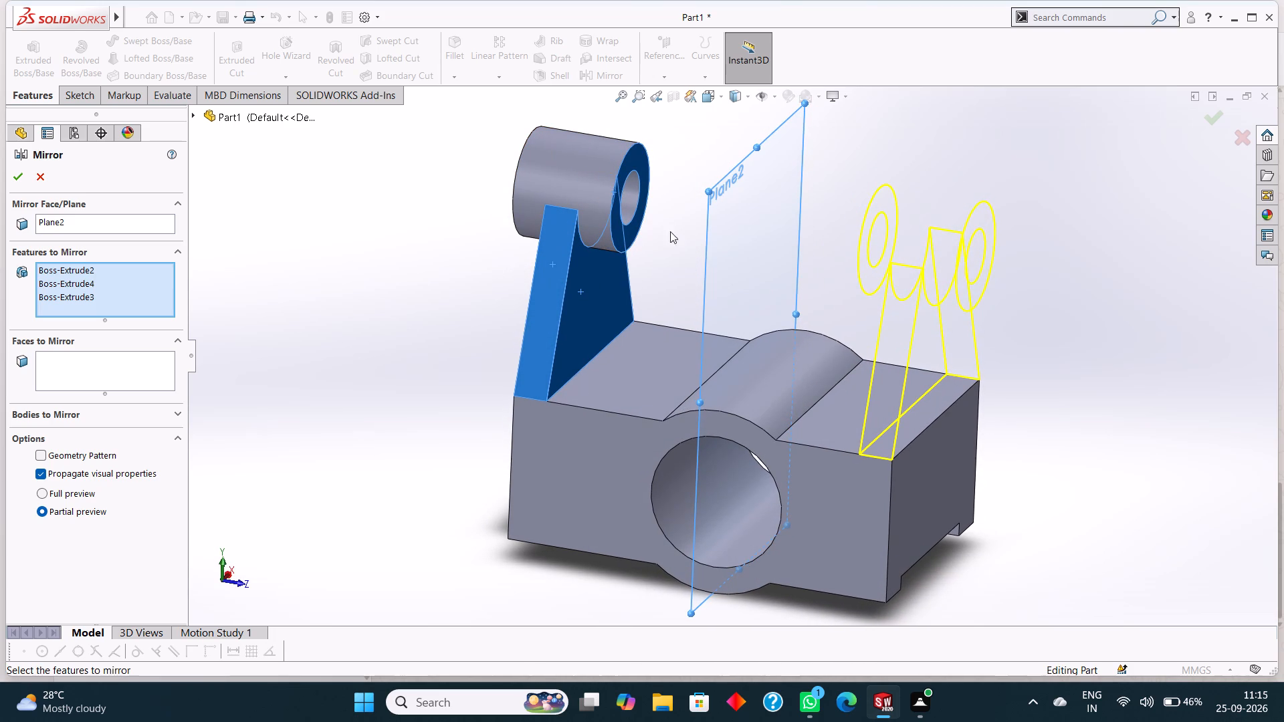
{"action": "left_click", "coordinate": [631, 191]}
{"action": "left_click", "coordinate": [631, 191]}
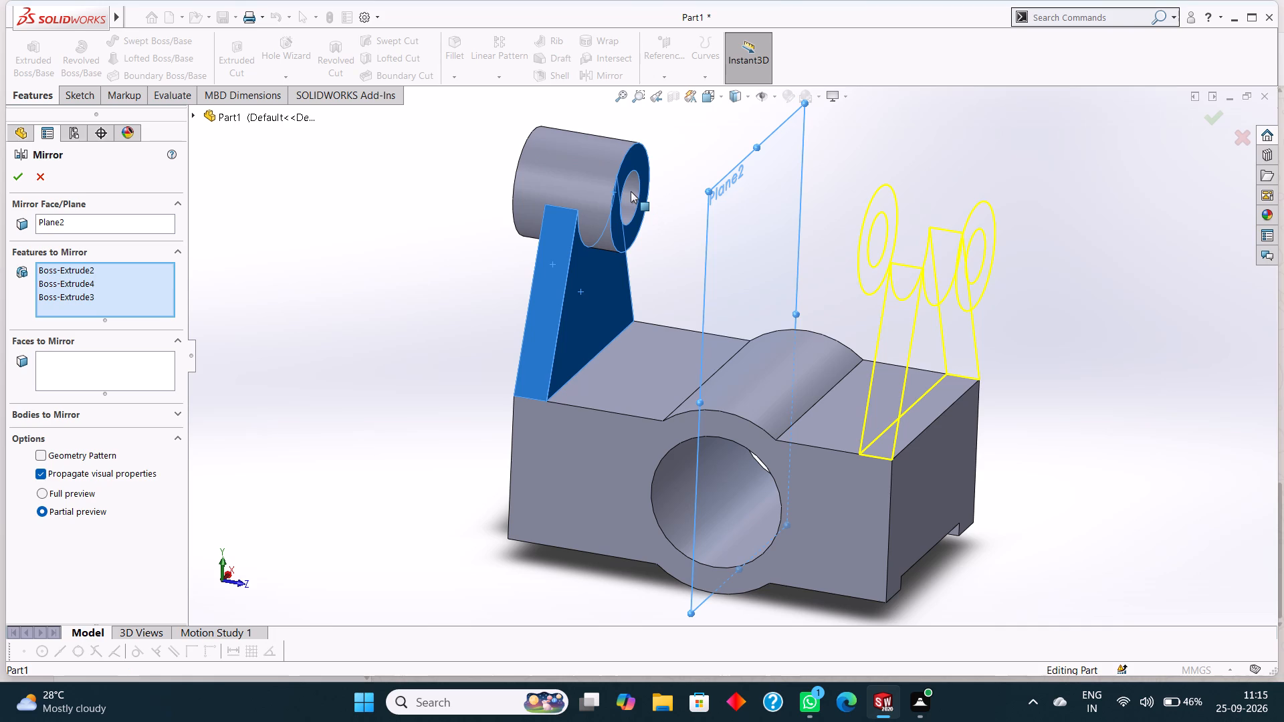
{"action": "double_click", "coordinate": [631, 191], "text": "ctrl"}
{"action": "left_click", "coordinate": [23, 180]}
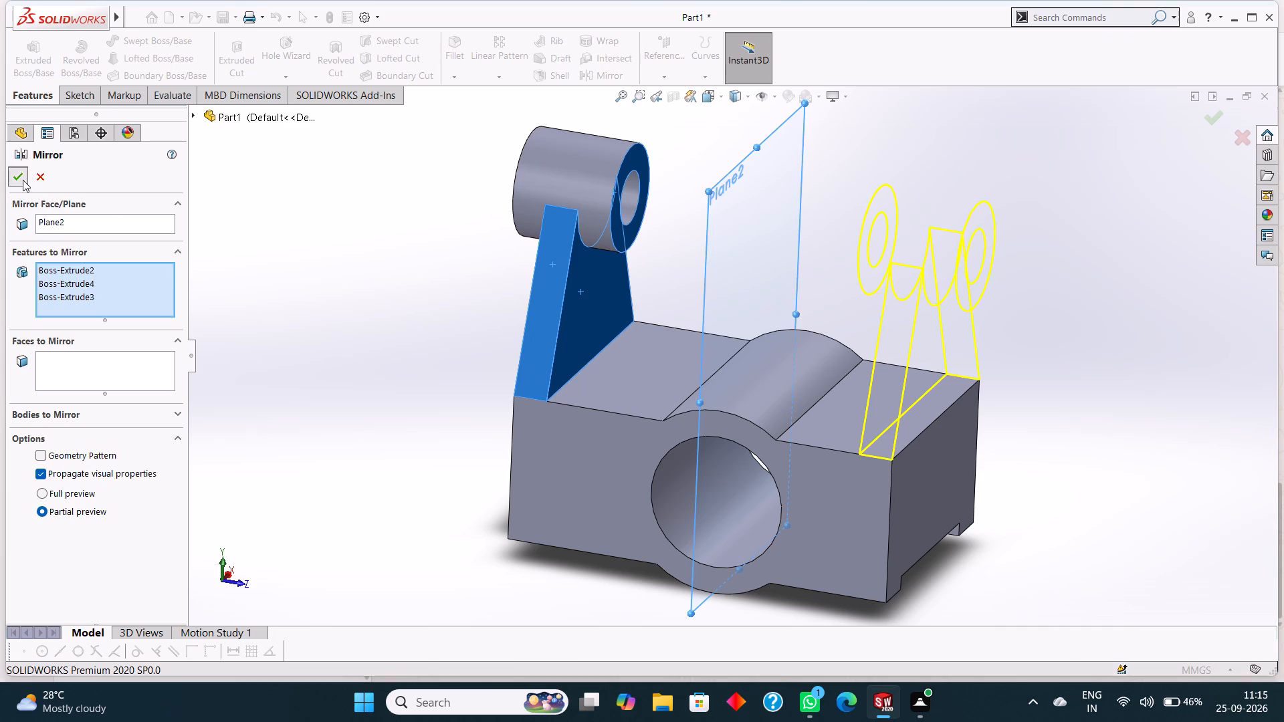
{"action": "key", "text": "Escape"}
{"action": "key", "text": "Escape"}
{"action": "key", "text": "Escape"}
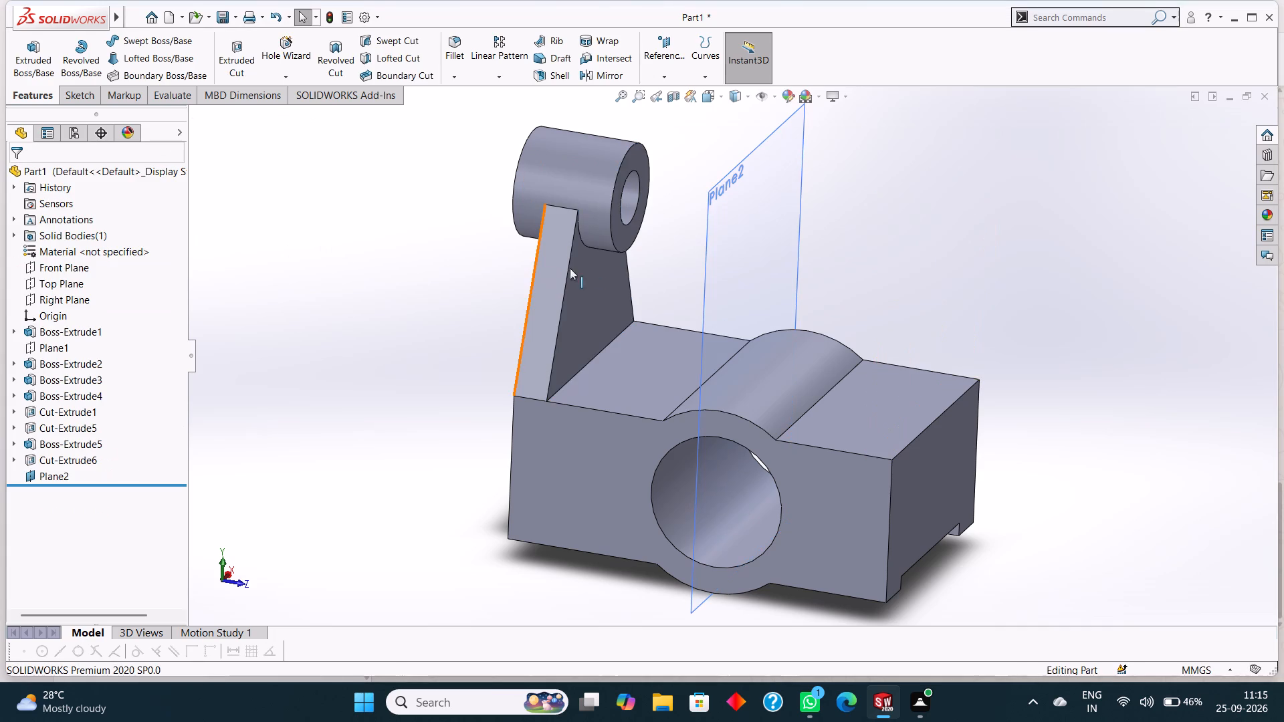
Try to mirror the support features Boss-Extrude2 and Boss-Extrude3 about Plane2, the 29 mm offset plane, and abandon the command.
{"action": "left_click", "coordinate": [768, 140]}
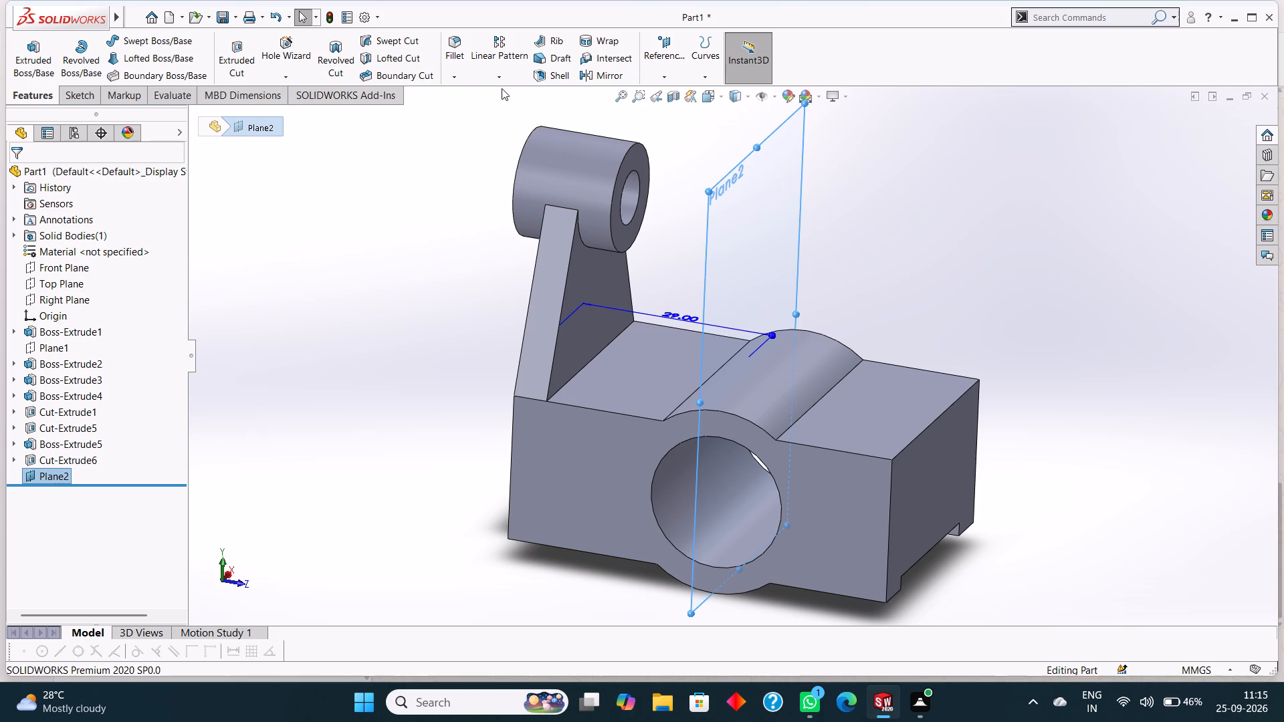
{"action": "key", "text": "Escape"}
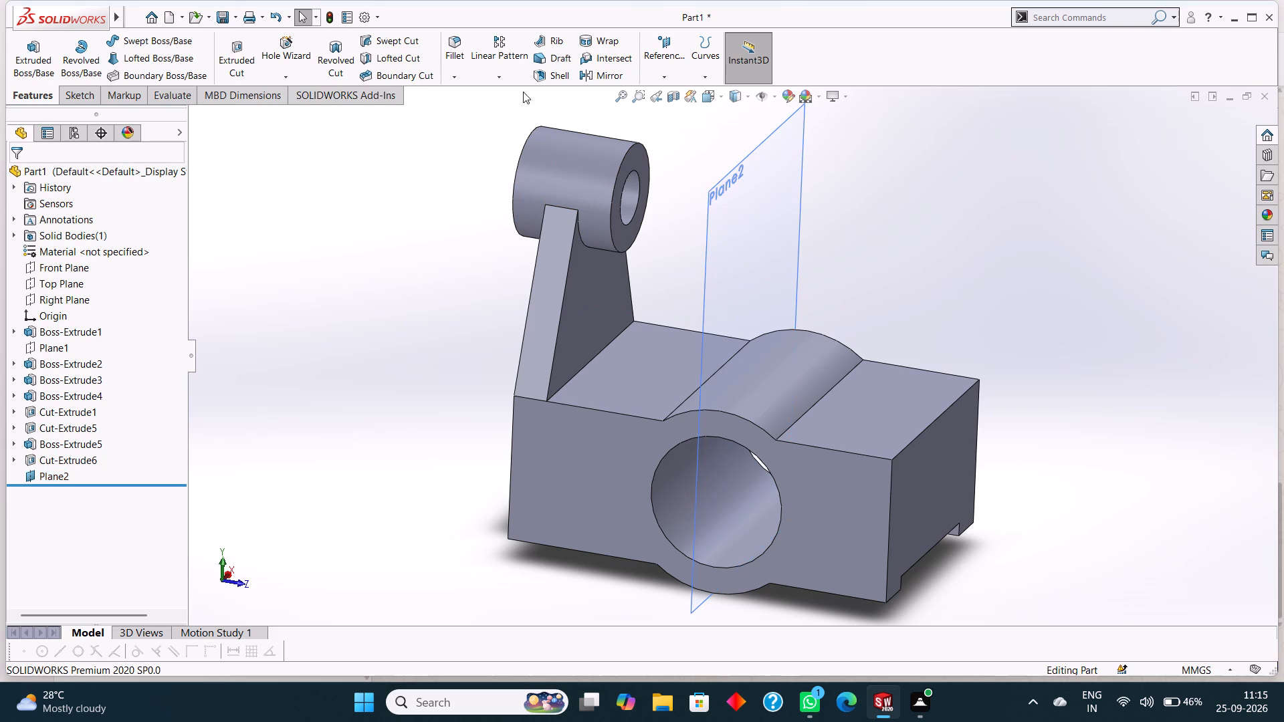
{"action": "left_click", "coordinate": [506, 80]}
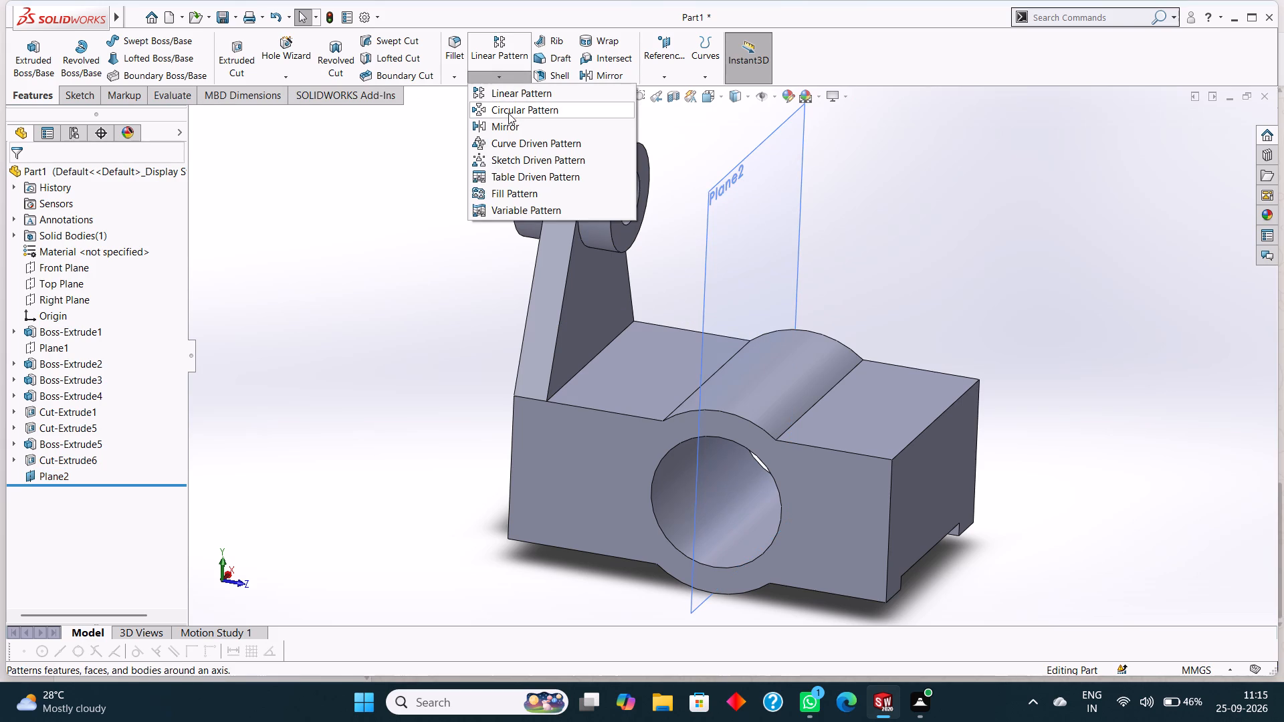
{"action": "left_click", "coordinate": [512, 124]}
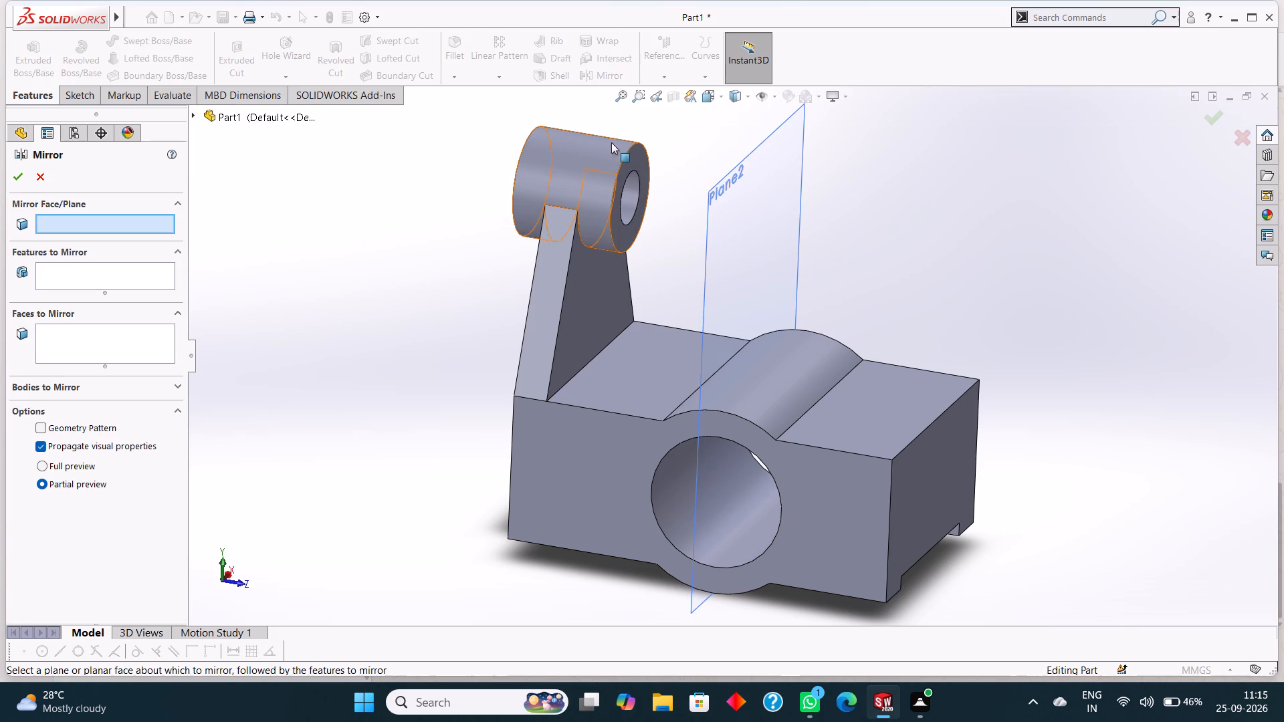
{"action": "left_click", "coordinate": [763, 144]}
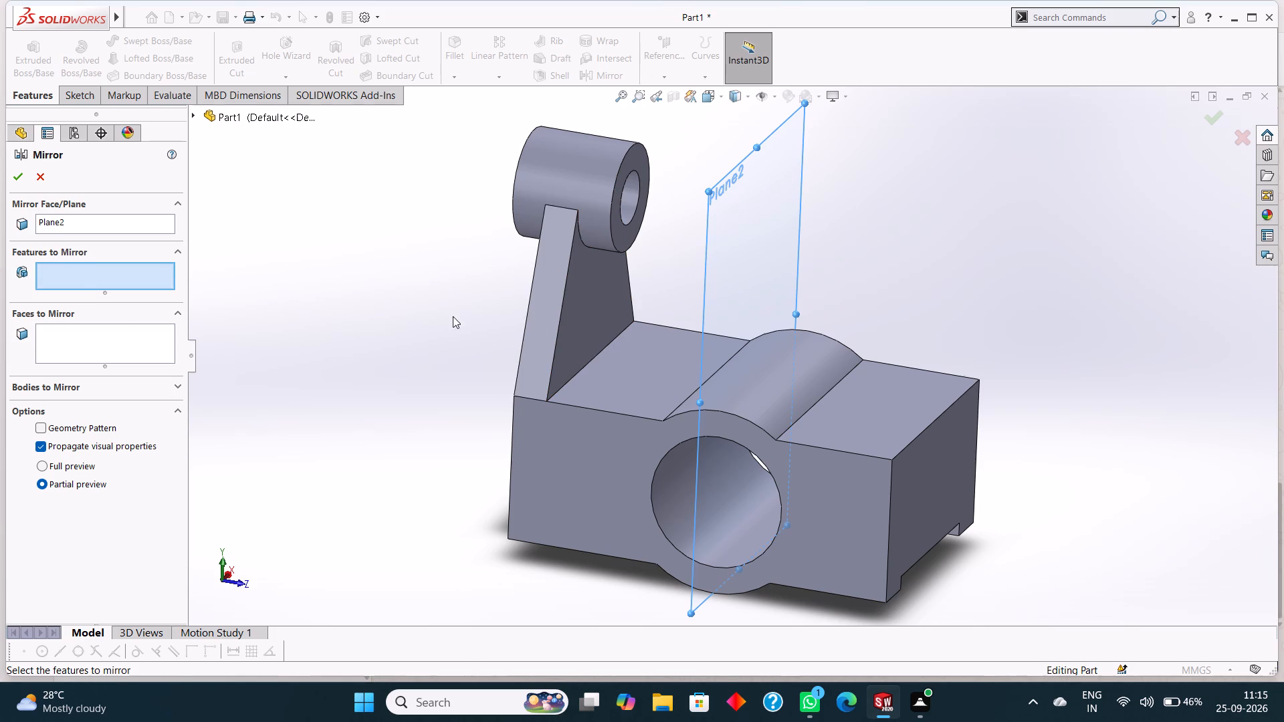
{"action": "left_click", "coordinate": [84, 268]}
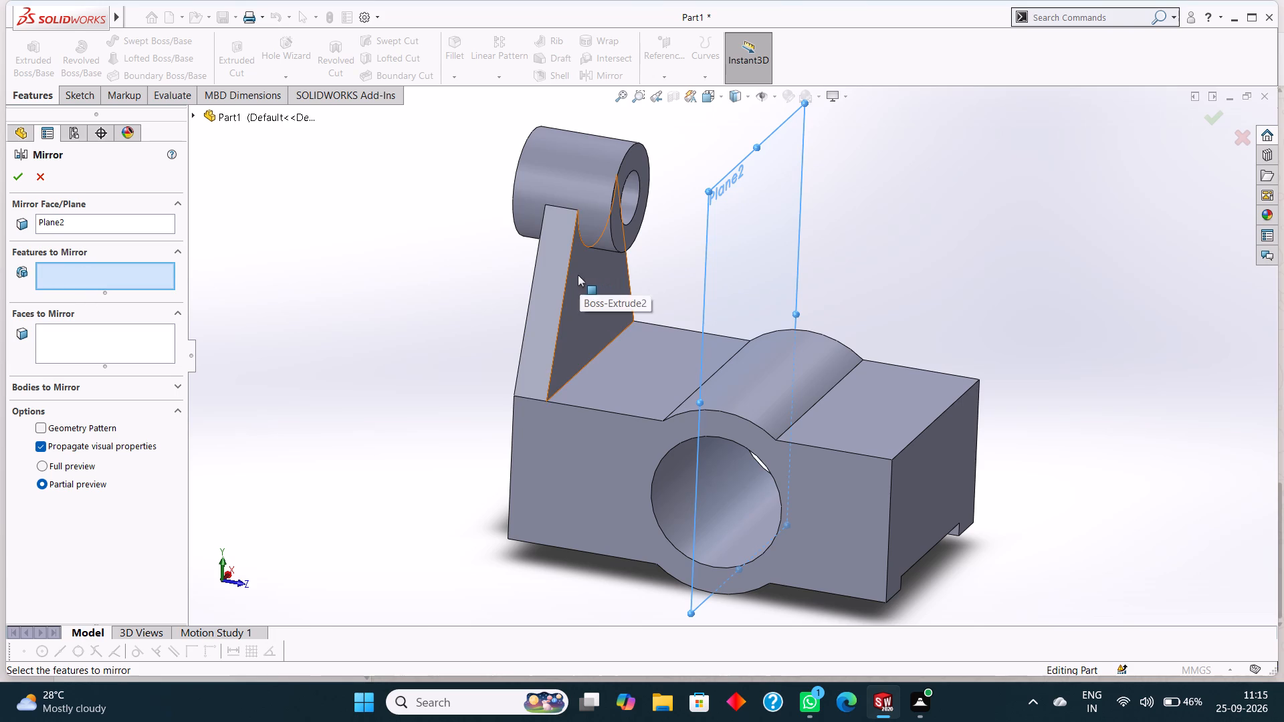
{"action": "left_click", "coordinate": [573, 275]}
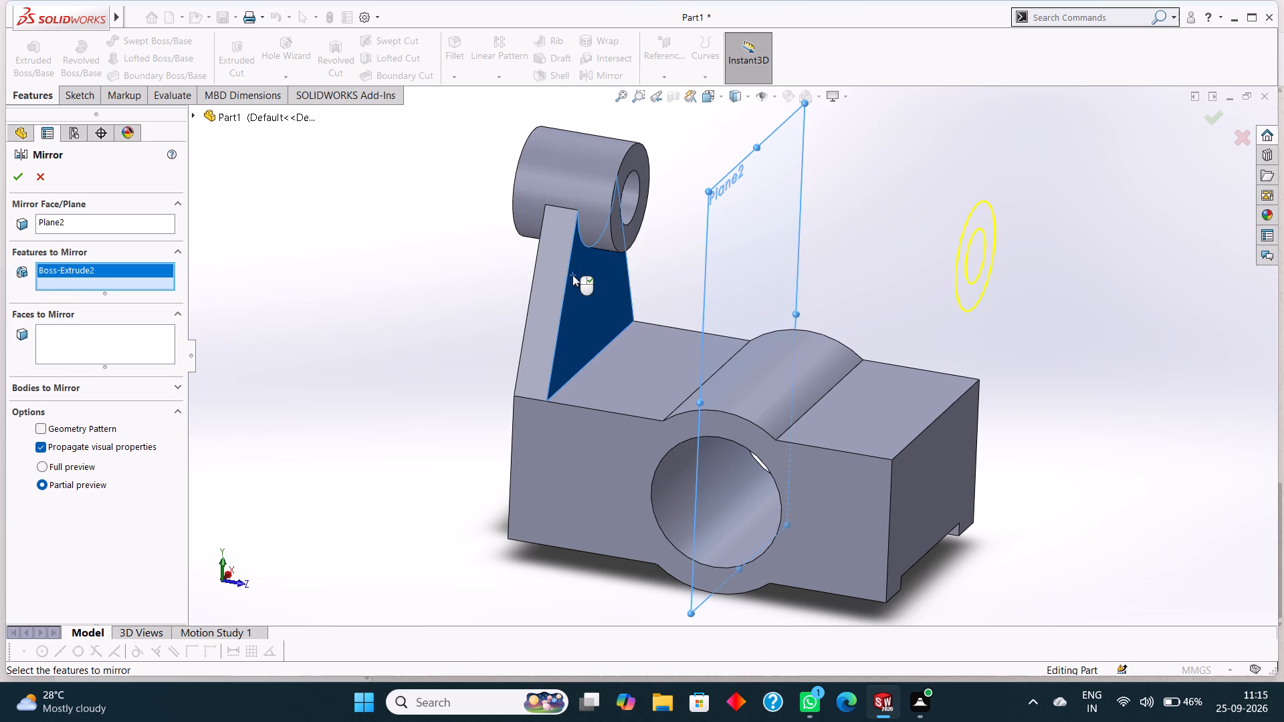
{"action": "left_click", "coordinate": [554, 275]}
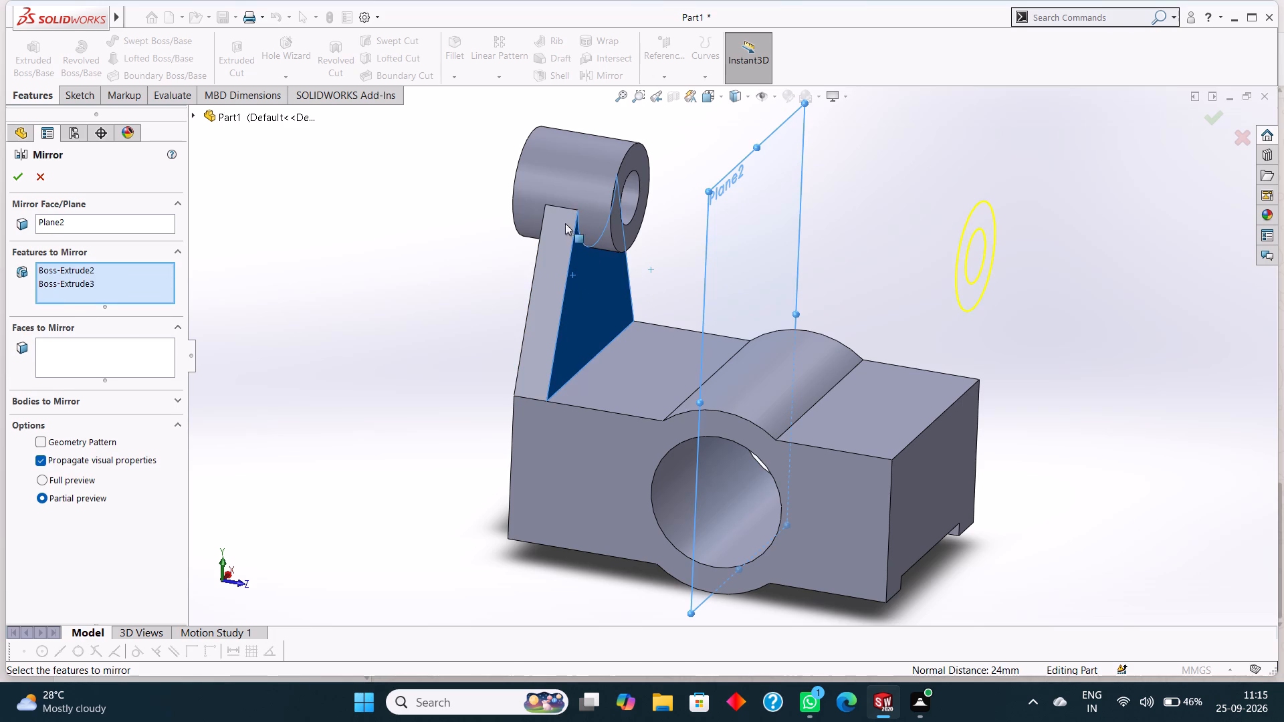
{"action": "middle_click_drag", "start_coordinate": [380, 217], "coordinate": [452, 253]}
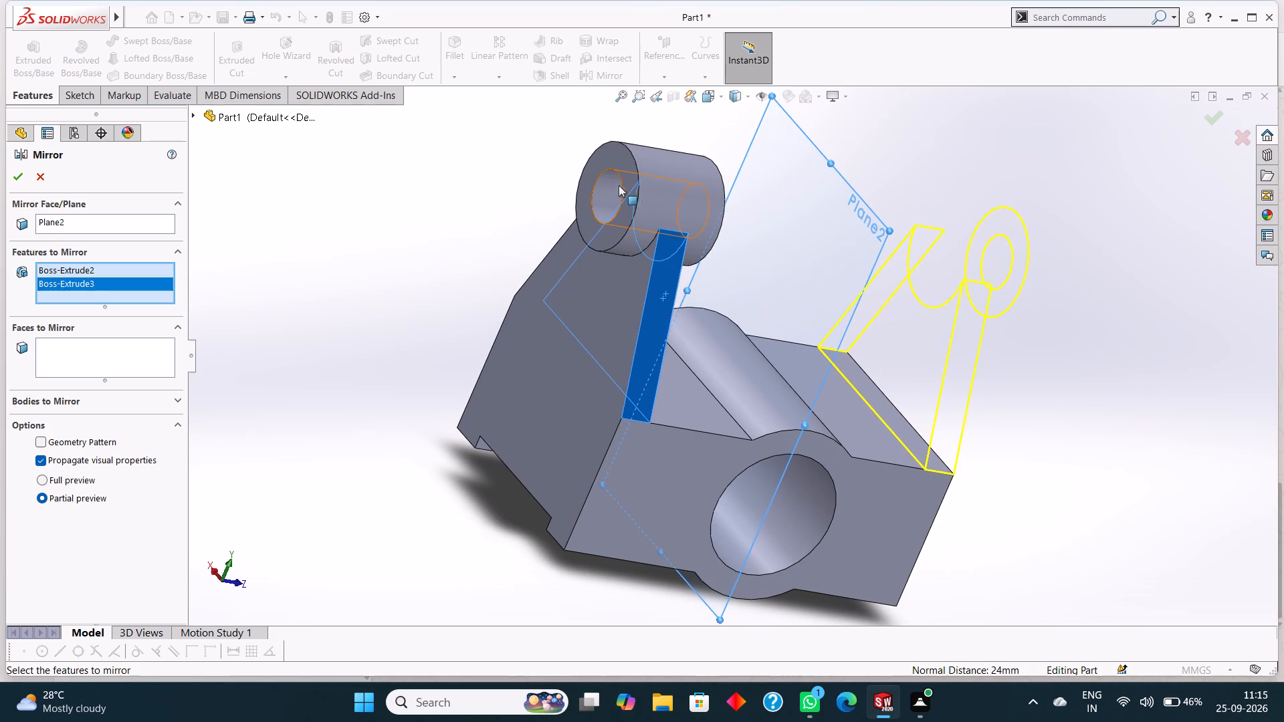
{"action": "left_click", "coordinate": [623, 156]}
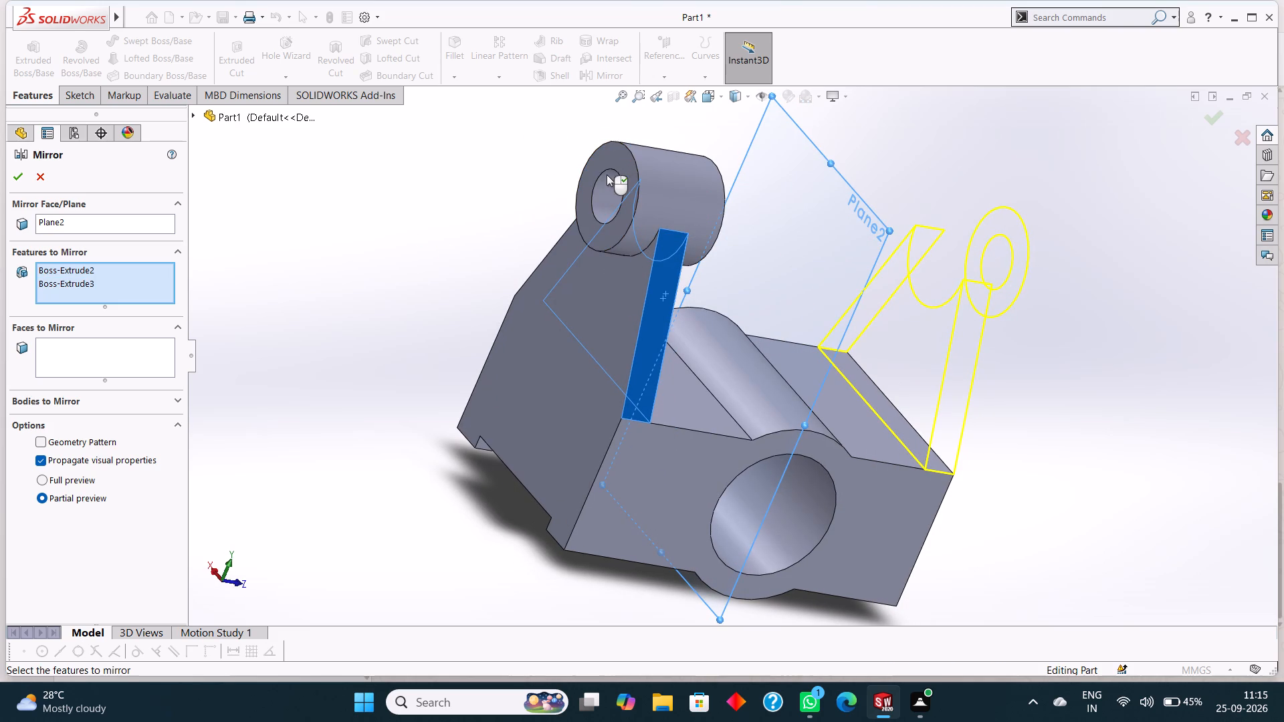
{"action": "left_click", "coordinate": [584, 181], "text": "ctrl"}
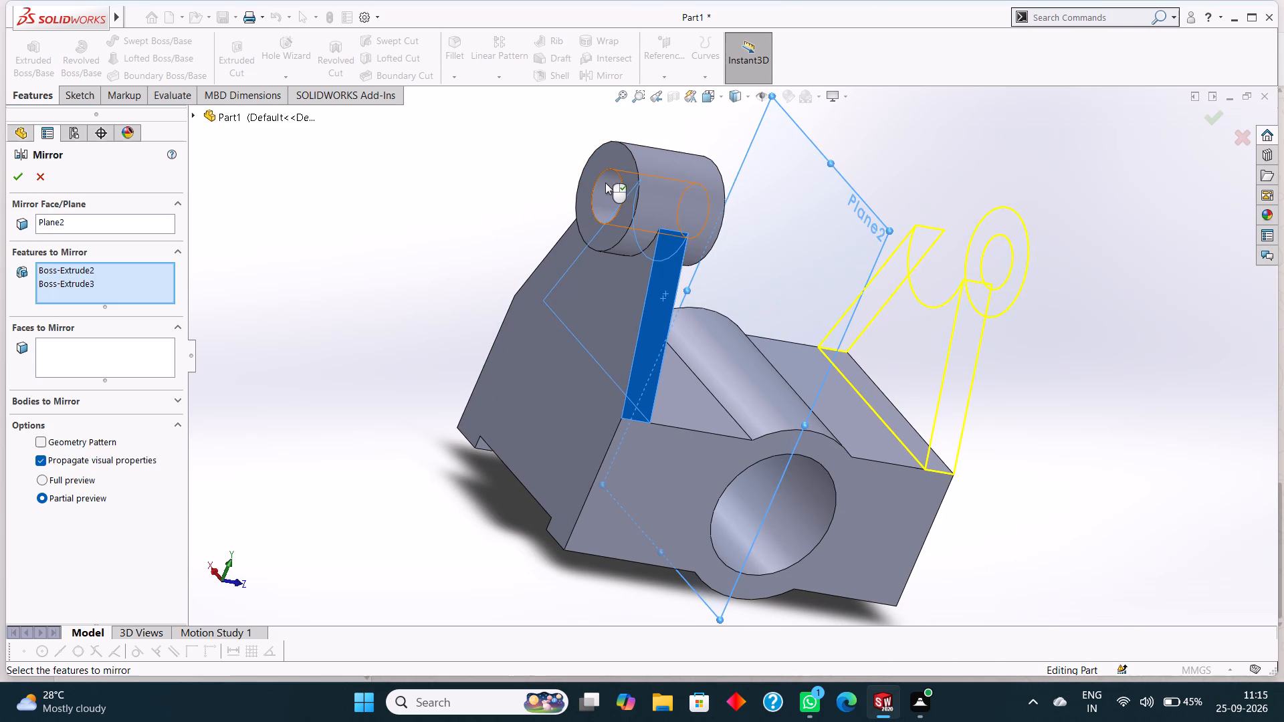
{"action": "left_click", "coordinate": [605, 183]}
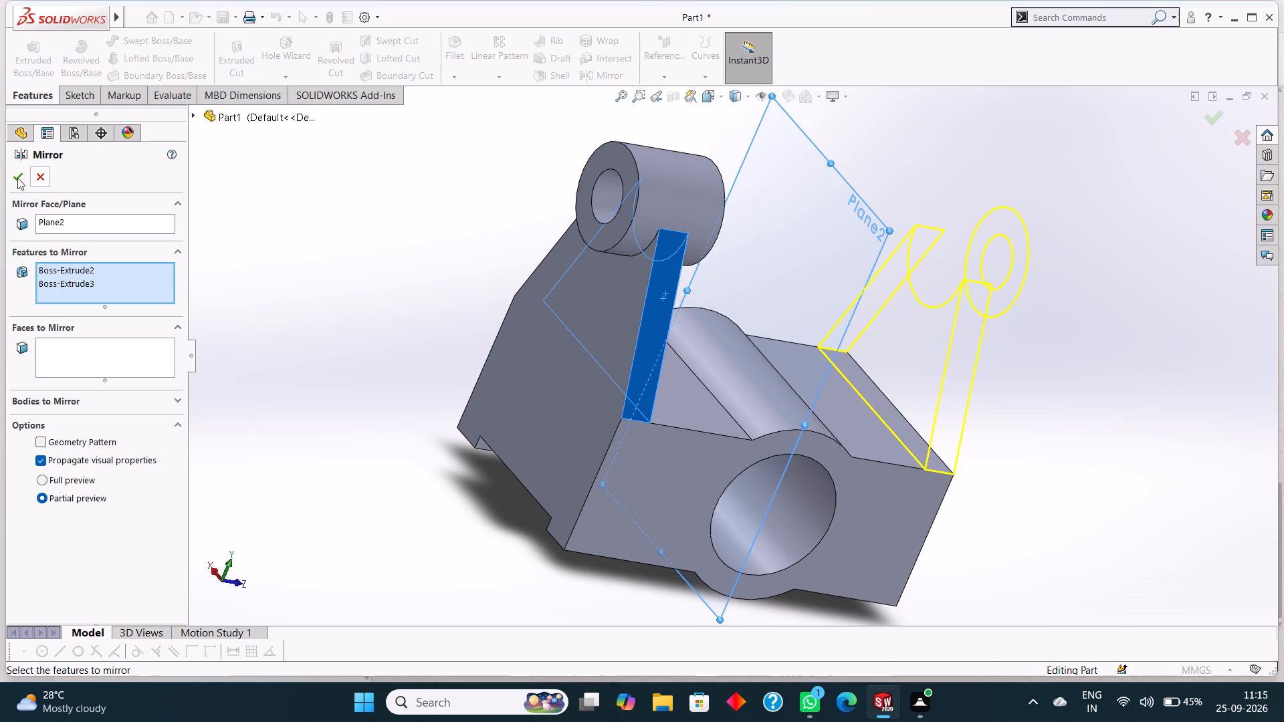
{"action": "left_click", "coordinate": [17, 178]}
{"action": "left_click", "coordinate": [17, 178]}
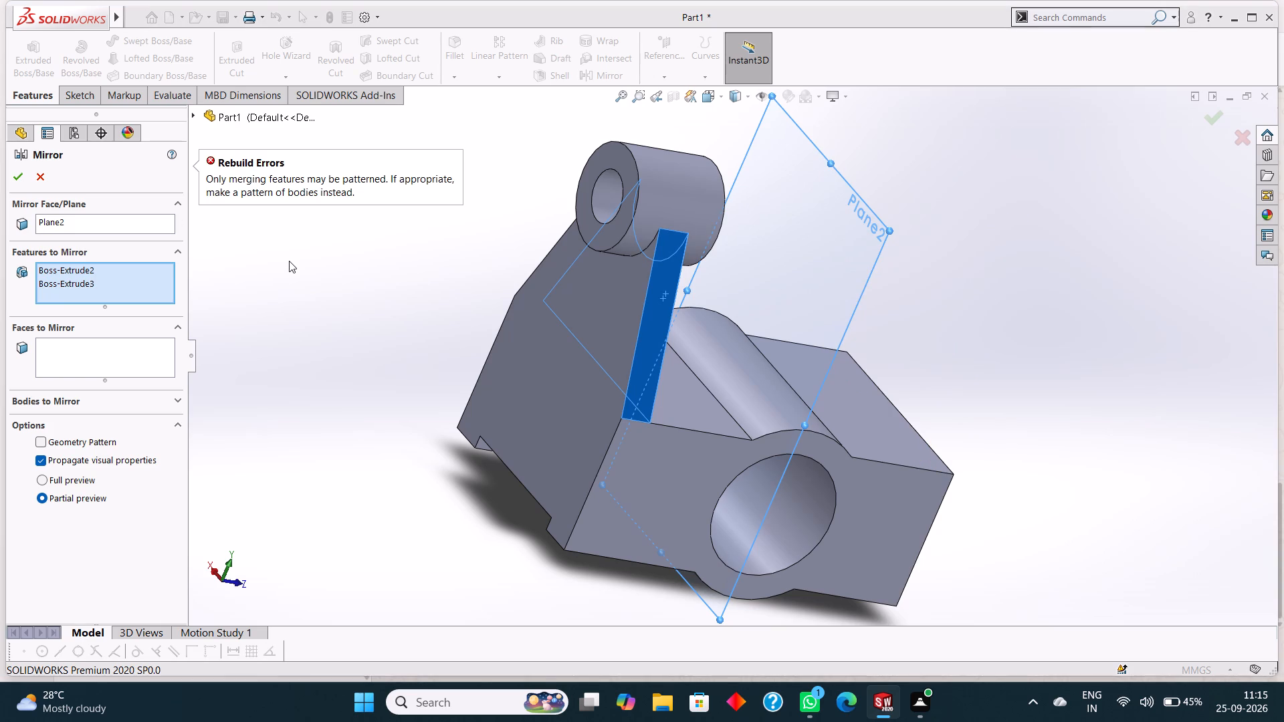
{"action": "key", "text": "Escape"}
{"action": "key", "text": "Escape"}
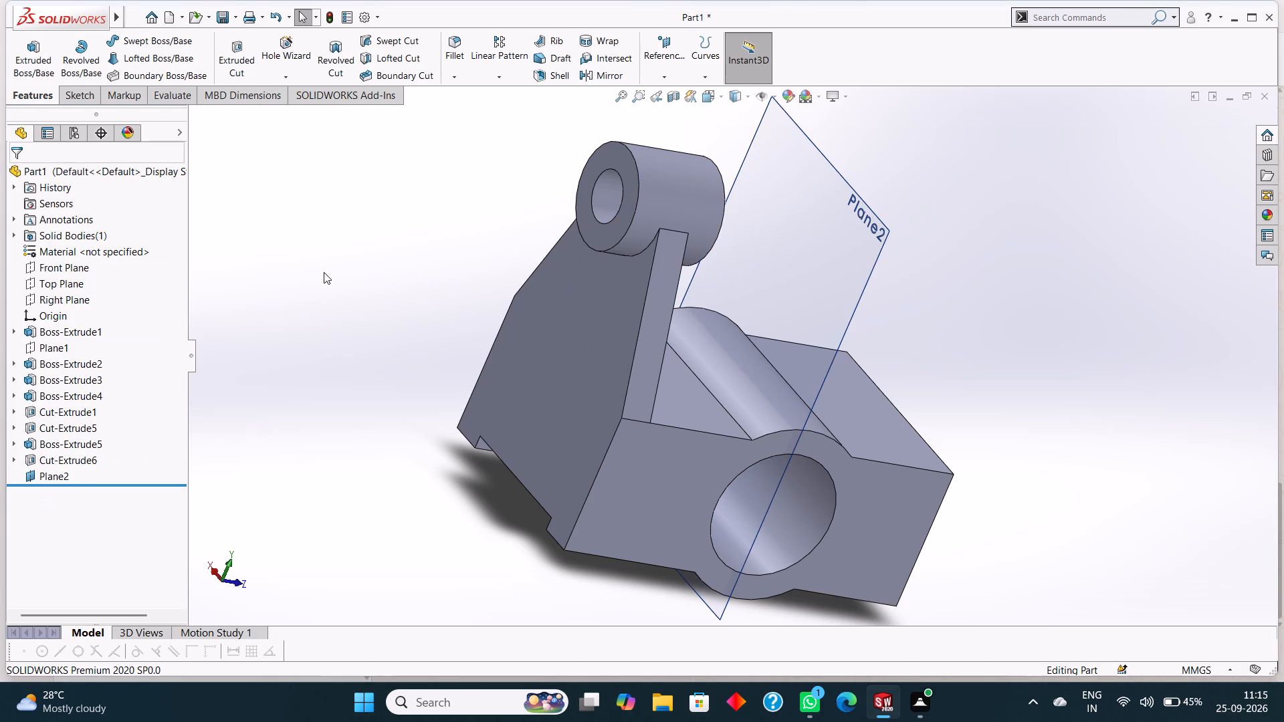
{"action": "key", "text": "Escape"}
Hide the offset reference plane, Plane2, that passes through the middle of the block.
{"action": "middle_click_drag", "start_coordinate": [976, 354], "coordinate": [891, 327]}
{"action": "scroll", "coordinate": [891, 327], "scroll_direction": "up", "scroll_amount": 1}
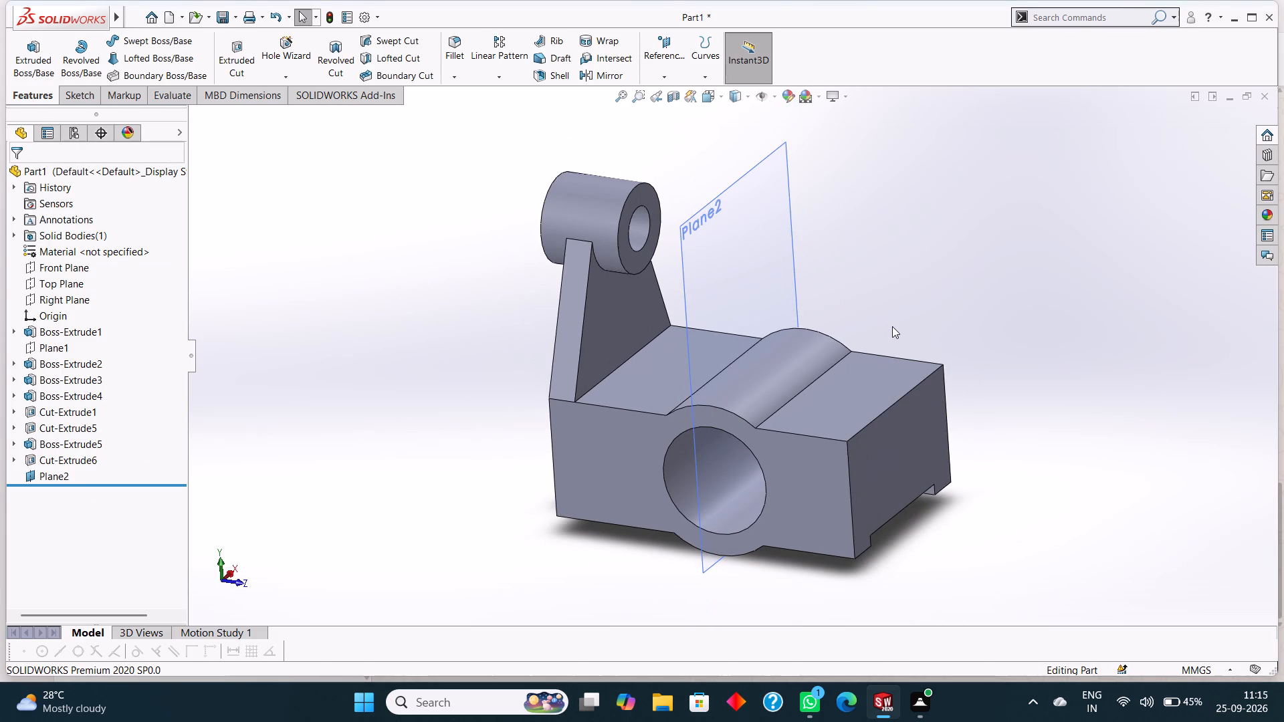
{"action": "scroll", "coordinate": [892, 326], "scroll_direction": "up", "scroll_amount": 1}
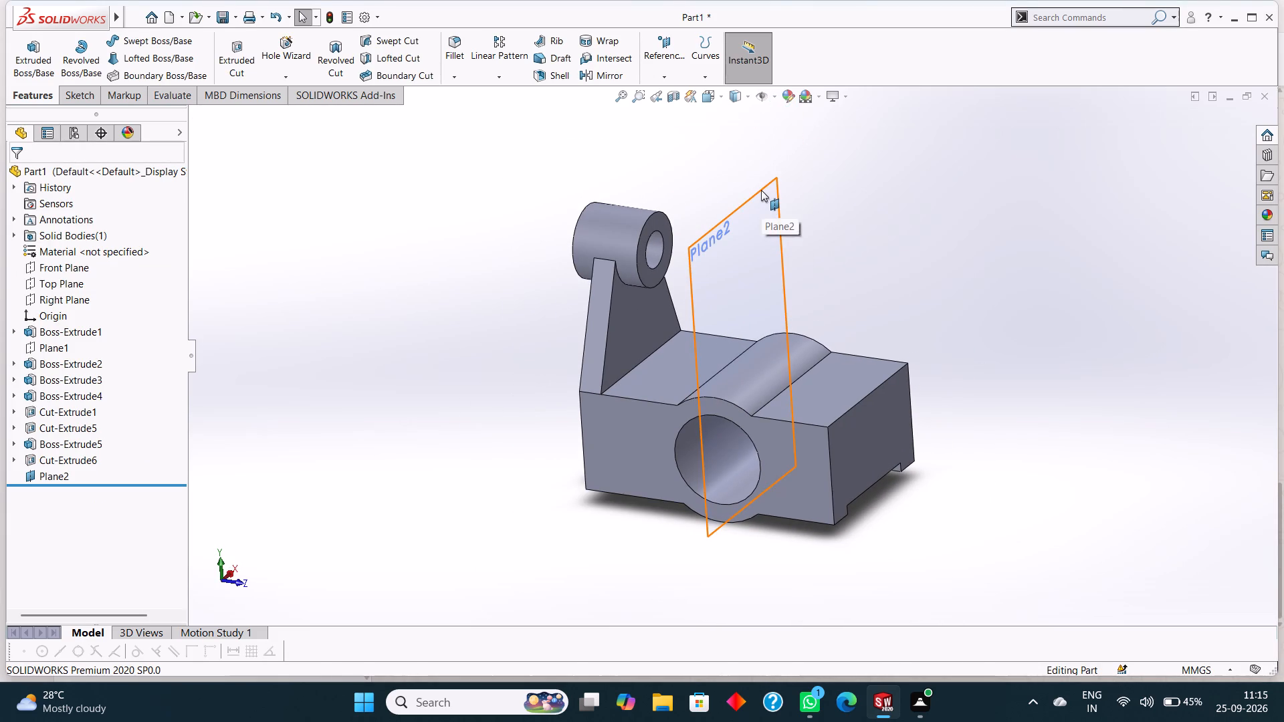
{"action": "right_click", "coordinate": [761, 190]}
{"action": "left_click", "coordinate": [812, 168]}
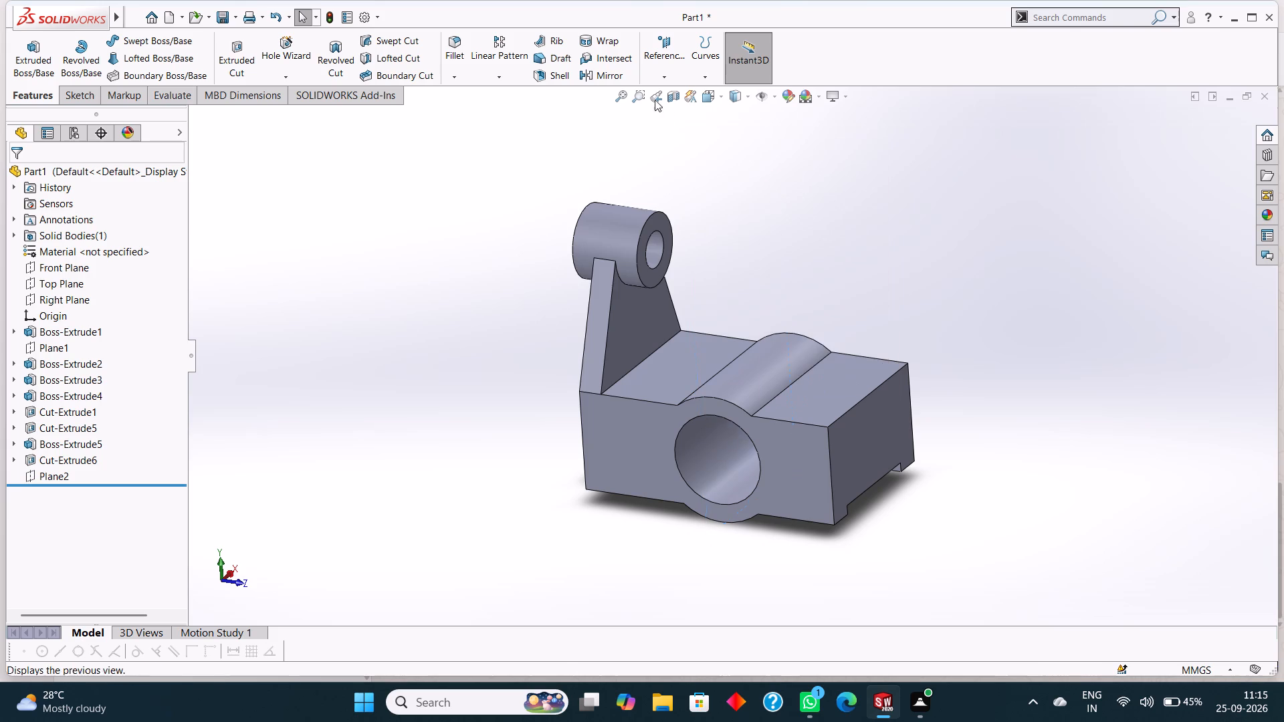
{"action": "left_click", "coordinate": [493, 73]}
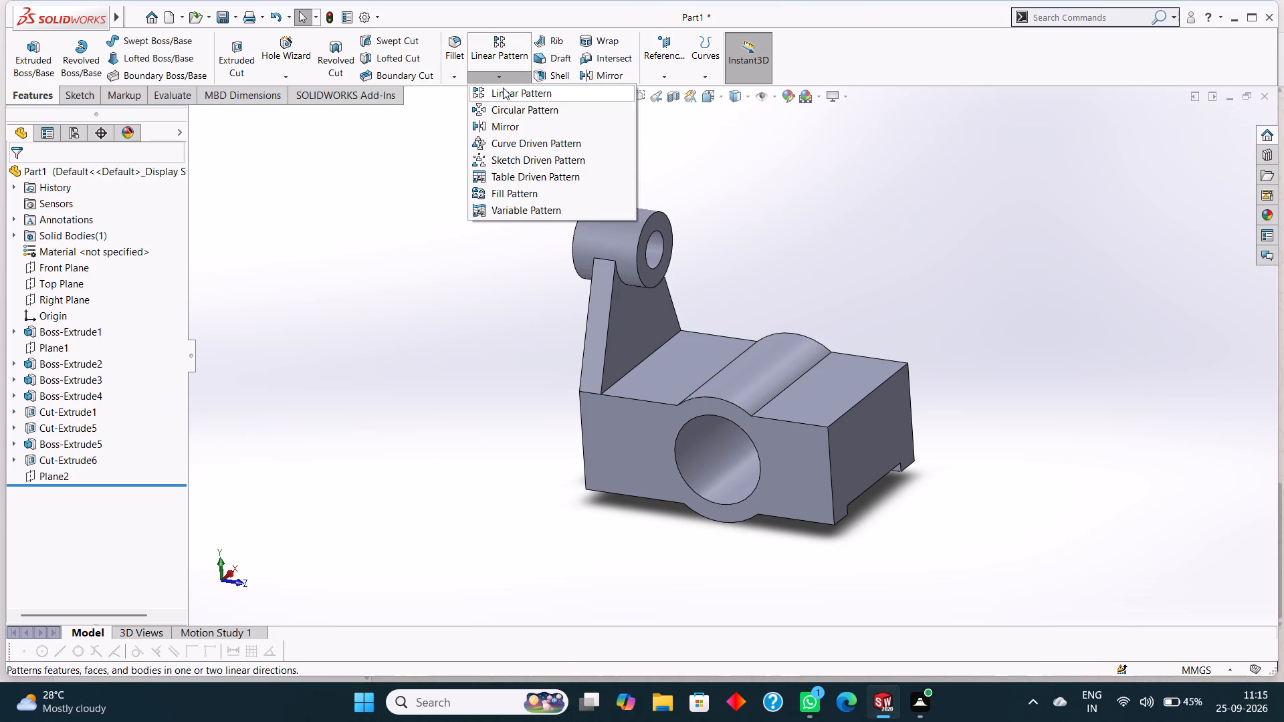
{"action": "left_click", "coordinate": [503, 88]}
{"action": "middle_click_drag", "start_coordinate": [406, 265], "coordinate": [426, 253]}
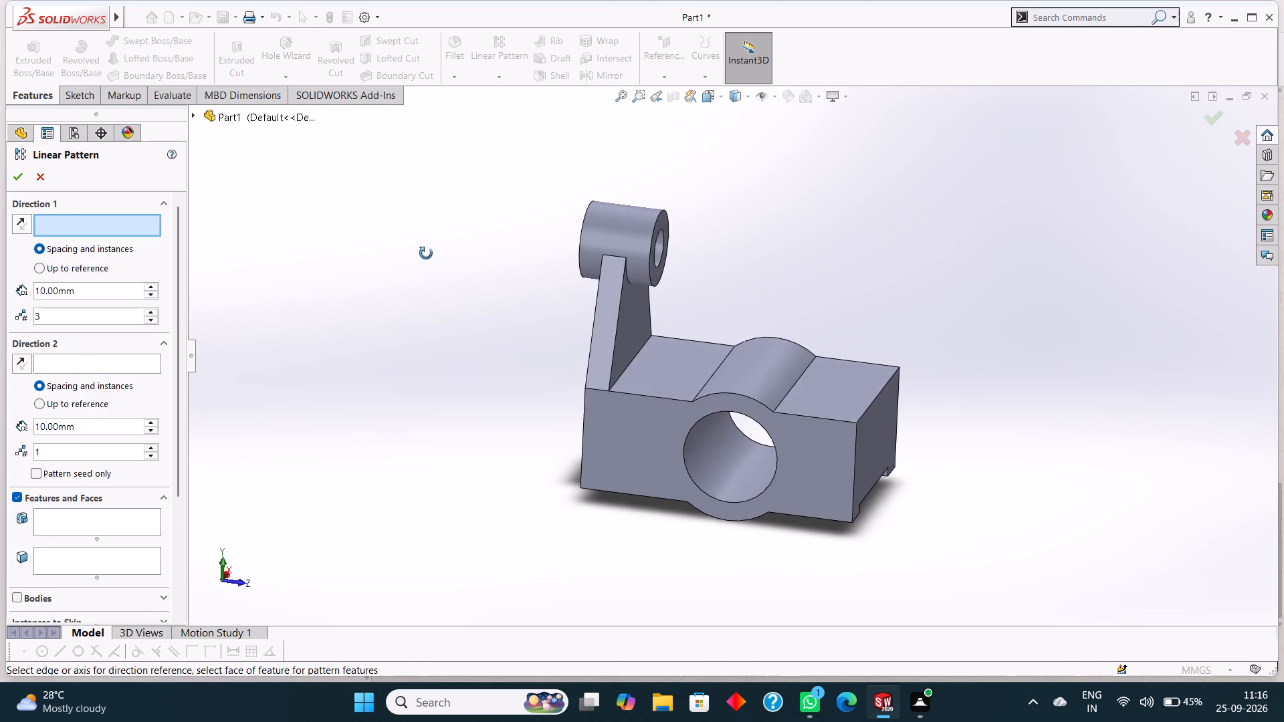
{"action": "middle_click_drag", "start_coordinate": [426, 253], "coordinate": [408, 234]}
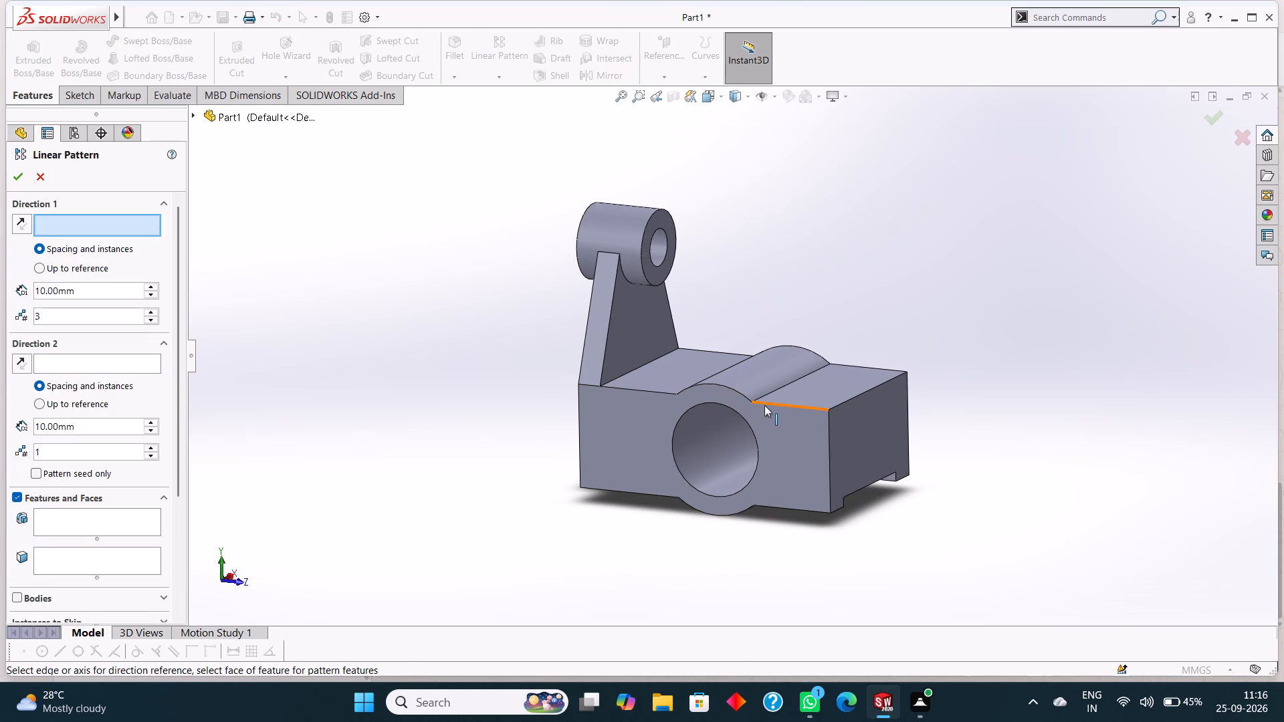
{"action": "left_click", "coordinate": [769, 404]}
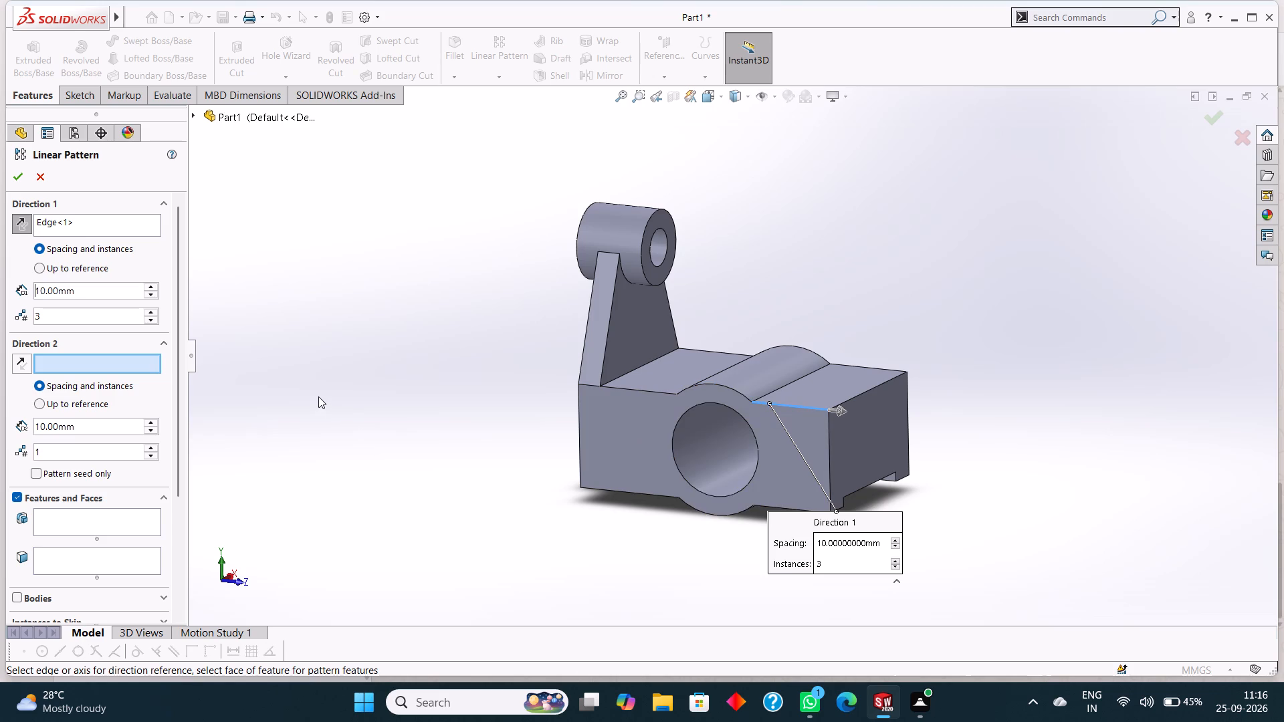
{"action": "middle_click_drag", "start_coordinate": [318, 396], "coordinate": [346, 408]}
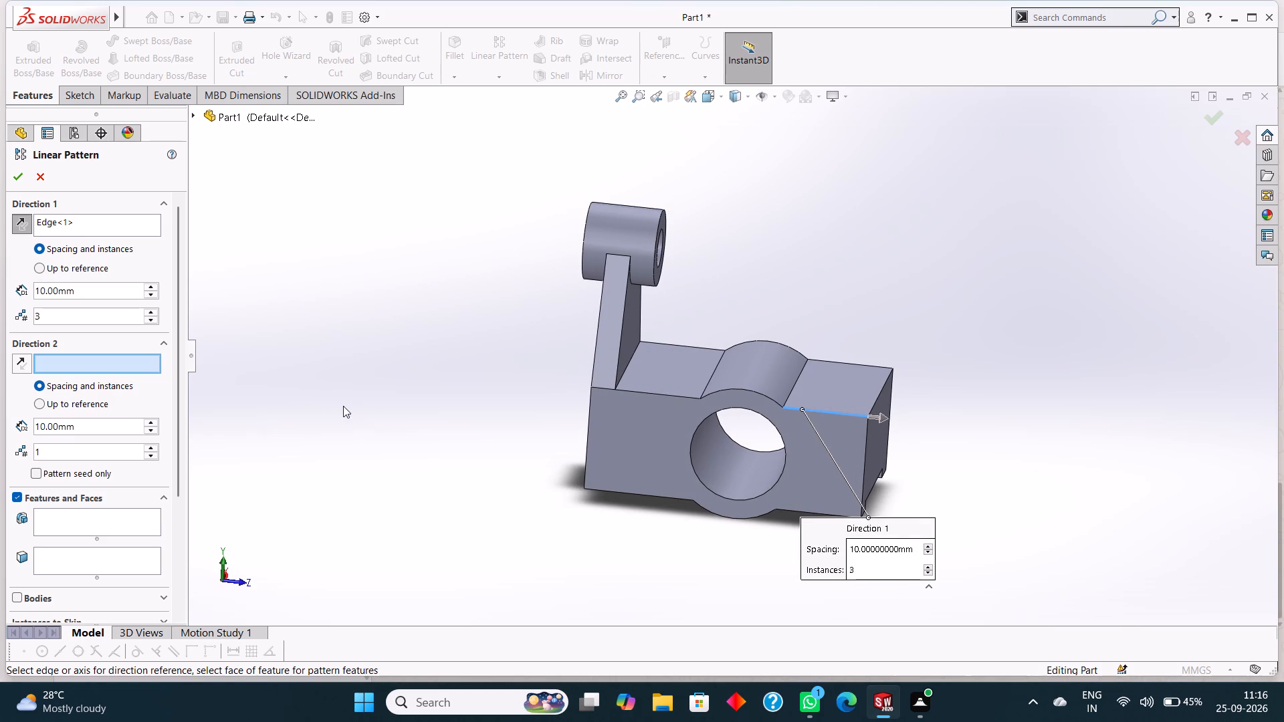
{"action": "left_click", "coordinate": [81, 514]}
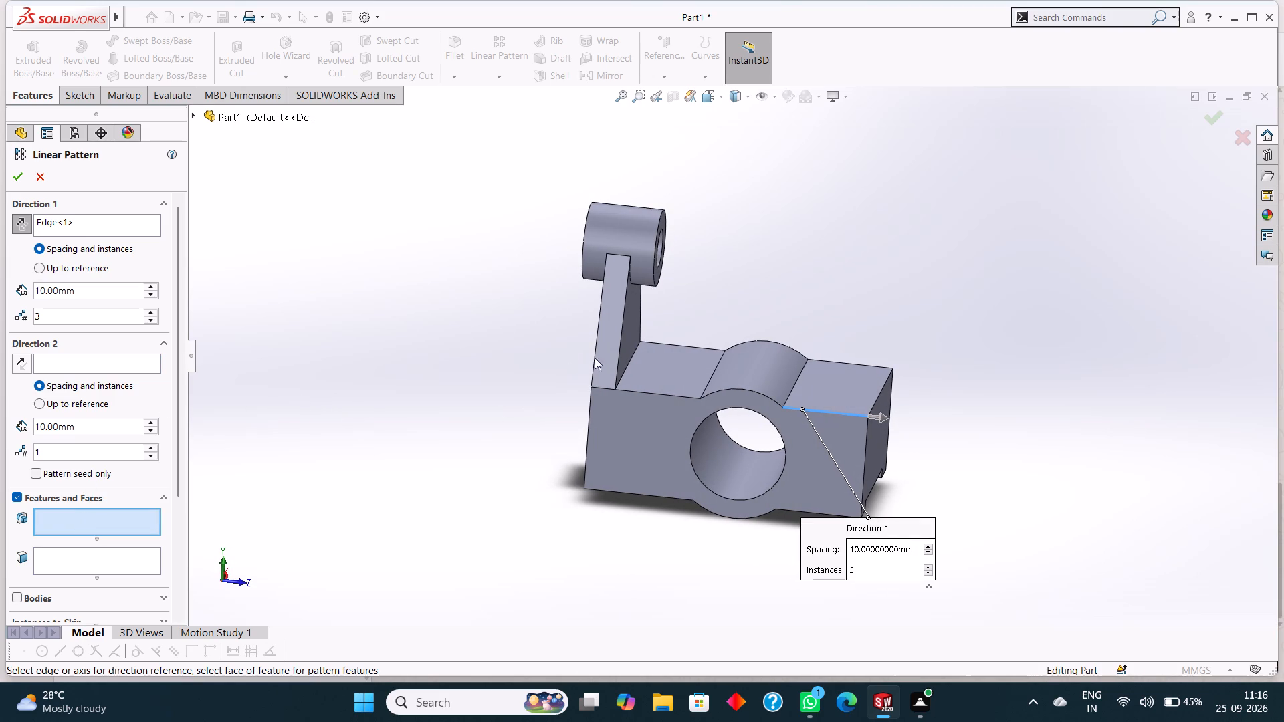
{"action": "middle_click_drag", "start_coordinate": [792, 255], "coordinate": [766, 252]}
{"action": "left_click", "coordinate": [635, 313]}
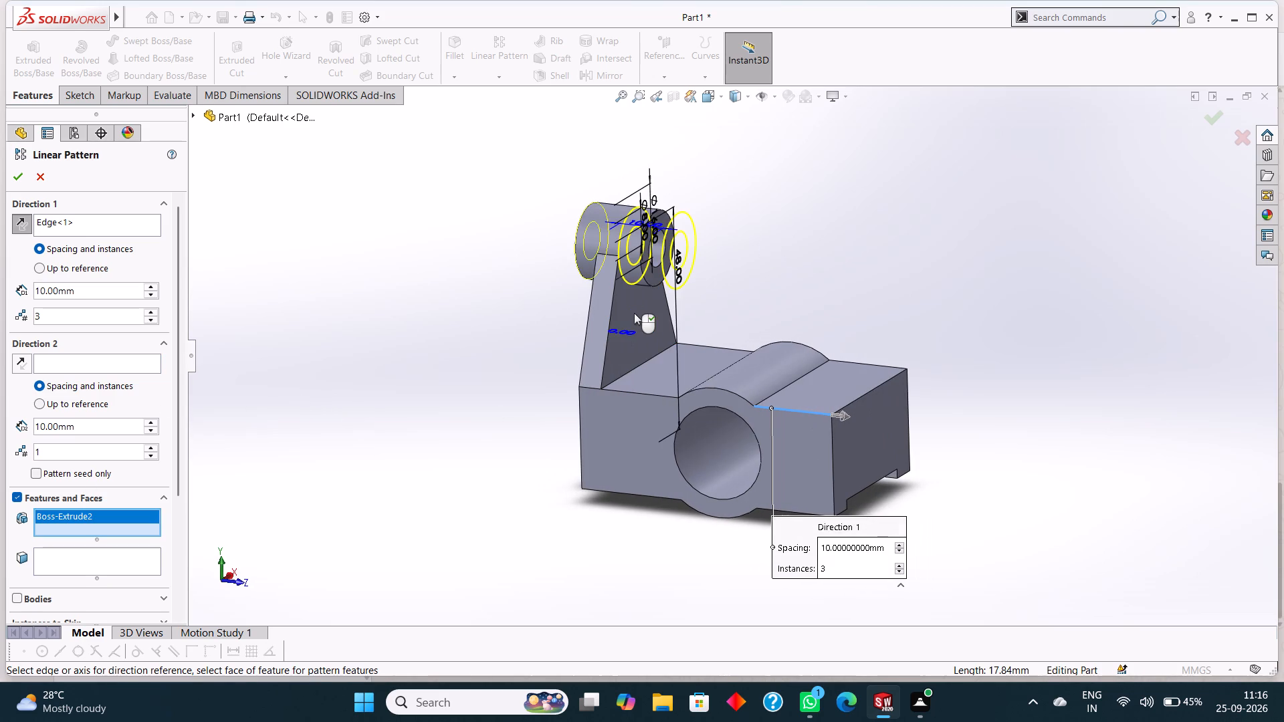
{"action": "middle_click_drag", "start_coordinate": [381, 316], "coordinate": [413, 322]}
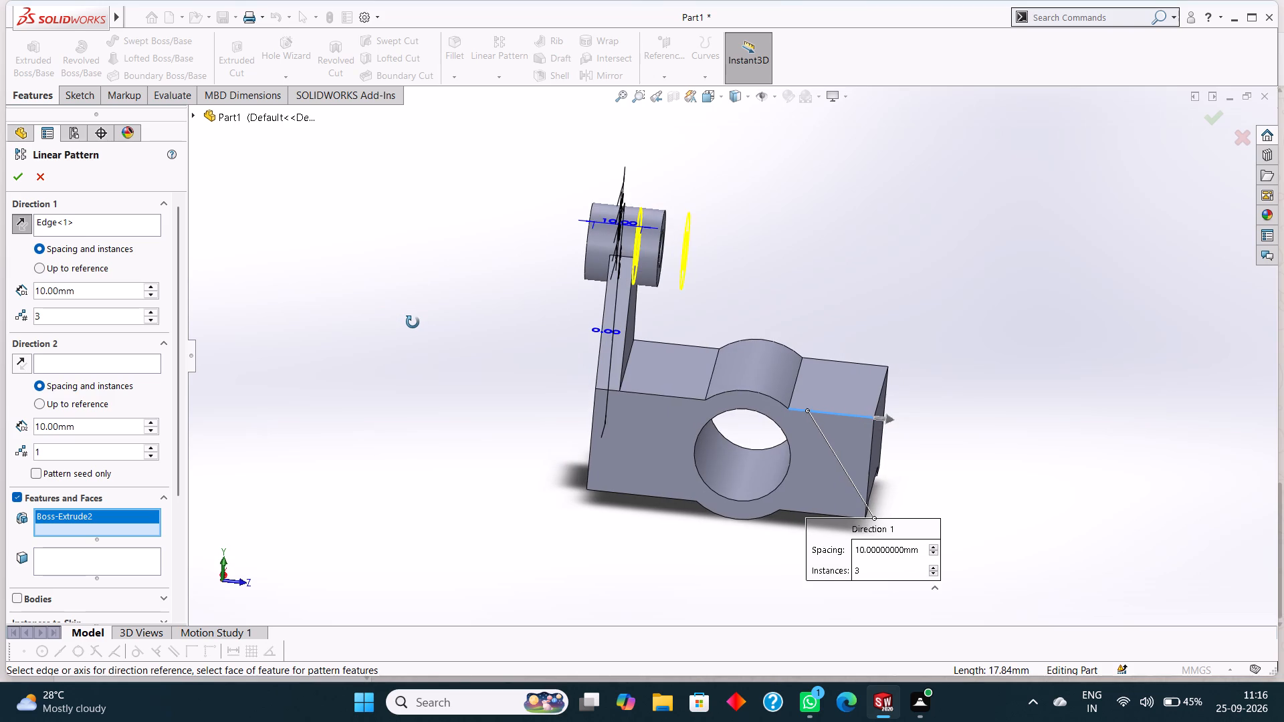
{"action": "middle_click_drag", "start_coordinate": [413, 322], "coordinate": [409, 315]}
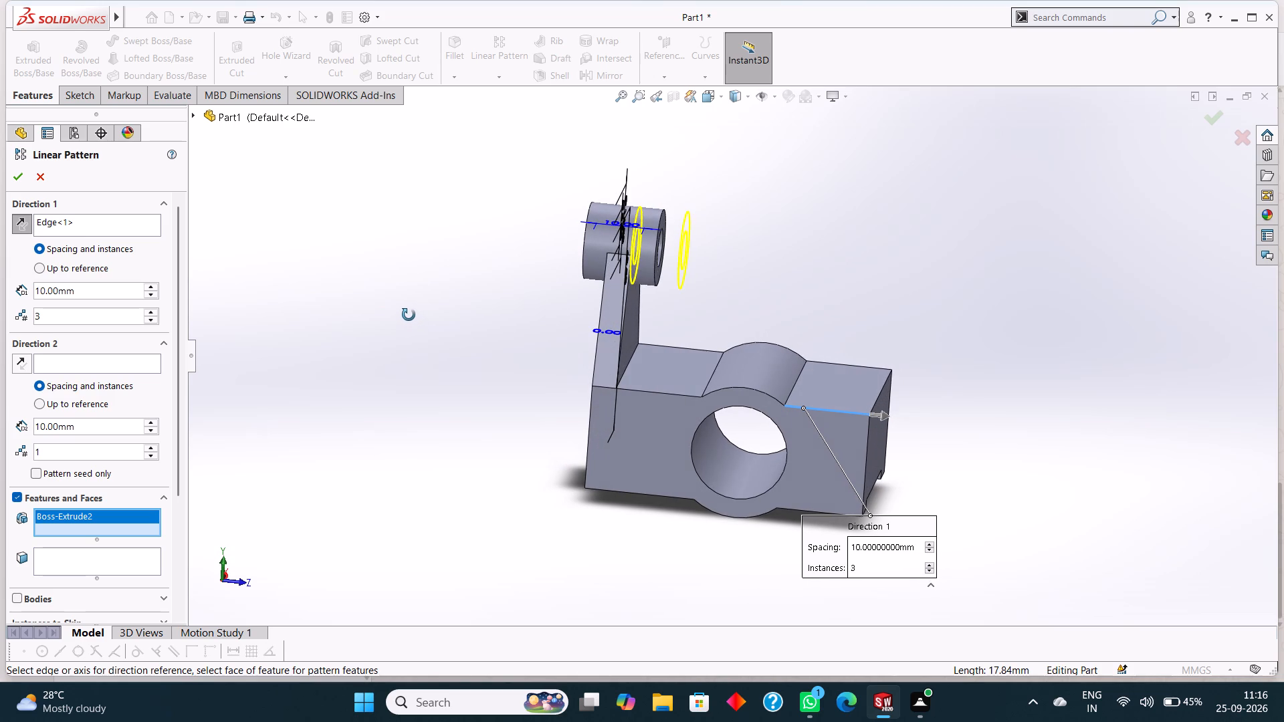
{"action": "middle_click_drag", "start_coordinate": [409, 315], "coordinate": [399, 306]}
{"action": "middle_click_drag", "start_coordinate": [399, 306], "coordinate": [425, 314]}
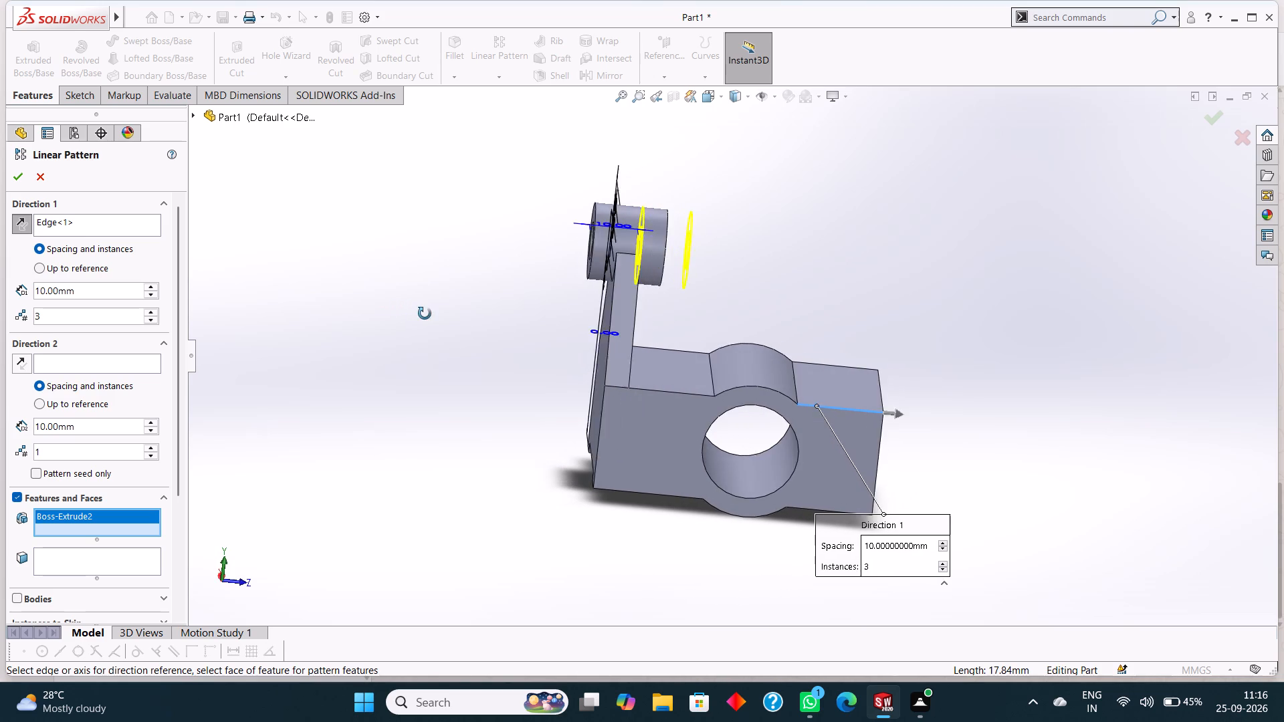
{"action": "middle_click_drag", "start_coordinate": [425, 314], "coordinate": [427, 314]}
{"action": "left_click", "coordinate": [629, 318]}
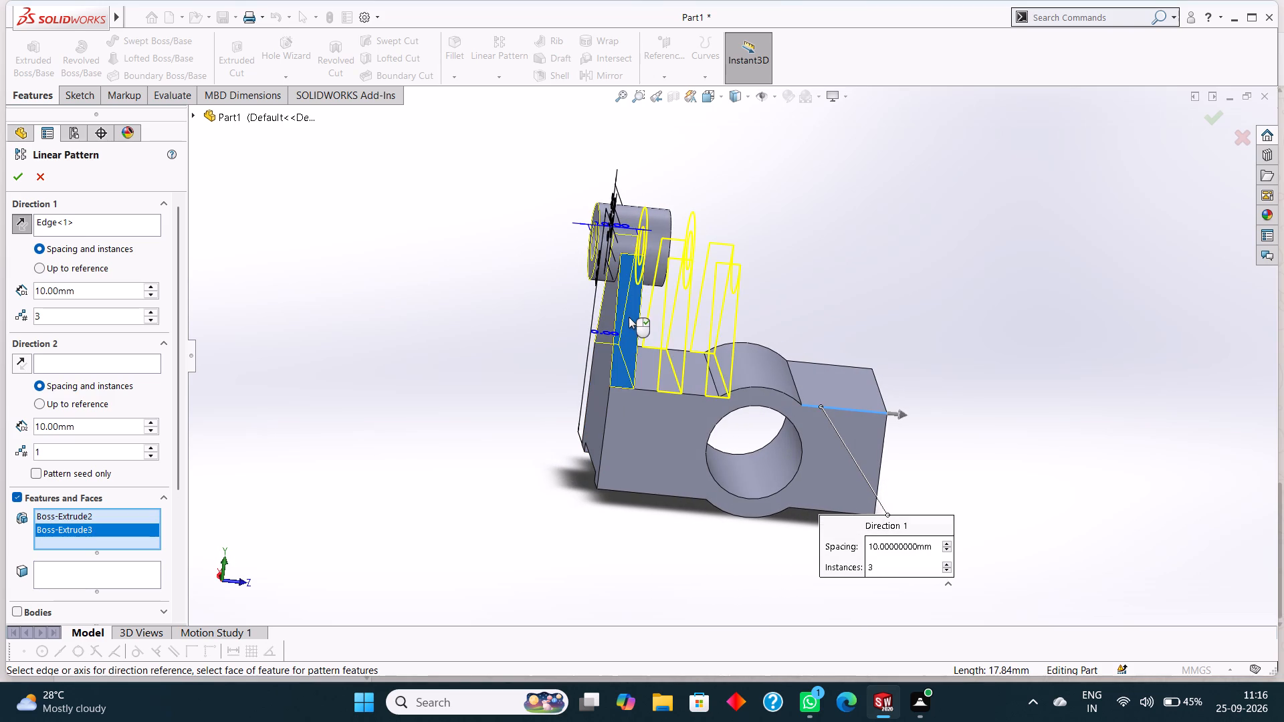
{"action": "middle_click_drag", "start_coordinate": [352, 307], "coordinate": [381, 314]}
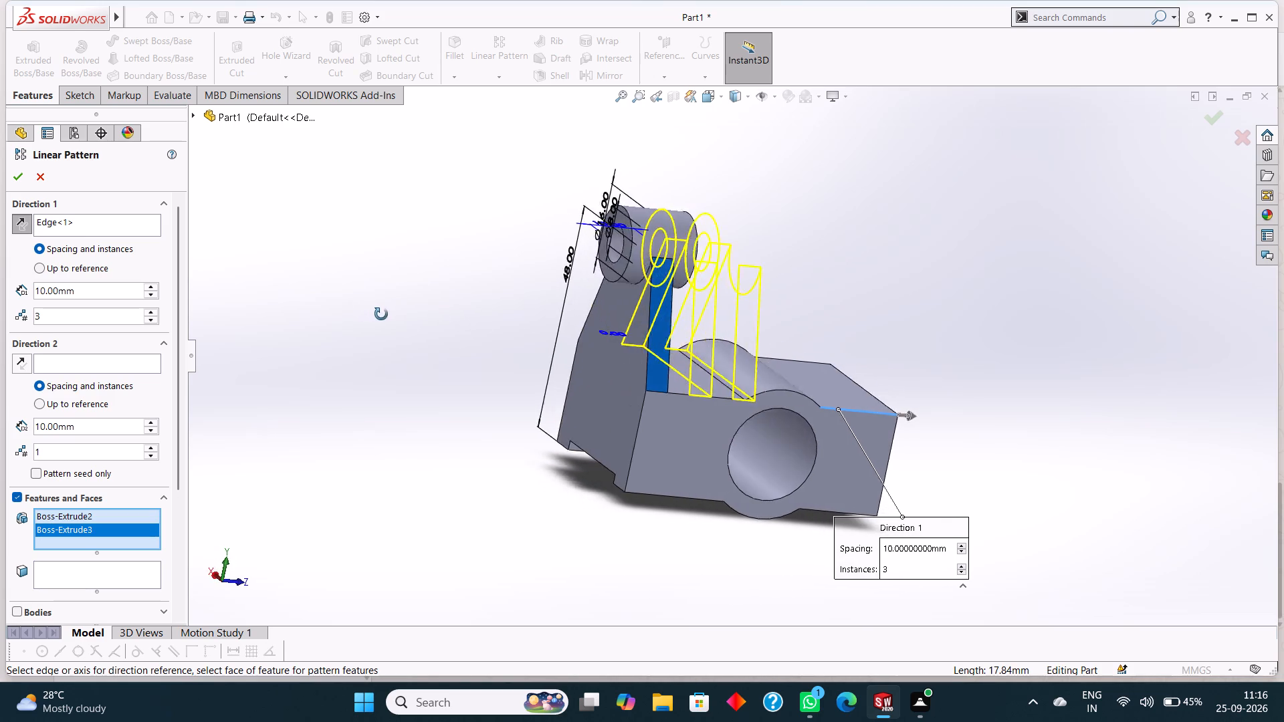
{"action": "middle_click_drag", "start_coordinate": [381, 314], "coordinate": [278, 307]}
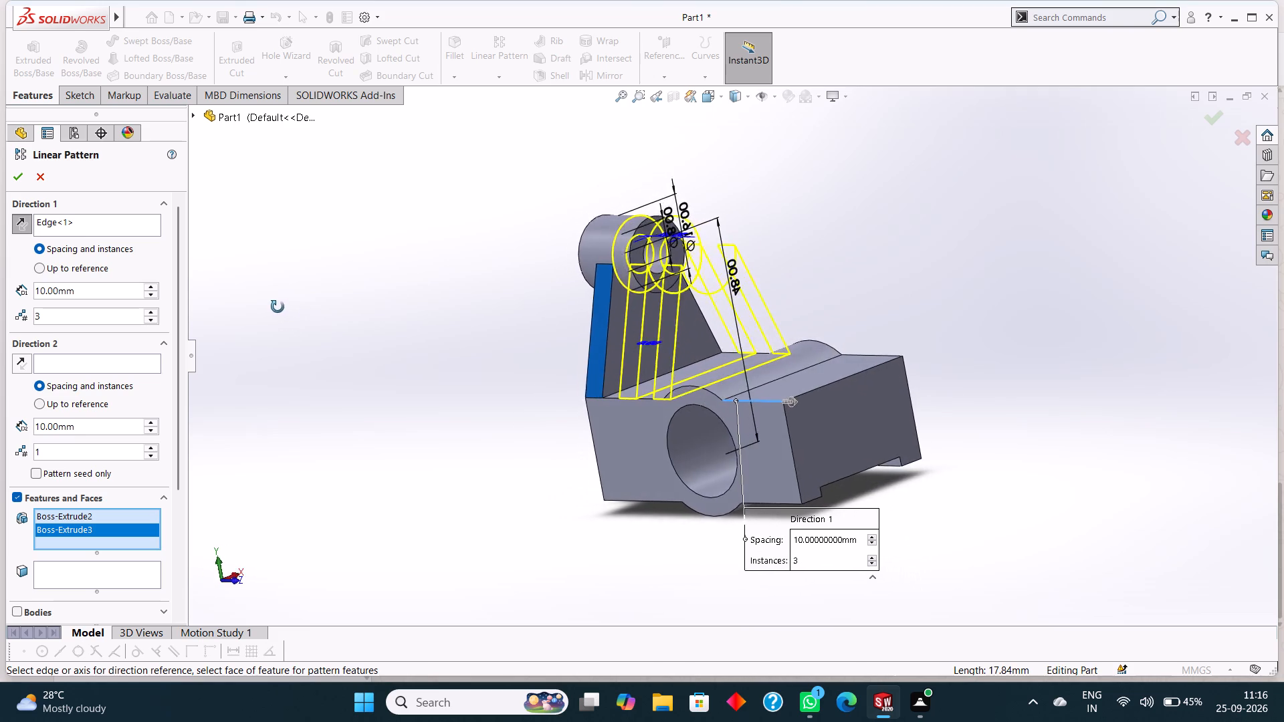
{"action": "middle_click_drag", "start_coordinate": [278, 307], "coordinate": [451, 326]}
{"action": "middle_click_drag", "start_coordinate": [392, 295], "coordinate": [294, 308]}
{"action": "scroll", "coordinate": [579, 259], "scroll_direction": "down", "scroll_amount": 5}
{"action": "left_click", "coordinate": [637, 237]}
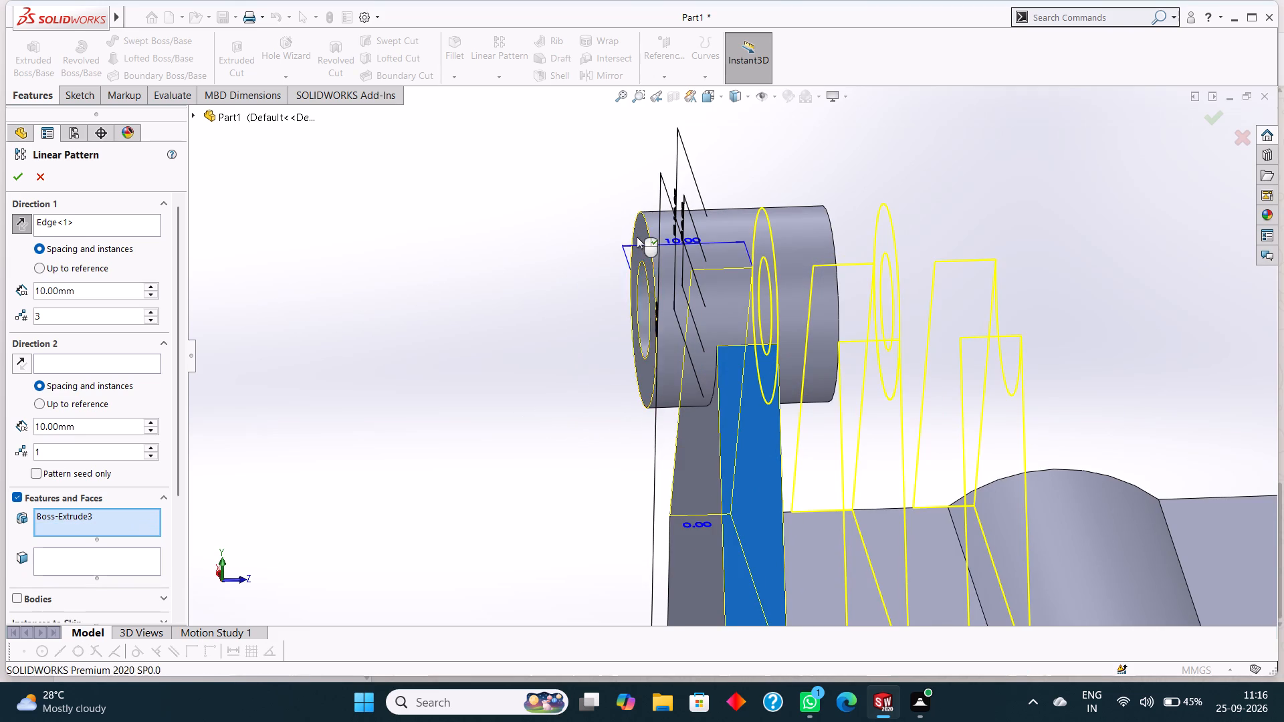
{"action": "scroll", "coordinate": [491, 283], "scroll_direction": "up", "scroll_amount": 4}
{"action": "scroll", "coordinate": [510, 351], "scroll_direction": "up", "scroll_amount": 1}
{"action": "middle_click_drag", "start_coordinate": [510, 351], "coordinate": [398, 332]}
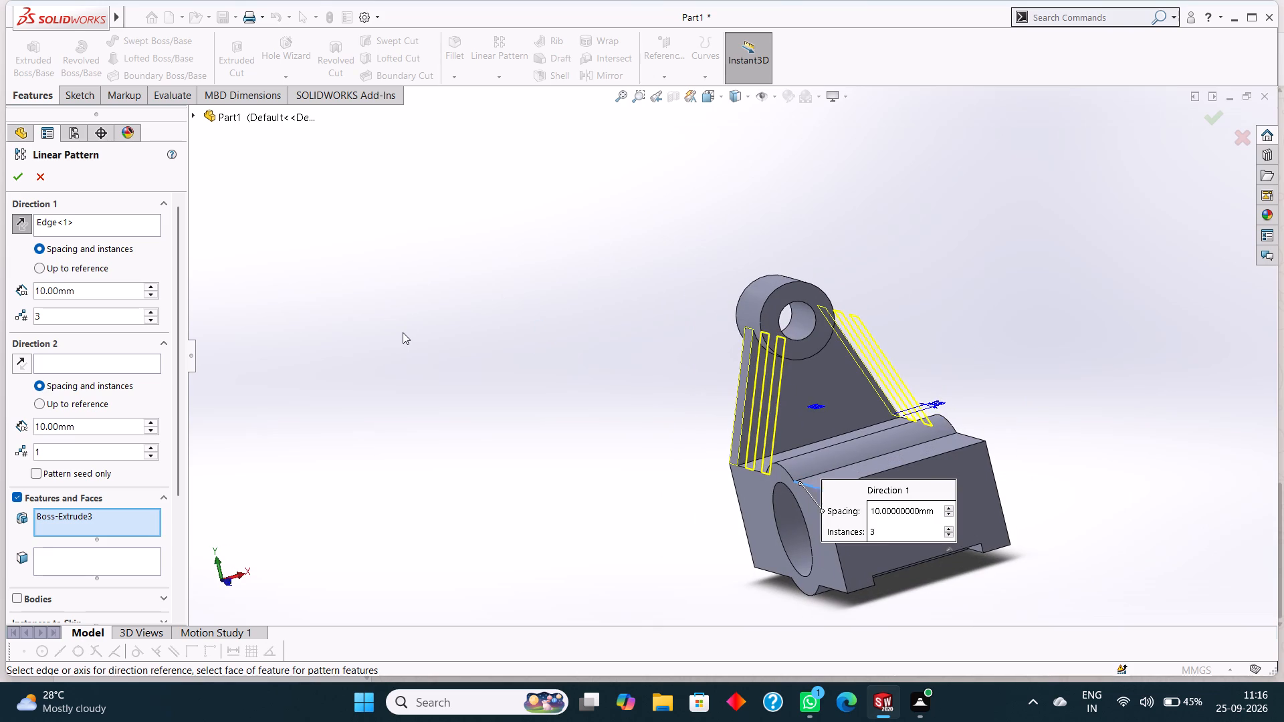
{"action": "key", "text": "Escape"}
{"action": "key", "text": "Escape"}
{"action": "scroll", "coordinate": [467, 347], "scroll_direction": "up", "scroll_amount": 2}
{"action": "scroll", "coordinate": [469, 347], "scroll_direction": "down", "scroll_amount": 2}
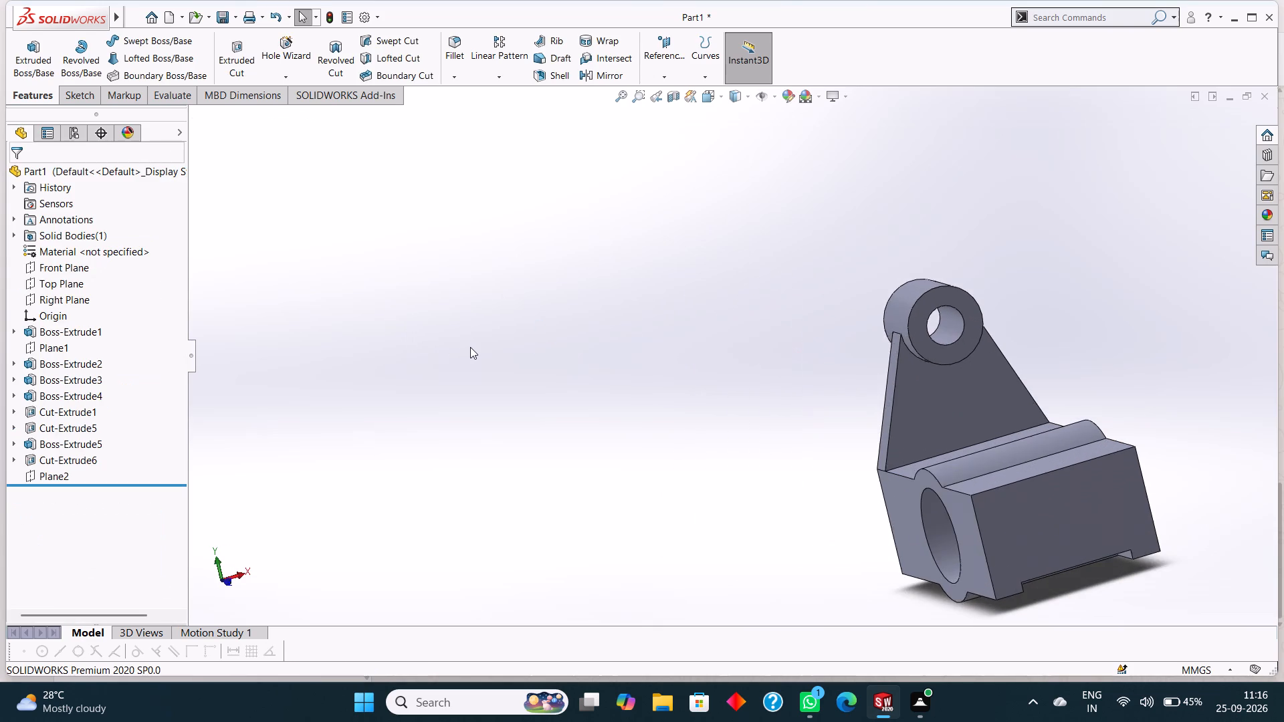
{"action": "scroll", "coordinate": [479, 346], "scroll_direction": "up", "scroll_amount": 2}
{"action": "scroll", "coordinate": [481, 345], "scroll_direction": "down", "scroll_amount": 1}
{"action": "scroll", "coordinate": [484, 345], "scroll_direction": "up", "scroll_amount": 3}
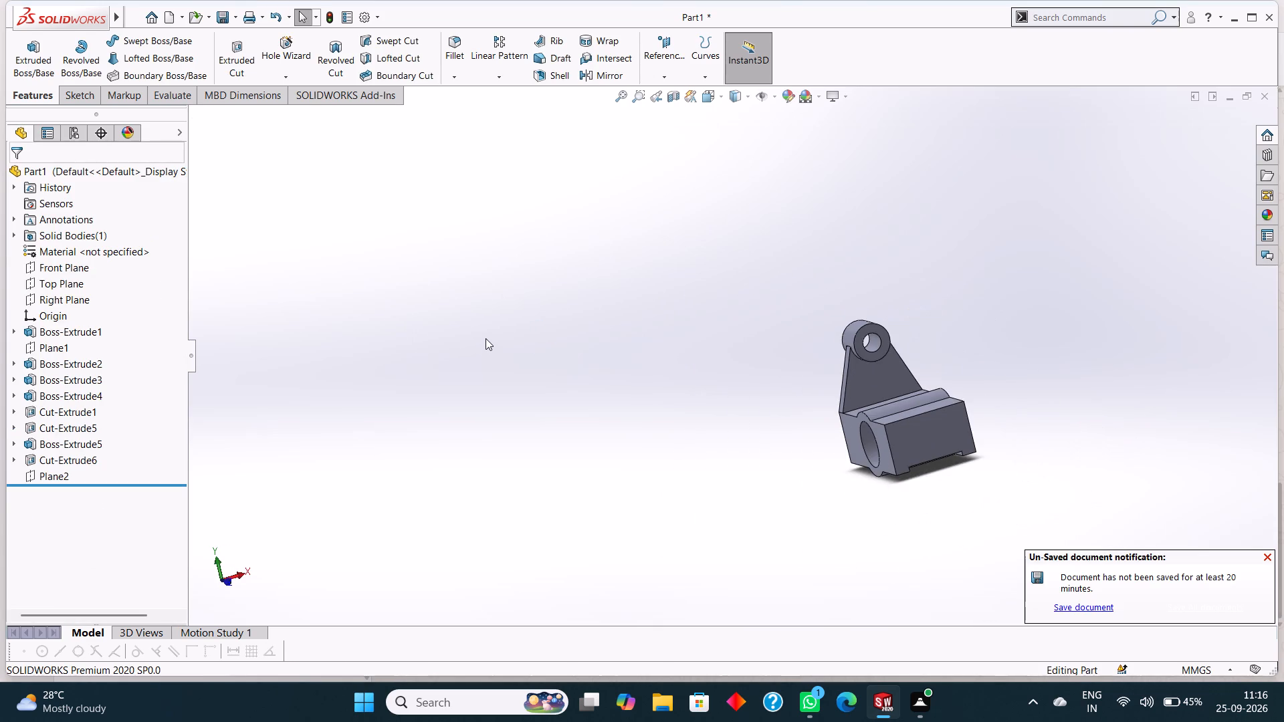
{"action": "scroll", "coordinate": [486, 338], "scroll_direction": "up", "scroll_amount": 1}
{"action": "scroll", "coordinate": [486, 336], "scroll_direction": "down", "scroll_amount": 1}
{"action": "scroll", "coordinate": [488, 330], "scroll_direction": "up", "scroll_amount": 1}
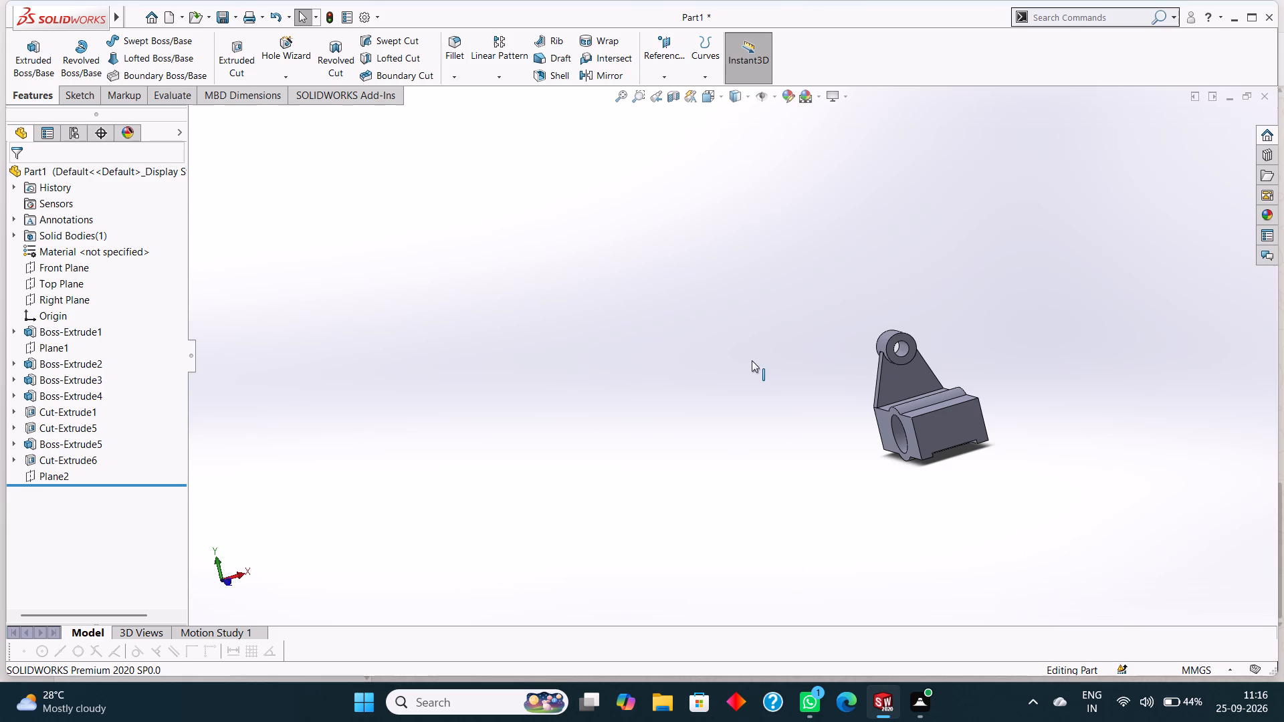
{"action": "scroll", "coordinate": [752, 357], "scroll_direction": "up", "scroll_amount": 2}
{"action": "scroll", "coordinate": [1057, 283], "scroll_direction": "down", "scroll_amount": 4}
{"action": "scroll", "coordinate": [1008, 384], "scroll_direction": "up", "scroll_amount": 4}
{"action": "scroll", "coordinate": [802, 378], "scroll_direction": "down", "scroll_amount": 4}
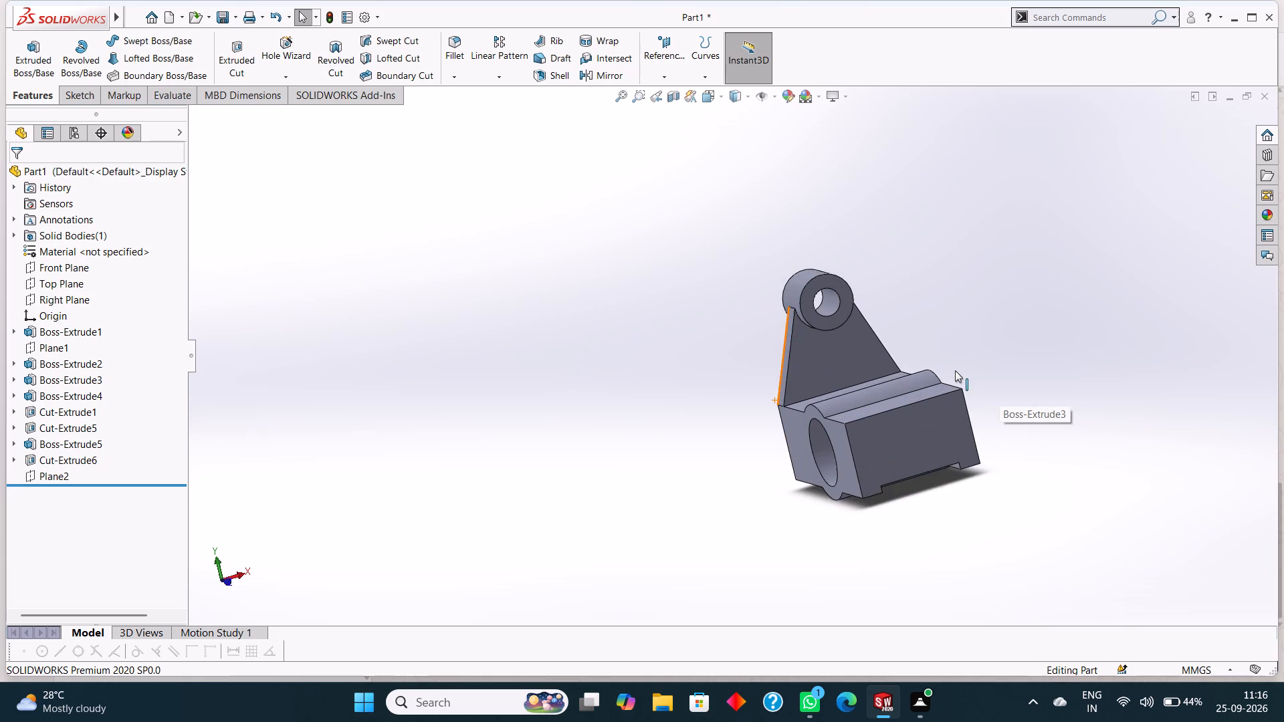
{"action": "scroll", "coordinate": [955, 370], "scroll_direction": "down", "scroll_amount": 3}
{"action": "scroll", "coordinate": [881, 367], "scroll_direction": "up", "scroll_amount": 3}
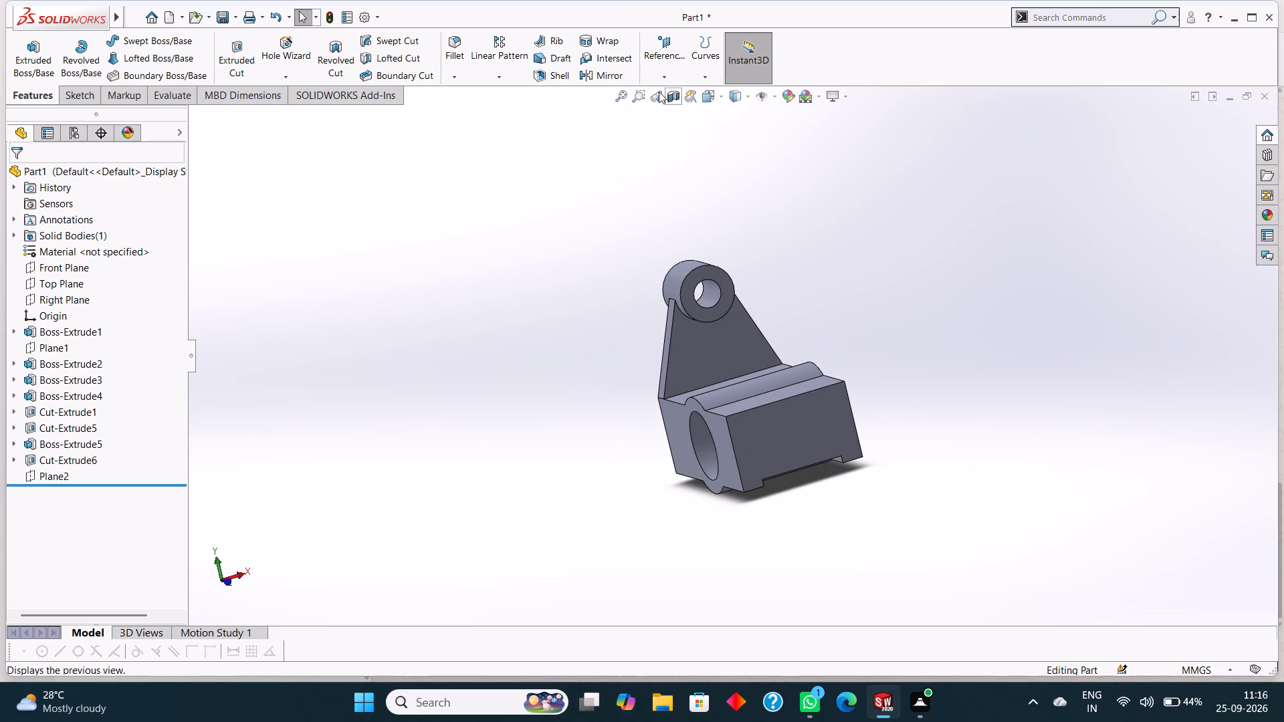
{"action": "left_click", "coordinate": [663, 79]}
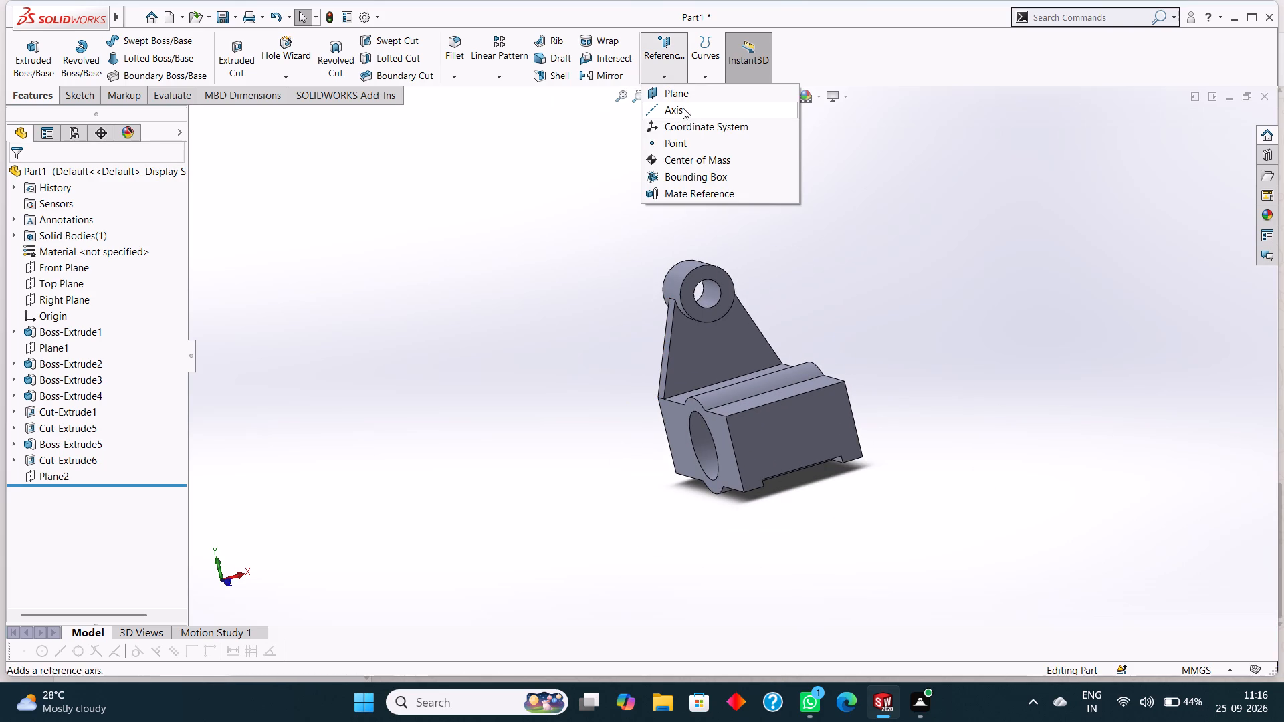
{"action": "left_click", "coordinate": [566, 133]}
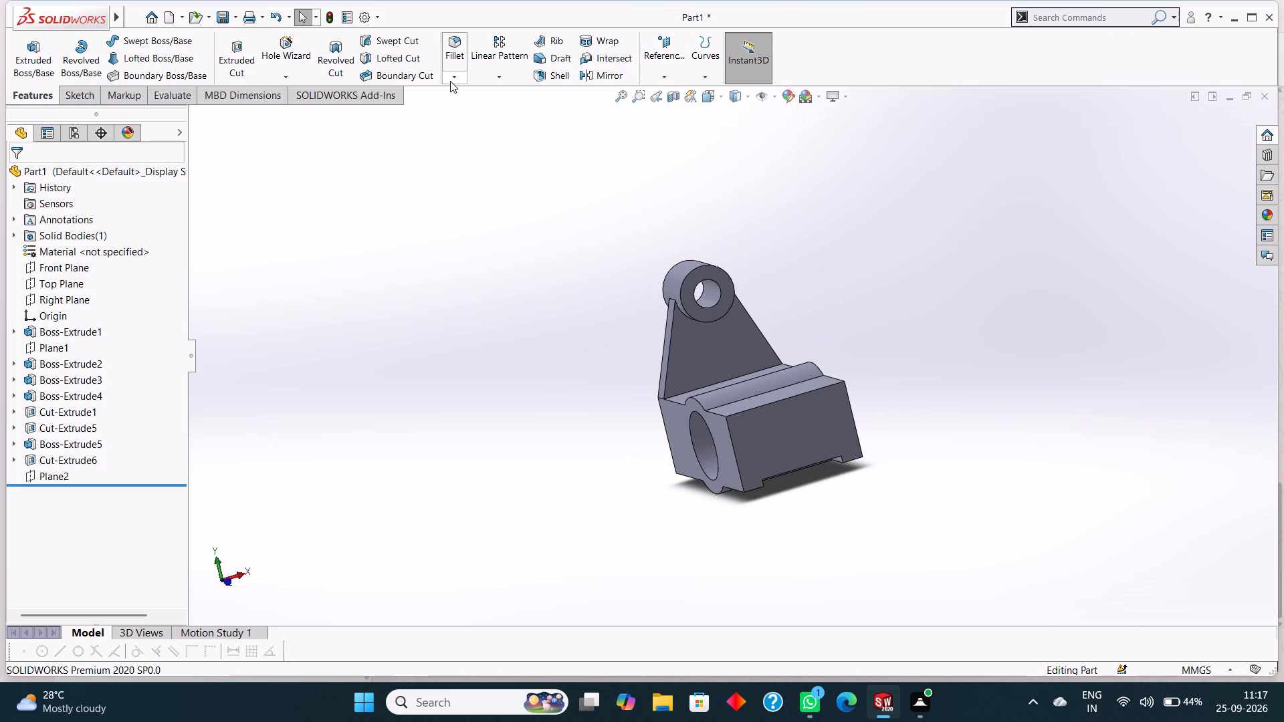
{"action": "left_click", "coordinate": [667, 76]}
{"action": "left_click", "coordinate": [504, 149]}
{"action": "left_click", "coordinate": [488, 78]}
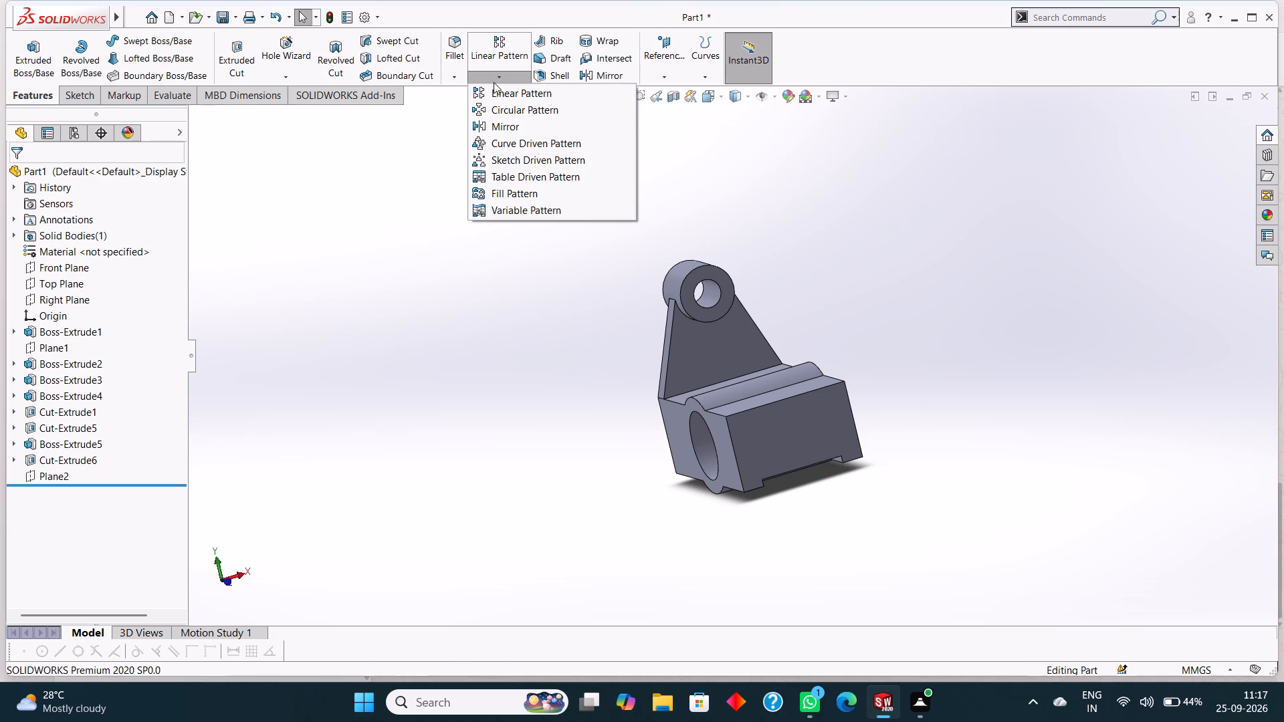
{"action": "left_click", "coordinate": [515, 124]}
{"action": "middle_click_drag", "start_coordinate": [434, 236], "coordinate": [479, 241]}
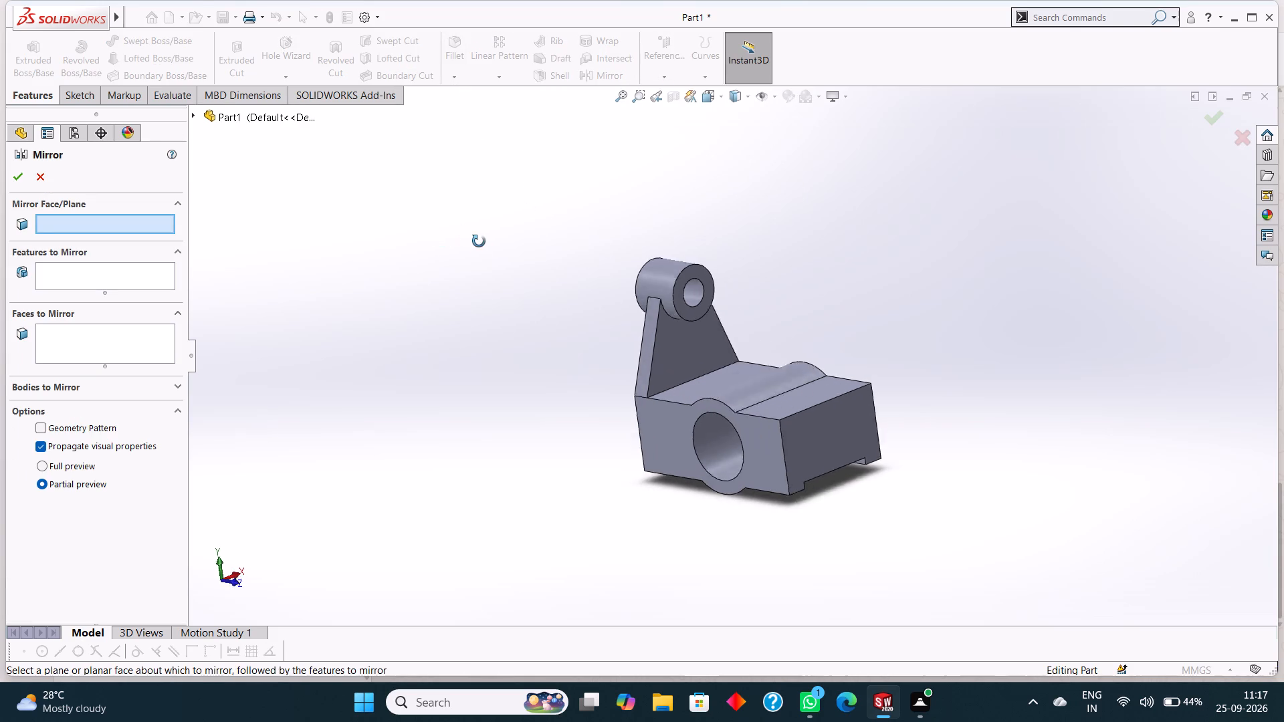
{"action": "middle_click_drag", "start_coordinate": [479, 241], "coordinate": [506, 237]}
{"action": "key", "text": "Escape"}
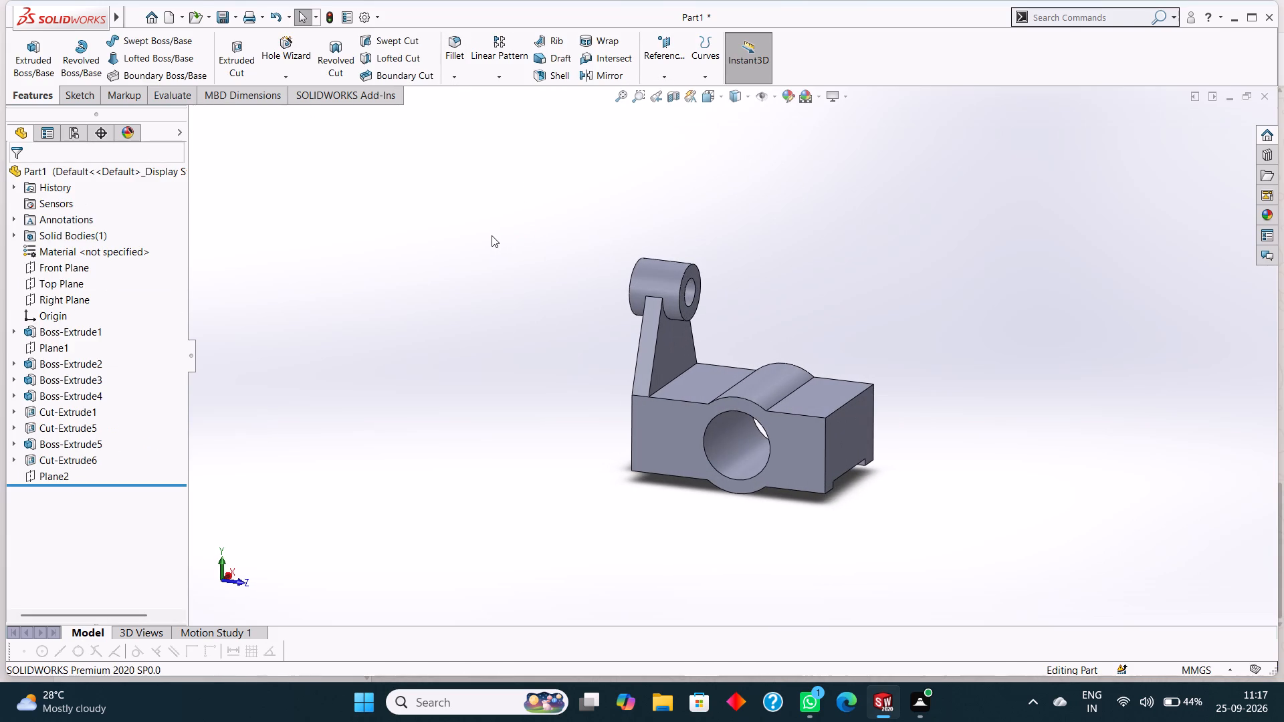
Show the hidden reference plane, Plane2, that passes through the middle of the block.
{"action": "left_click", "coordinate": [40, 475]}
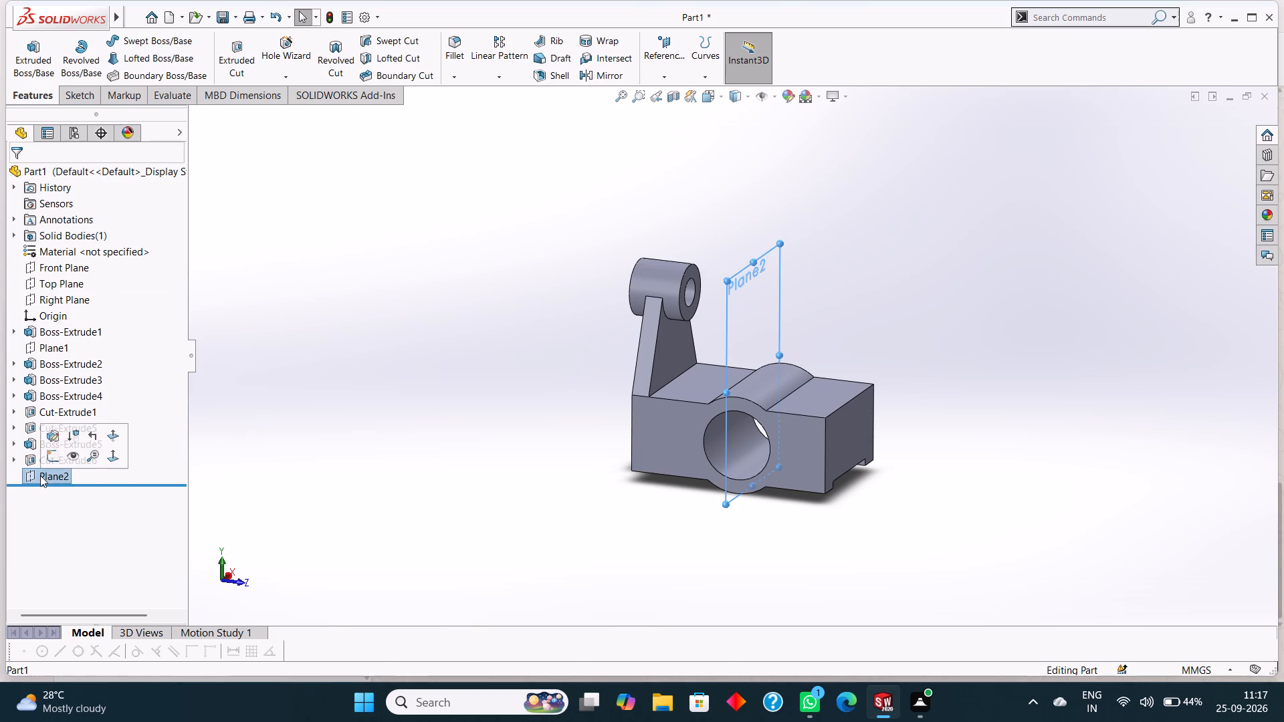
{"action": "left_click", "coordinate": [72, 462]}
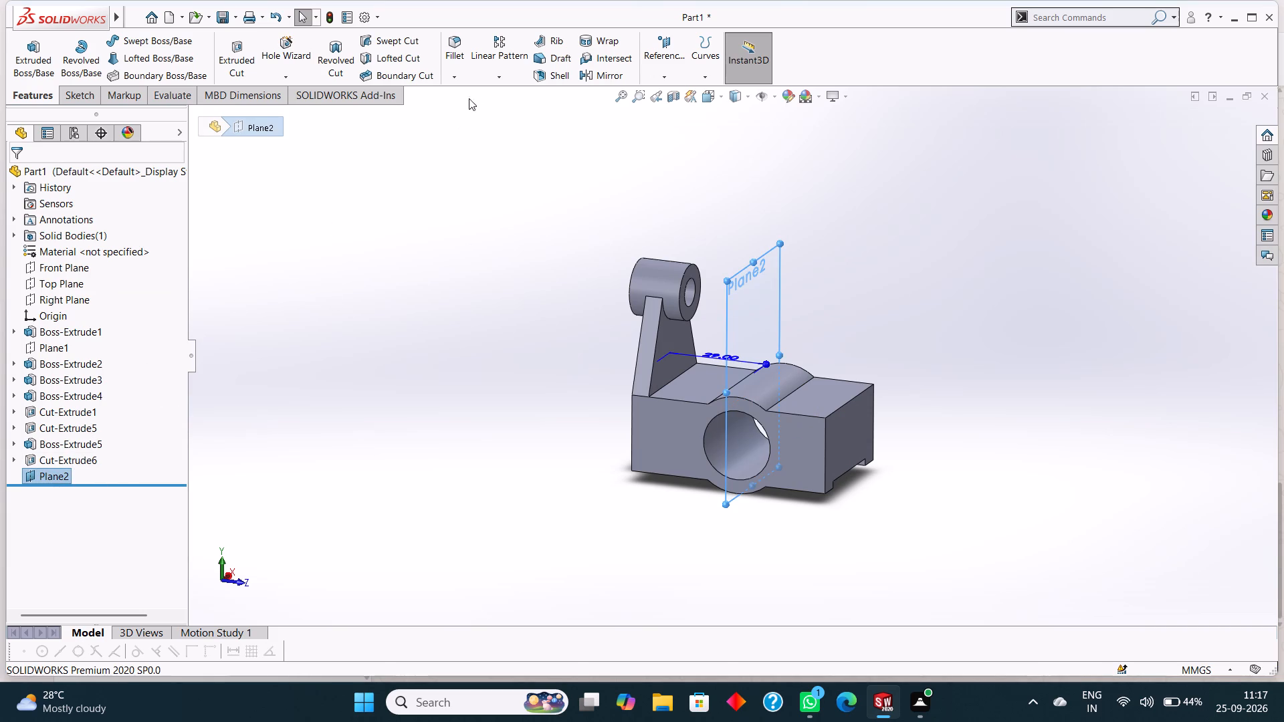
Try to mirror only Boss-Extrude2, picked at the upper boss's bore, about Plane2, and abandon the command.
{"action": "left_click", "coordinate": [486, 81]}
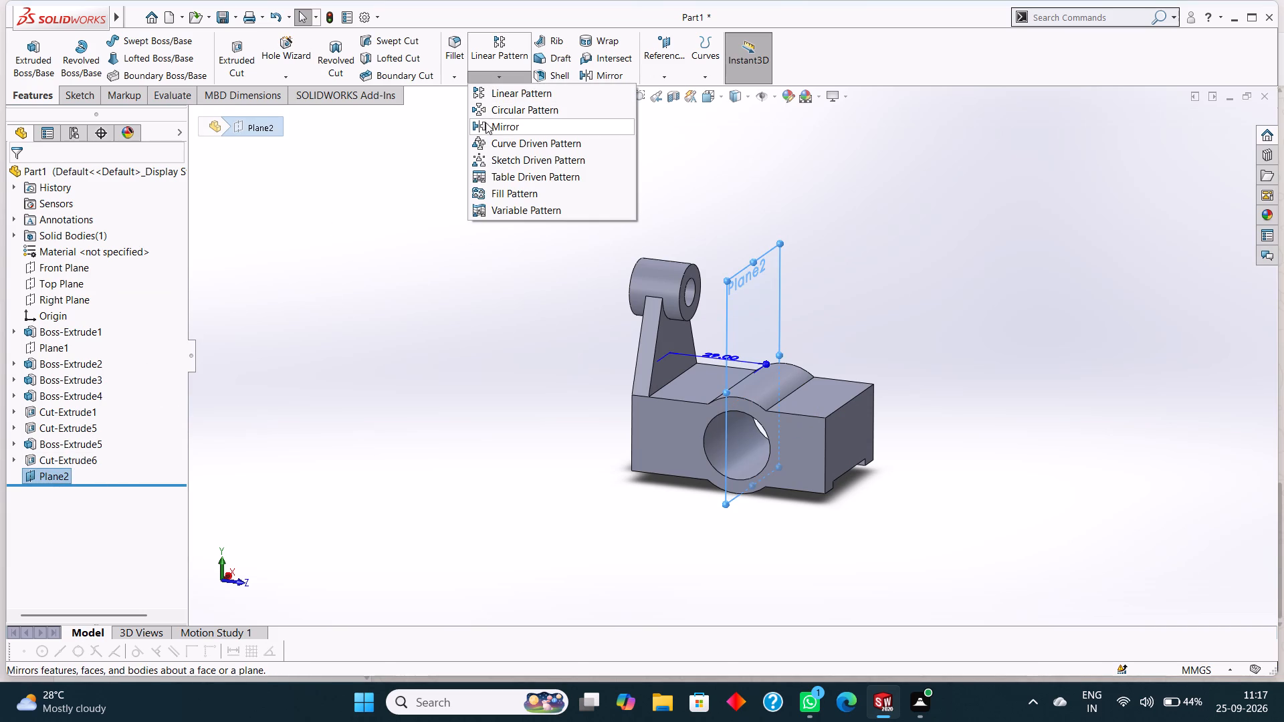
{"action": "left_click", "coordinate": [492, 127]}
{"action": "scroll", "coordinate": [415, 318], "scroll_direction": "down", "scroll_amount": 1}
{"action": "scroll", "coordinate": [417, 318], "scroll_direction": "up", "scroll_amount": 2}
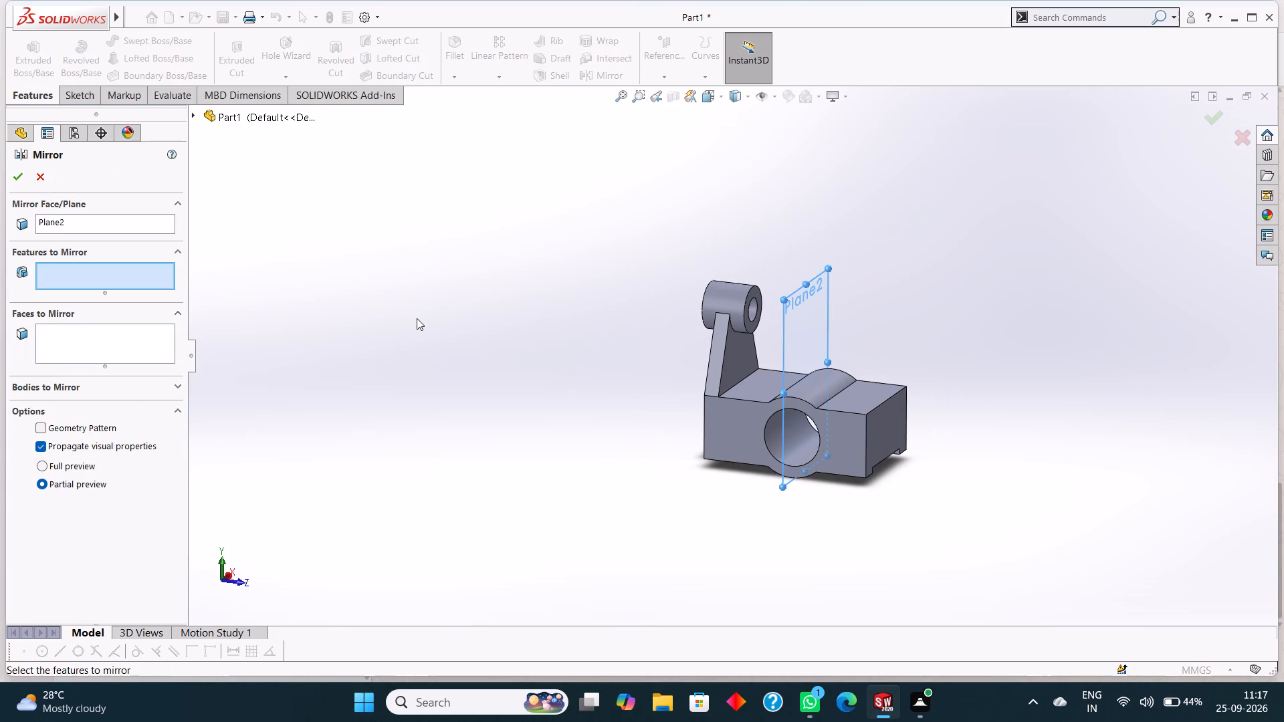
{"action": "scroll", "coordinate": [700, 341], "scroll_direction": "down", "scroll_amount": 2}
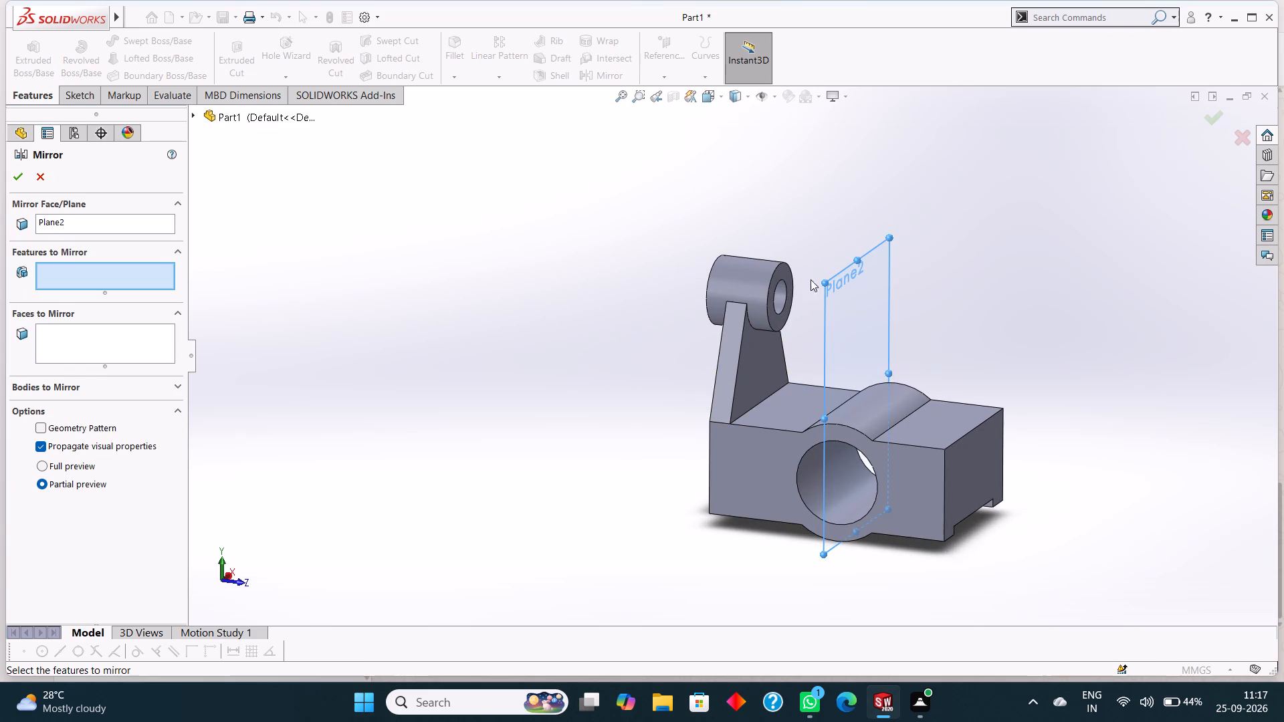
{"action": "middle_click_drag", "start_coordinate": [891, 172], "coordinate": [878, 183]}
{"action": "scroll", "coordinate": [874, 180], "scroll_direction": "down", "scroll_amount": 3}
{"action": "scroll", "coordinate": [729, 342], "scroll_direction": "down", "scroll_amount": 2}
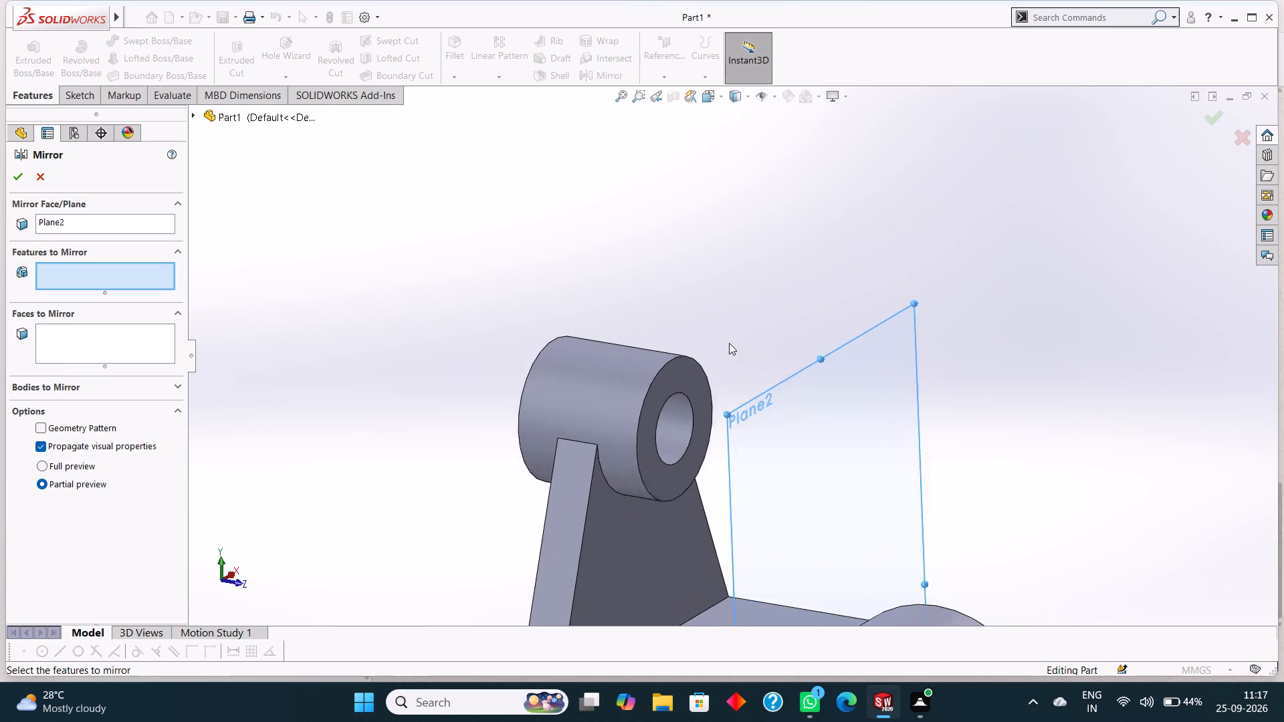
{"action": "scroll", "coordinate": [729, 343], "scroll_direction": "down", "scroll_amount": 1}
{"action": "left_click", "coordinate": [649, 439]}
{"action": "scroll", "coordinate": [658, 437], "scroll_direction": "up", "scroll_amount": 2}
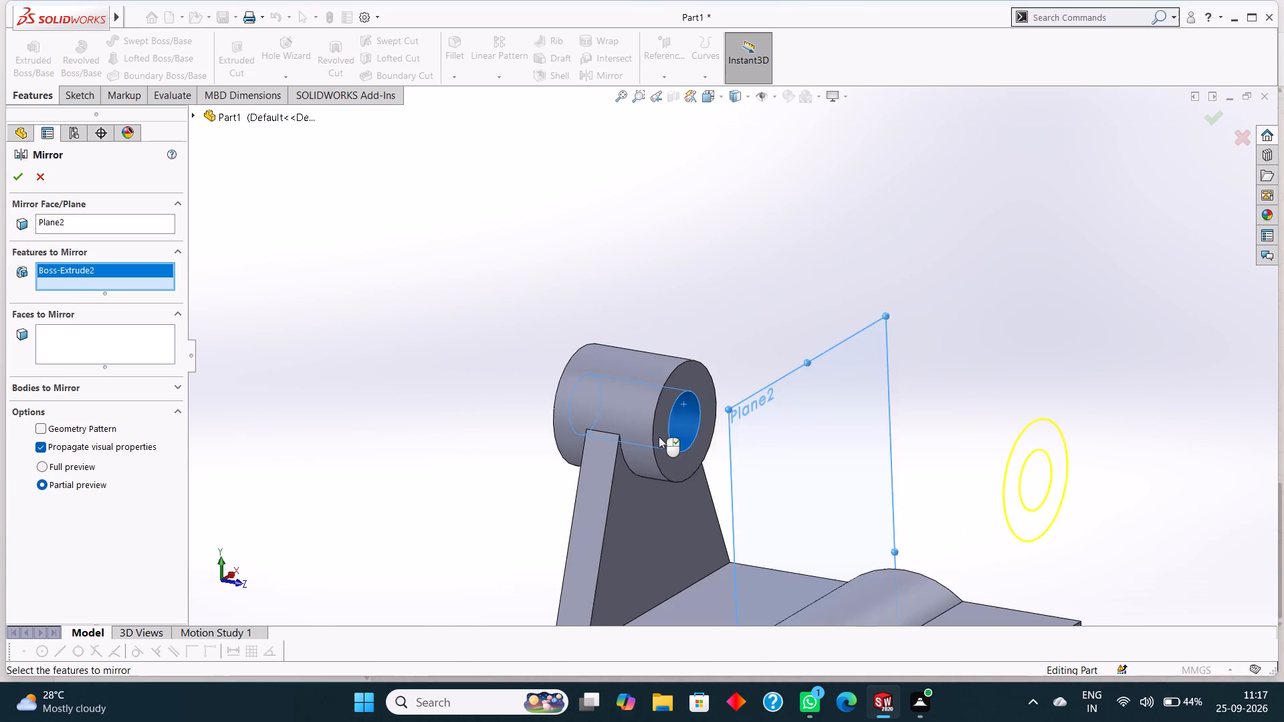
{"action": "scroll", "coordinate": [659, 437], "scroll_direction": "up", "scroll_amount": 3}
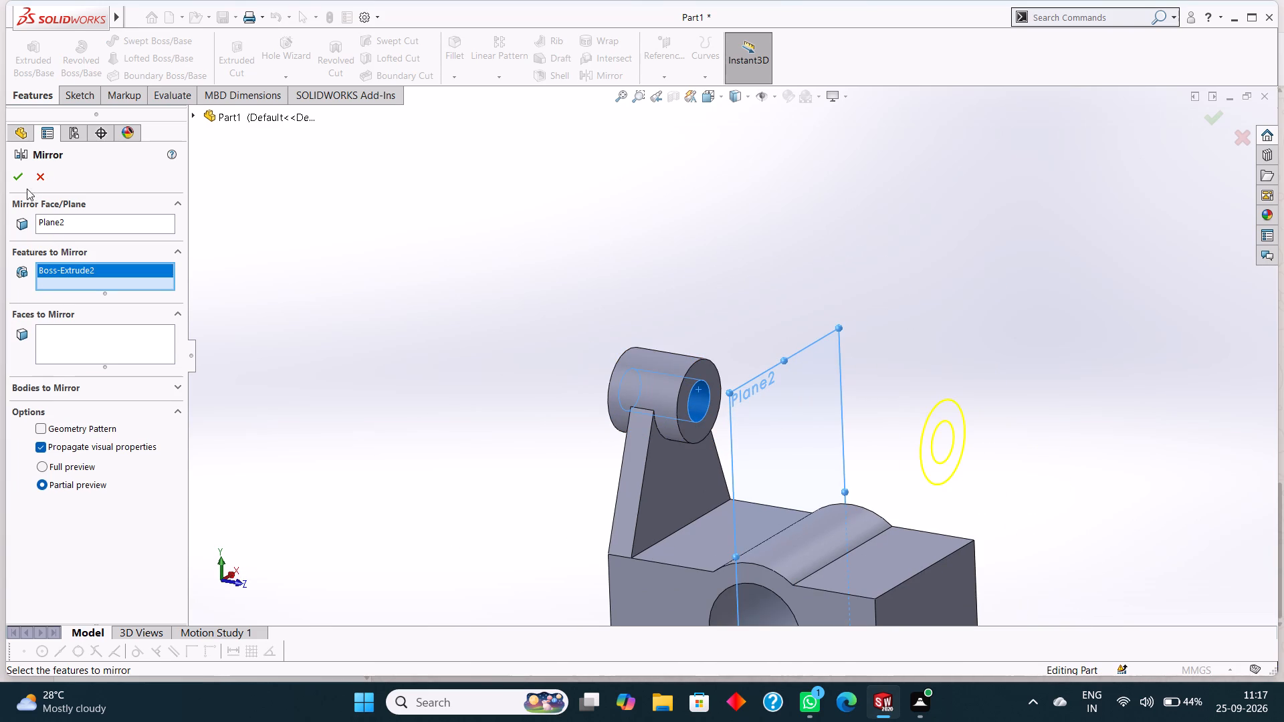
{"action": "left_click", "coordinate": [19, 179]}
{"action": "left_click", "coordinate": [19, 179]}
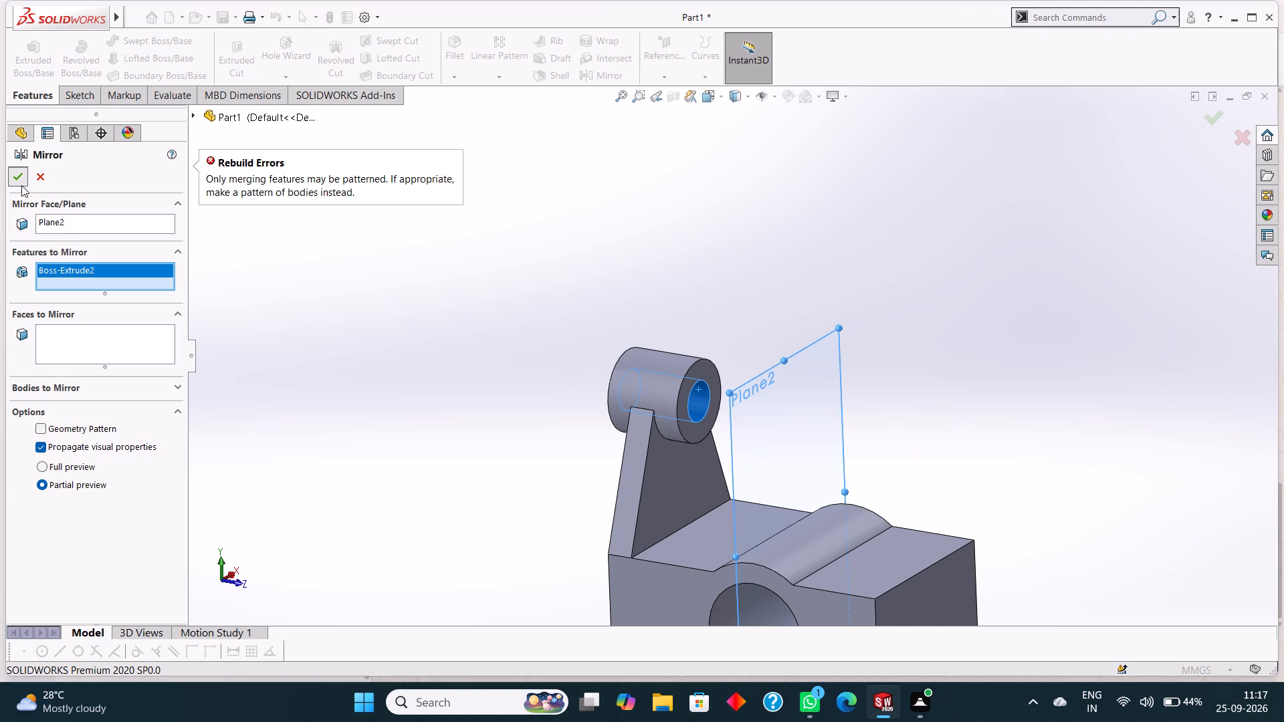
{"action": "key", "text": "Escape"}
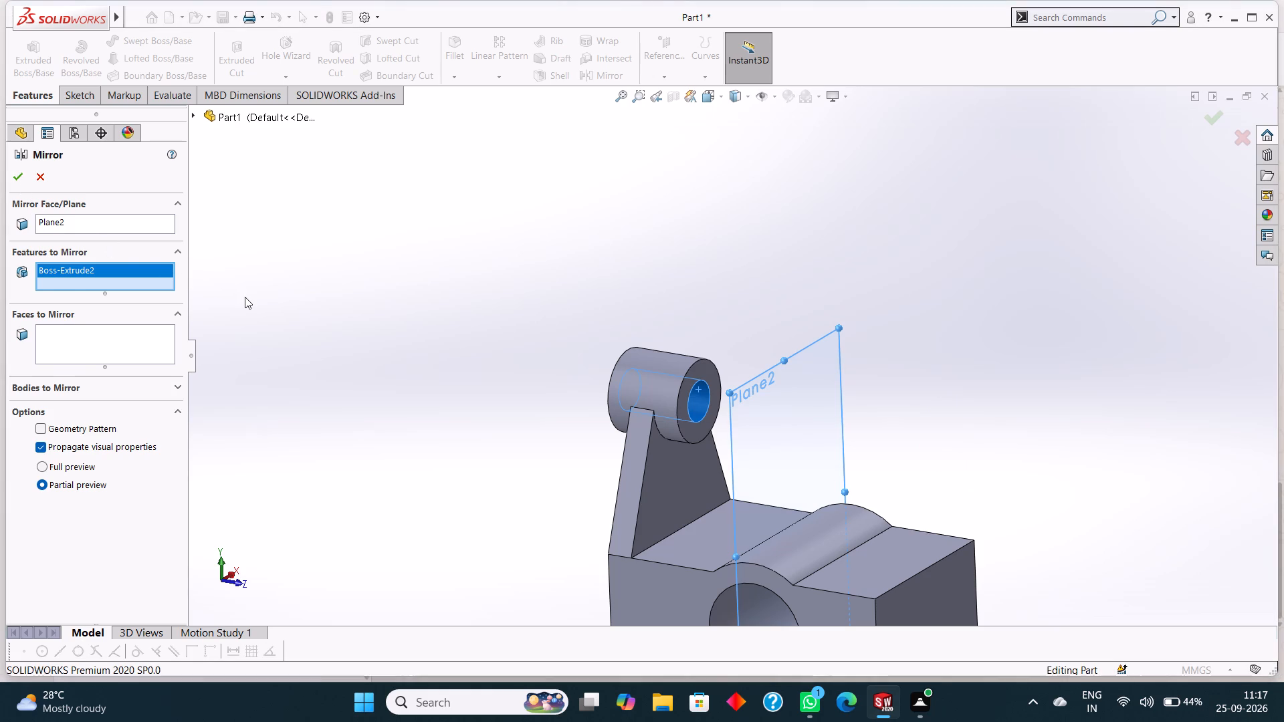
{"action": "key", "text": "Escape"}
Undo the creation of the offset reference plane Plane2.
{"action": "middle_click_drag", "start_coordinate": [612, 285], "coordinate": [607, 278]}
{"action": "scroll", "coordinate": [609, 279], "scroll_direction": "up", "scroll_amount": 1}
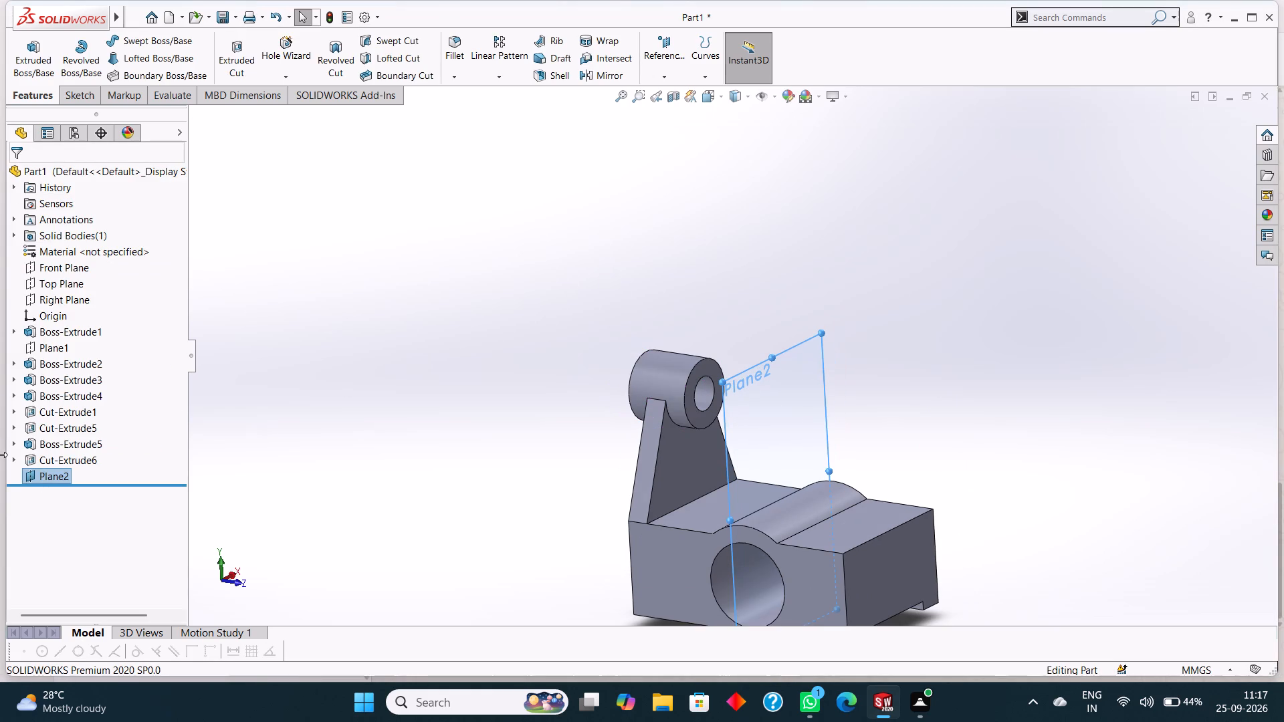
{"action": "key", "text": "Escape"}
{"action": "key", "text": "ctrl+z"}
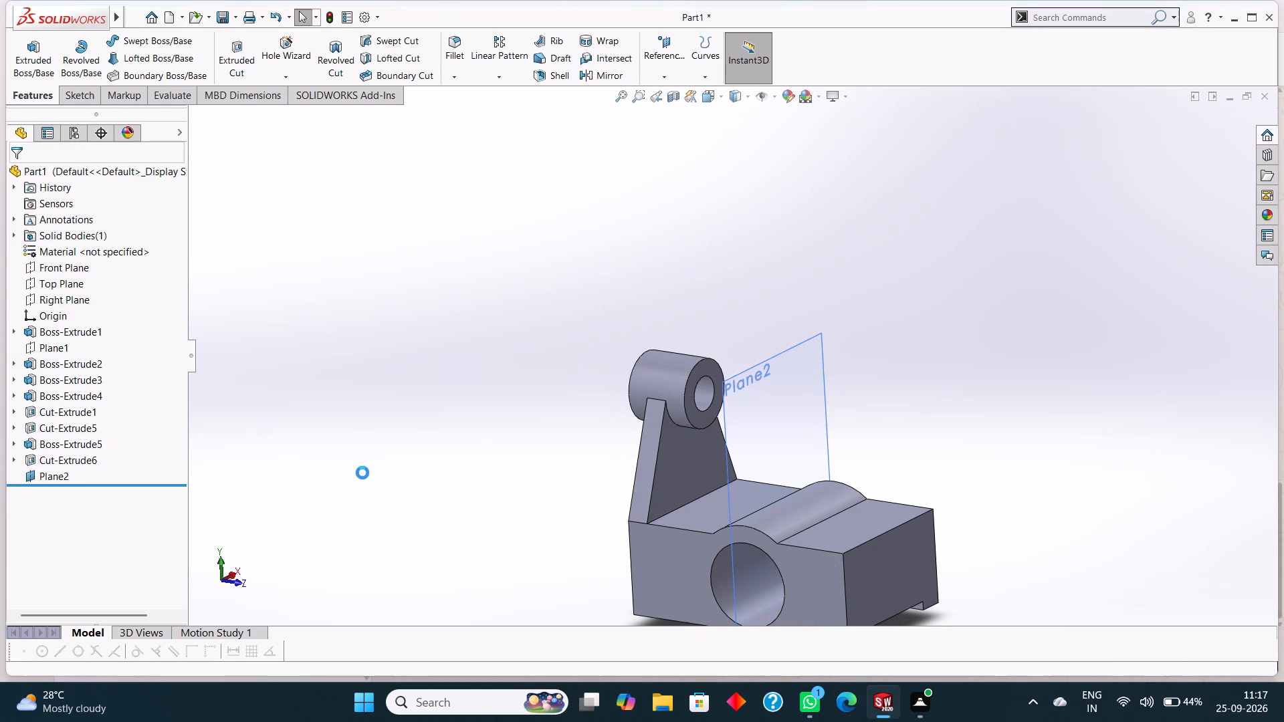
{"action": "scroll", "coordinate": [492, 423], "scroll_direction": "up", "scroll_amount": 2}
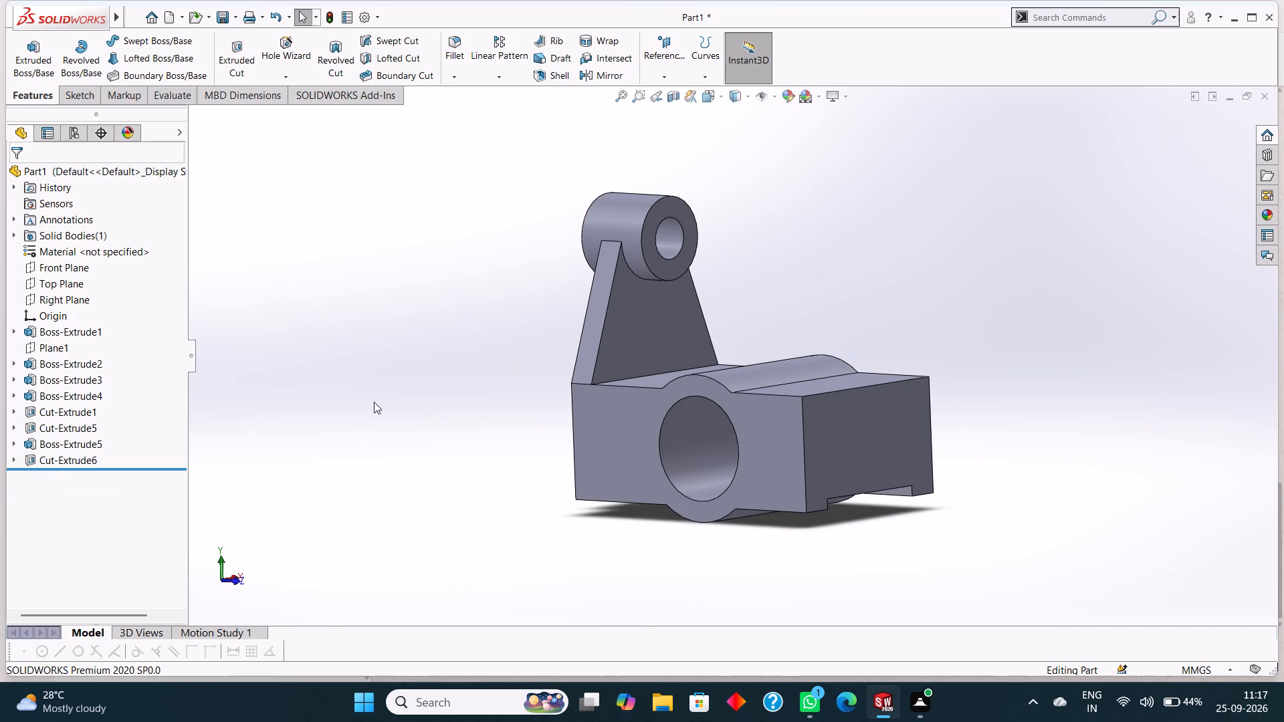
{"action": "middle_click_drag", "start_coordinate": [374, 400], "coordinate": [389, 408]}
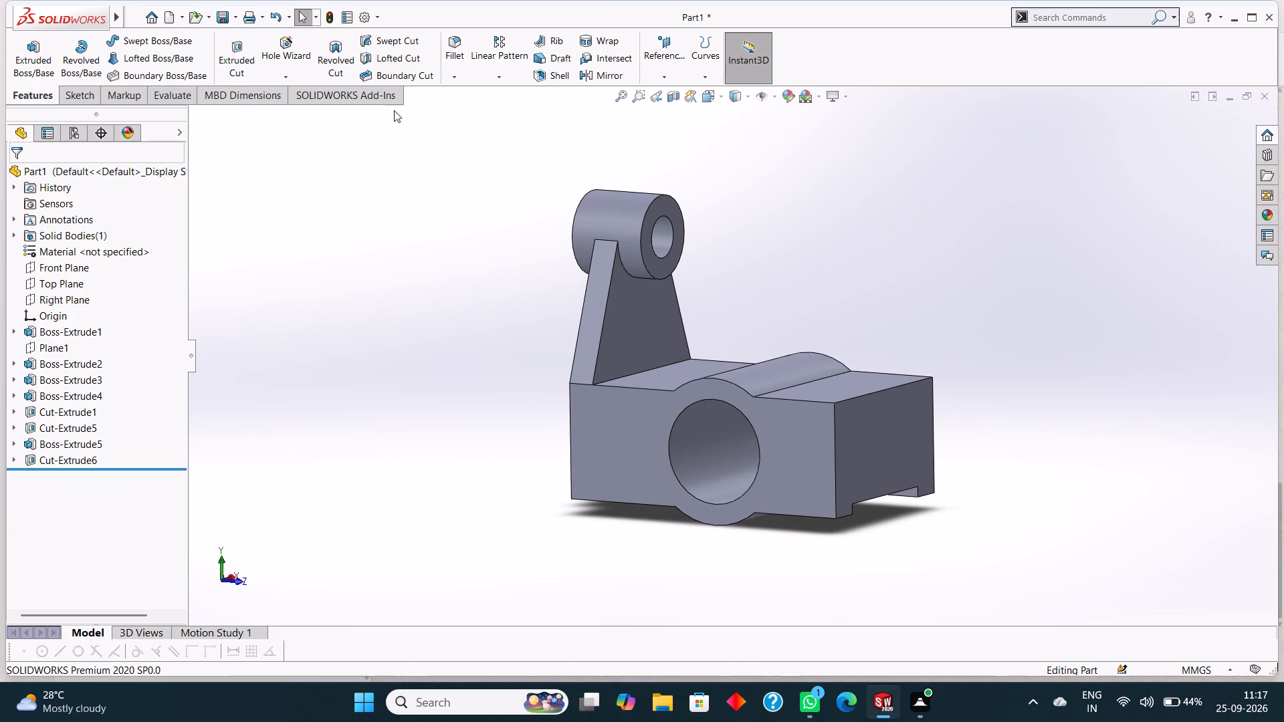
Create a reference plane offset 58 mm from the Front Plane, at the block's face opposite the upright support.
{"action": "left_click", "coordinate": [657, 70]}
{"action": "left_click", "coordinate": [669, 86]}
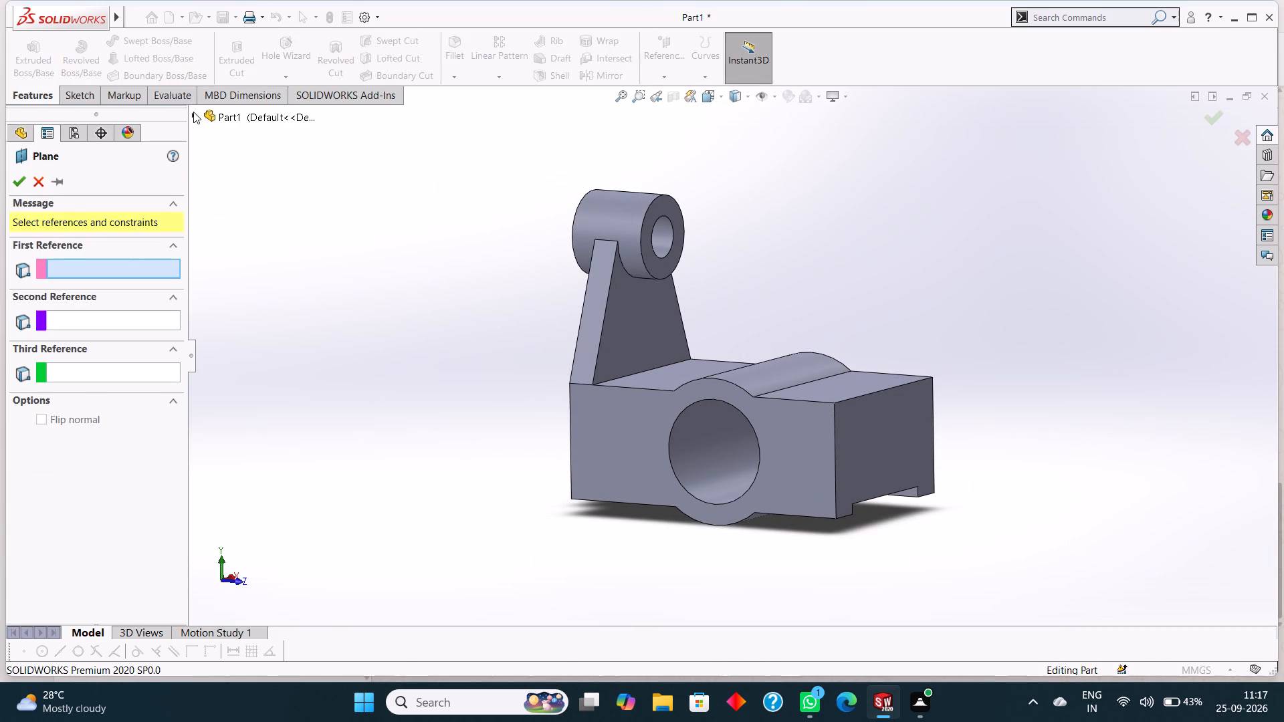
{"action": "left_click", "coordinate": [193, 112]}
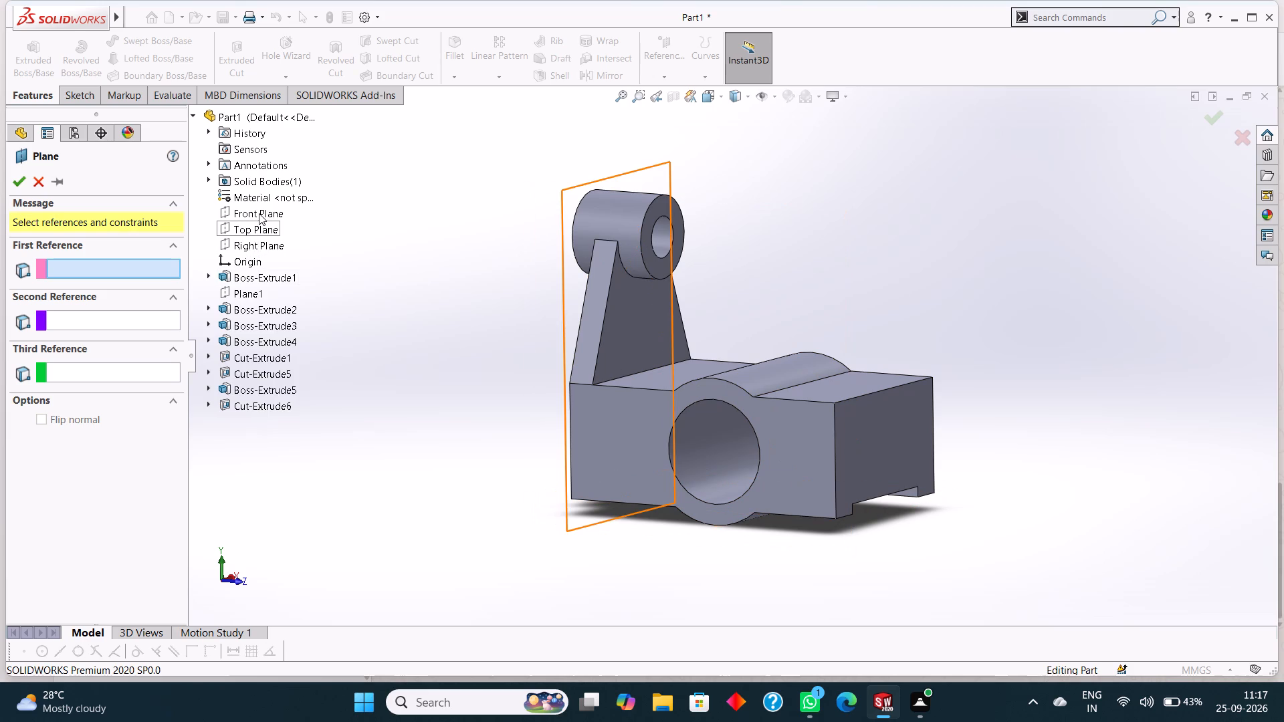
{"action": "left_click", "coordinate": [259, 213]}
{"action": "middle_click_drag", "start_coordinate": [419, 273], "coordinate": [460, 295]}
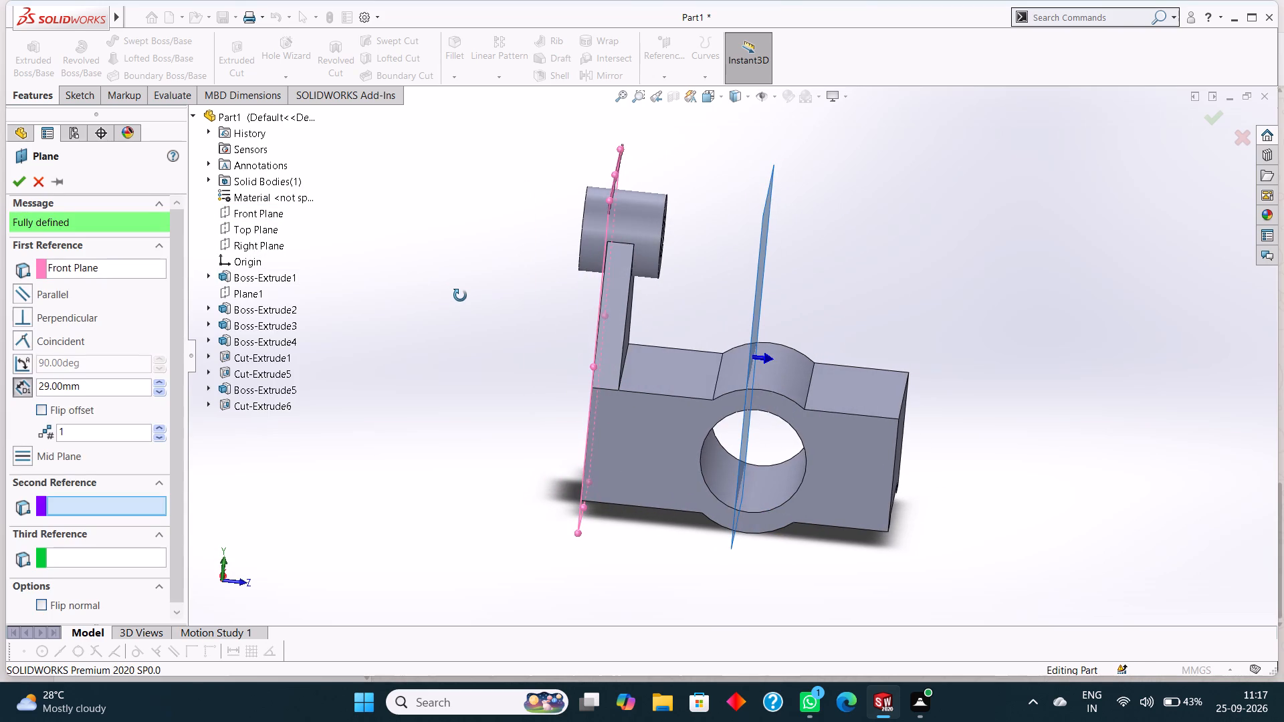
{"action": "middle_click_drag", "start_coordinate": [460, 295], "coordinate": [458, 295]}
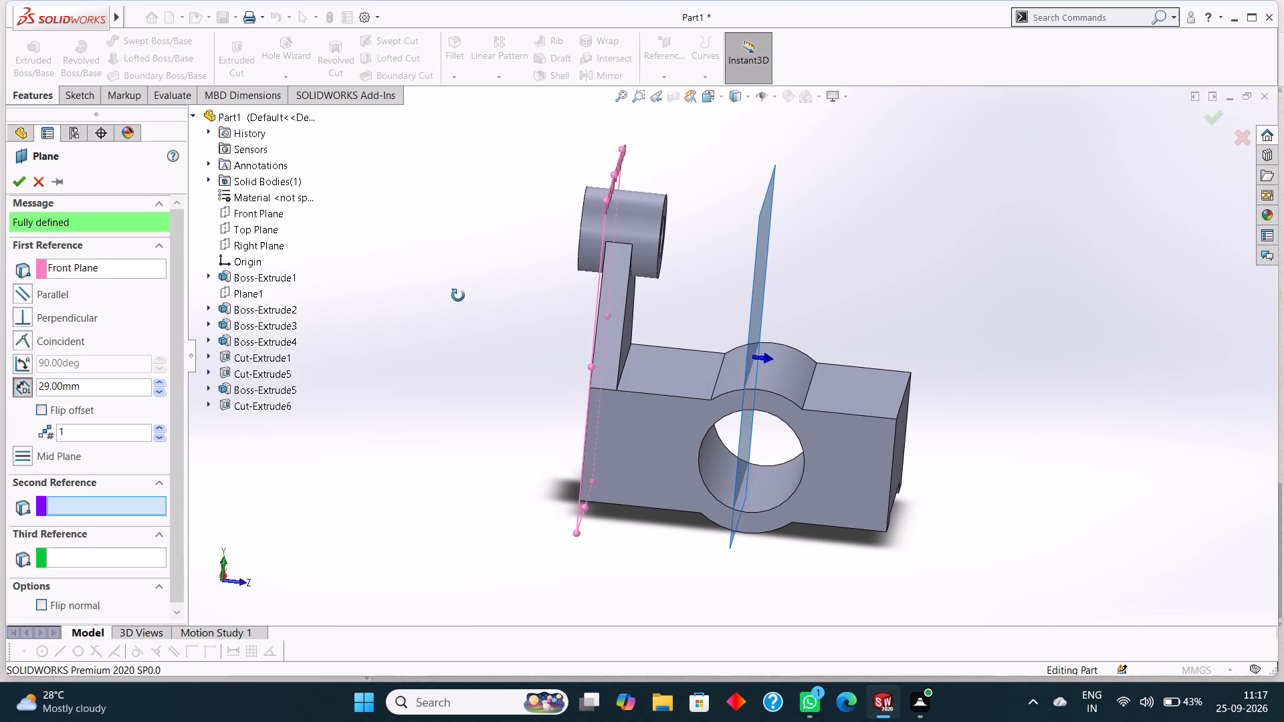
{"action": "middle_click_drag", "start_coordinate": [458, 295], "coordinate": [456, 295]}
{"action": "left_click", "coordinate": [99, 387]}
{"action": "left_click_drag", "start_coordinate": [108, 388], "coordinate": [45, 387]}
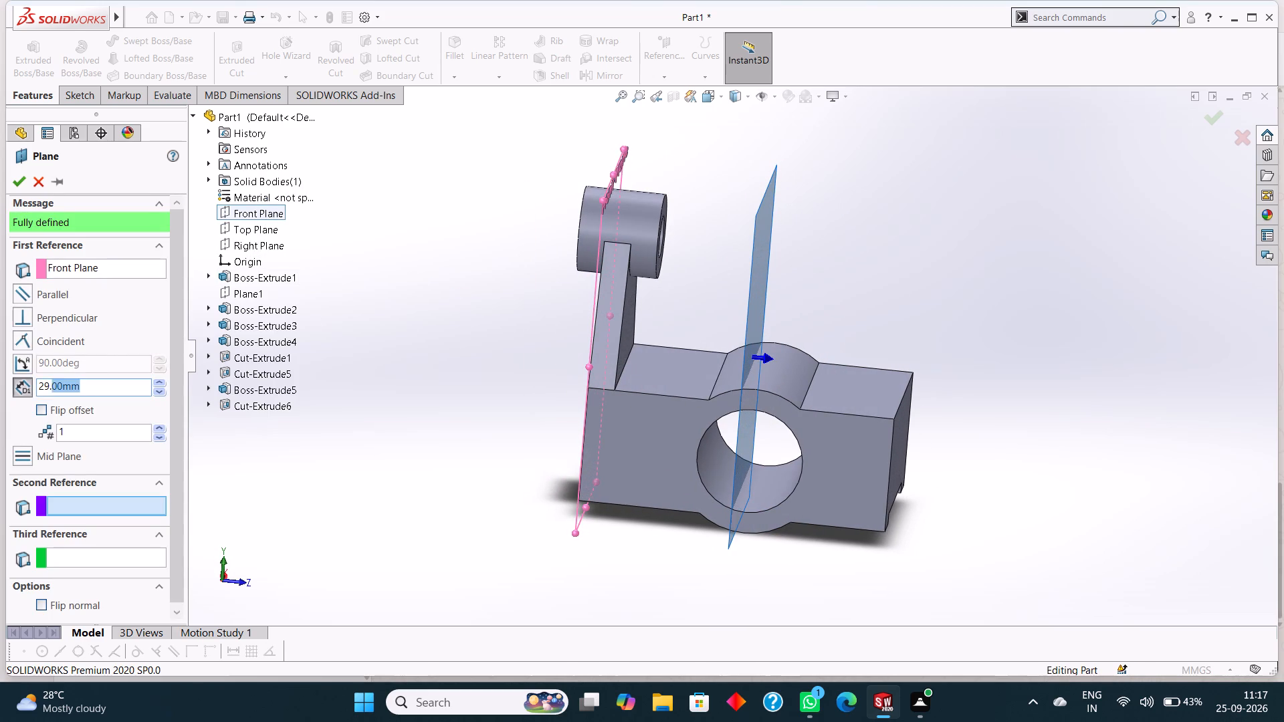
{"action": "left_click_drag", "start_coordinate": [45, 387], "coordinate": [25, 384]}
{"action": "type", "text": "58"}
{"action": "key", "text": "Return"}
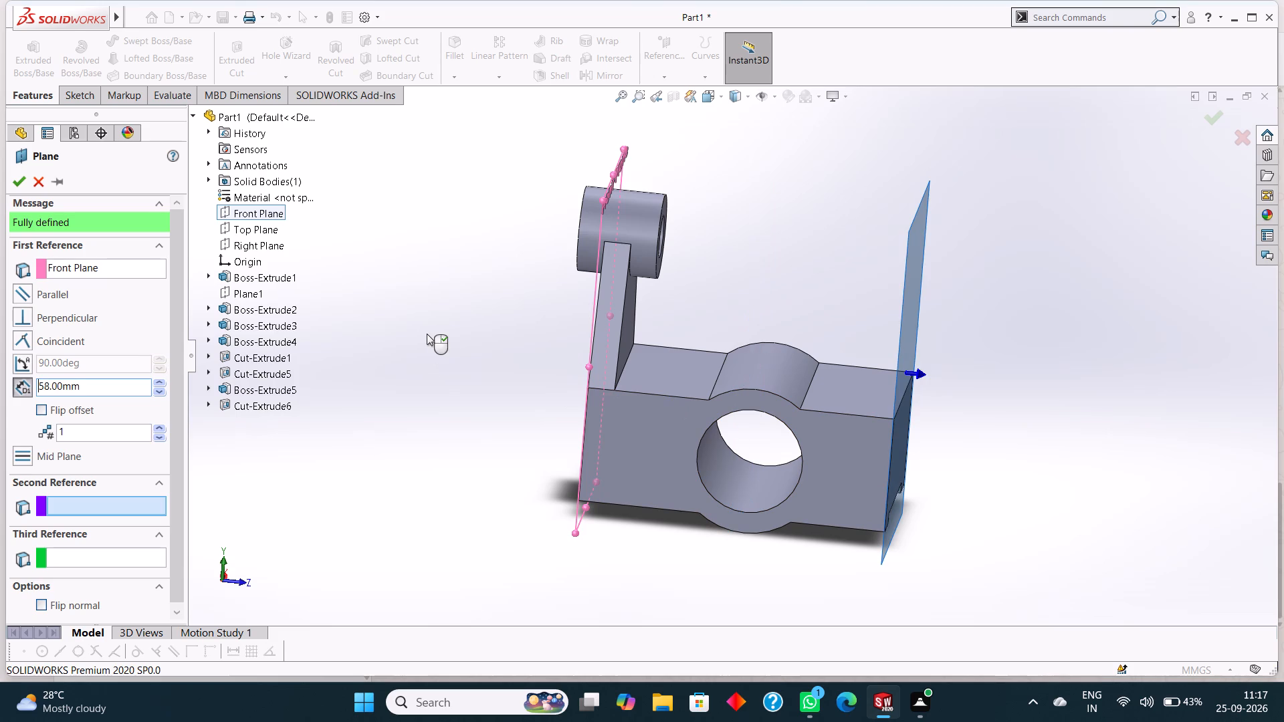
{"action": "left_click", "coordinate": [20, 181]}
{"action": "left_click", "coordinate": [1043, 257]}
On the 58 mm offset plane, sketch two concentric circles of radius 4 mm and 8 mm centred on the existing boss's bore.
{"action": "middle_click_drag", "start_coordinate": [1059, 254], "coordinate": [1023, 267]}
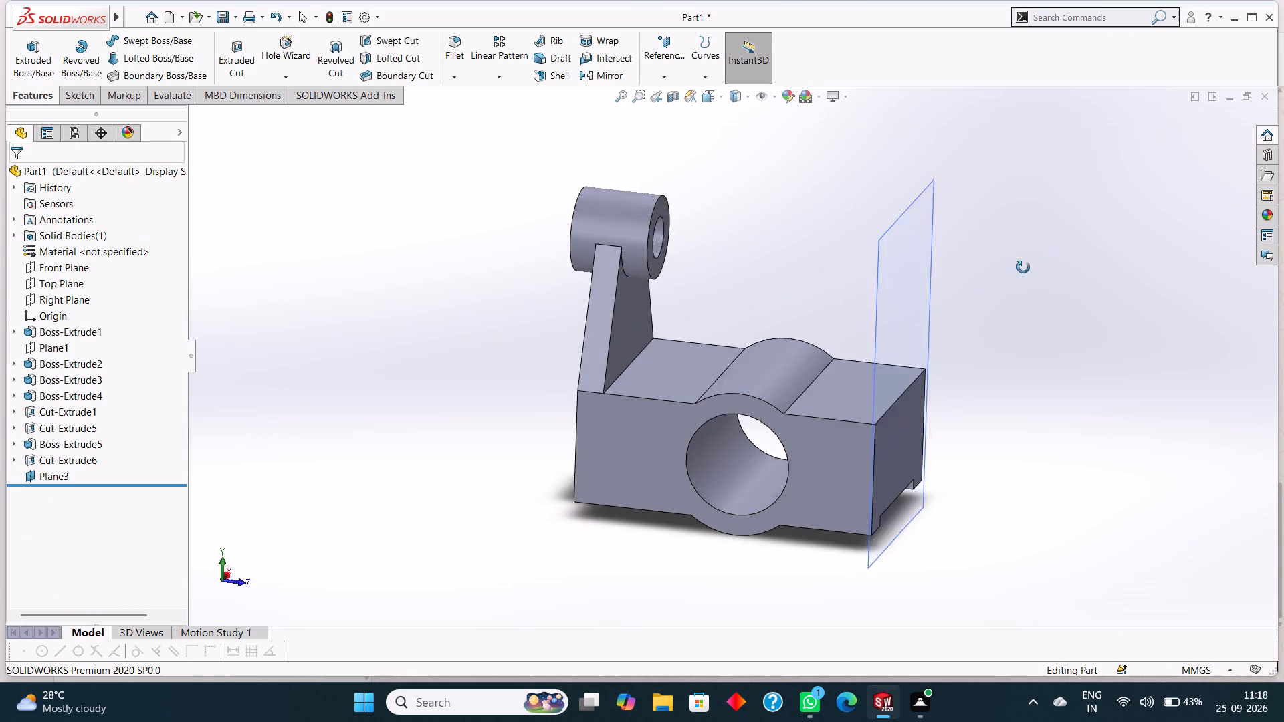
{"action": "middle_click_drag", "start_coordinate": [1023, 267], "coordinate": [1000, 269]}
{"action": "left_click", "coordinate": [879, 195]}
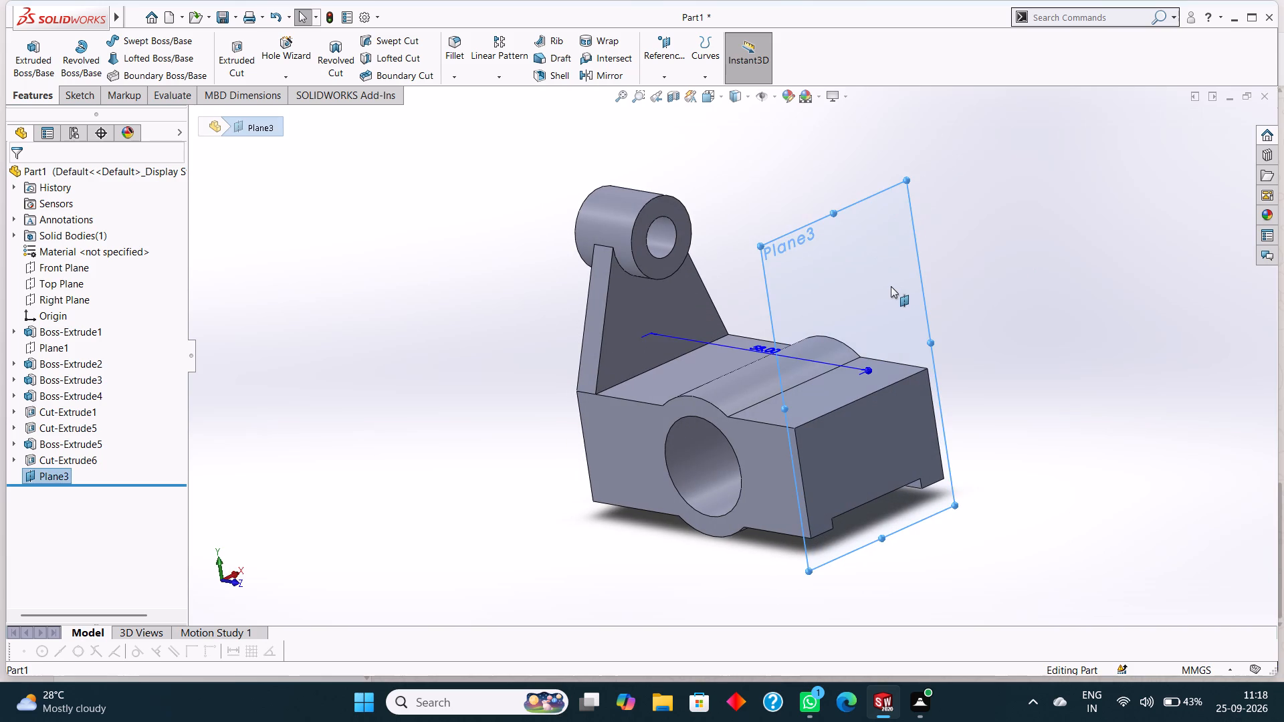
{"action": "key", "text": "ctrl+8"}
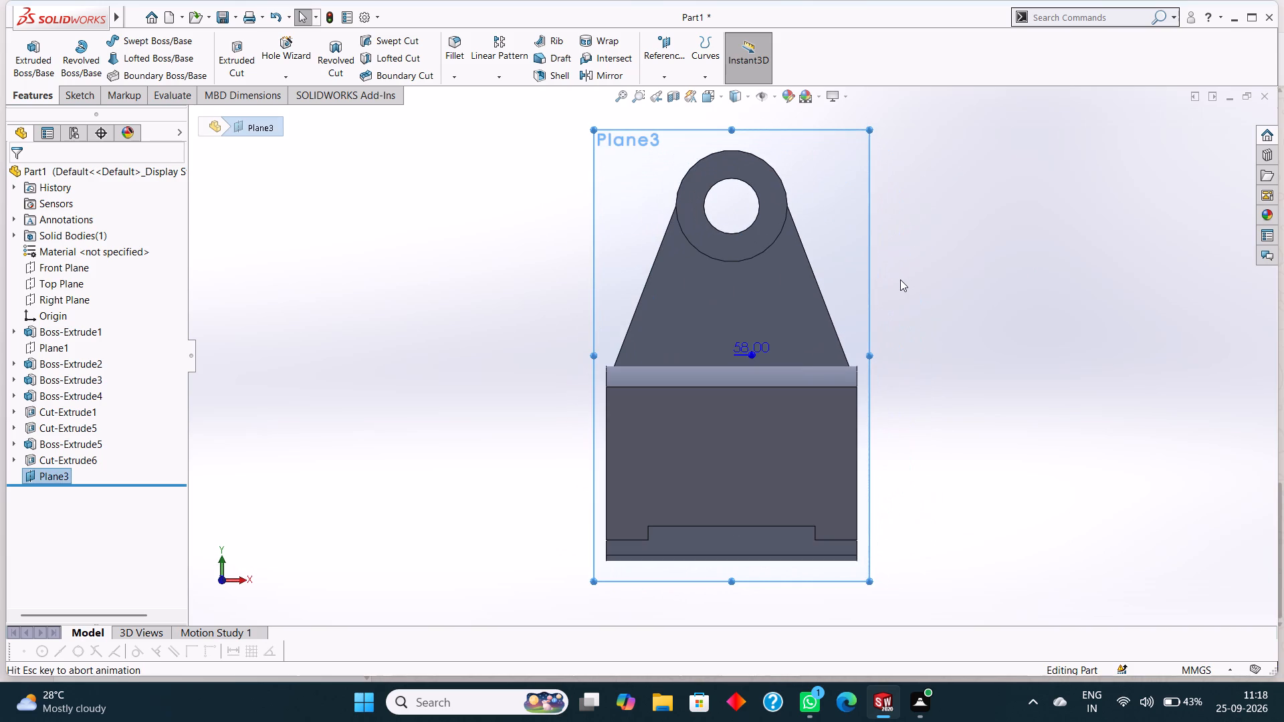
{"action": "right_click", "coordinate": [819, 180]}
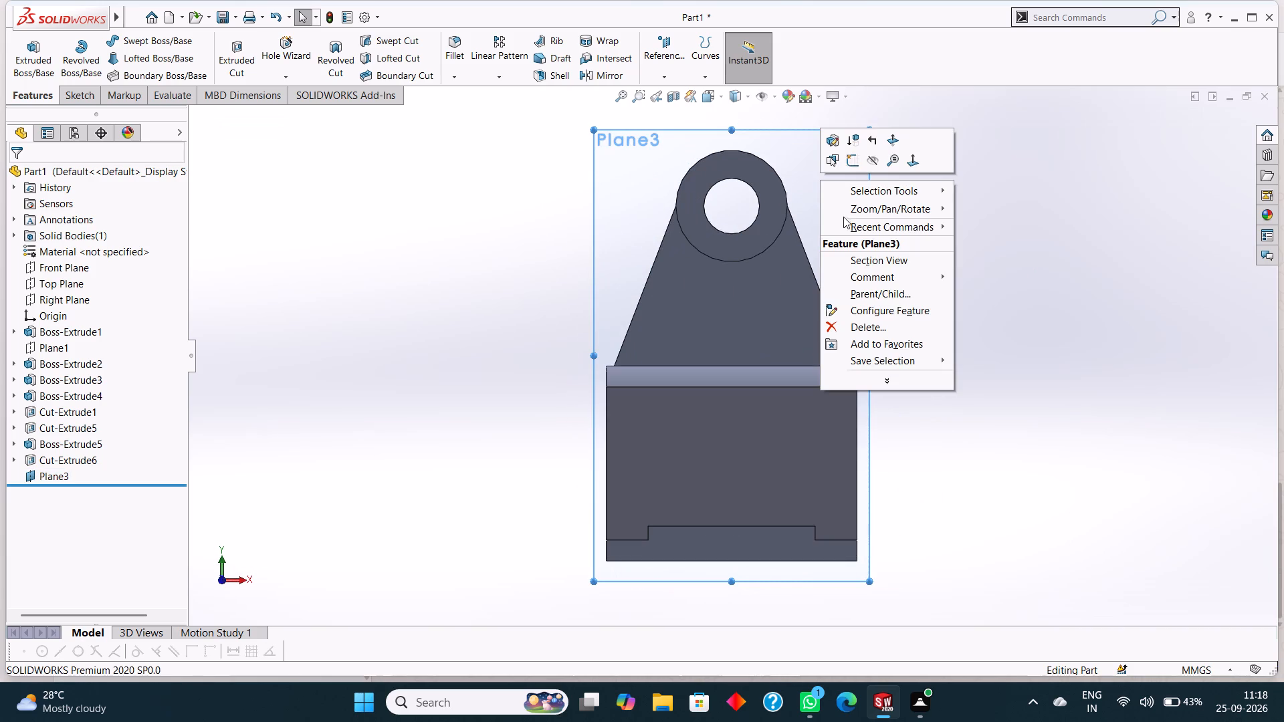
{"action": "left_click", "coordinate": [855, 159]}
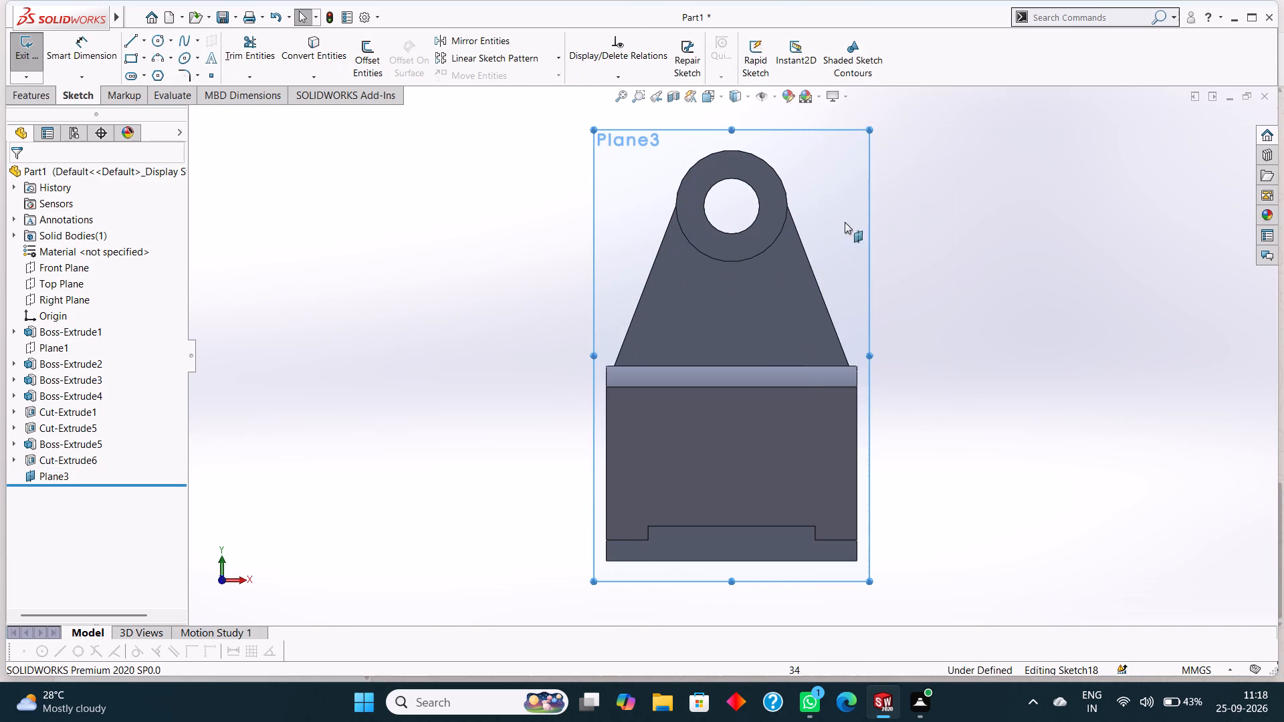
{"action": "left_click", "coordinate": [160, 37]}
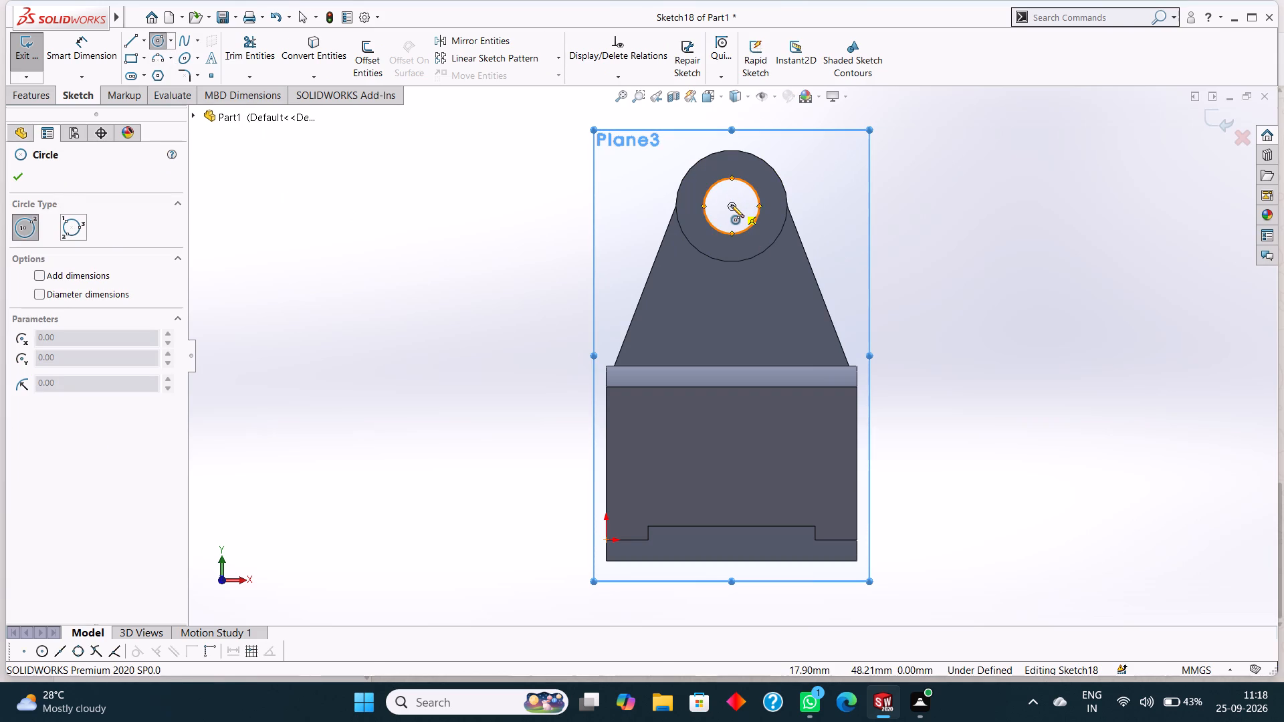
{"action": "left_click", "coordinate": [731, 205]}
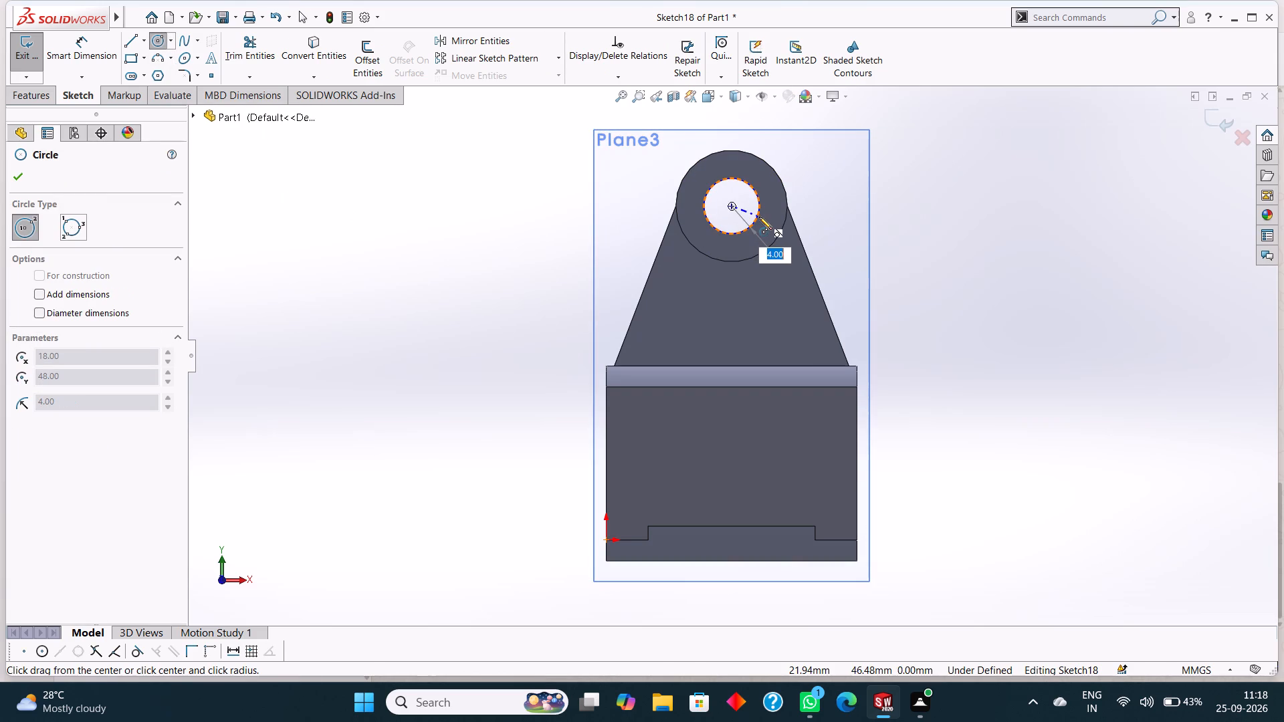
{"action": "left_click", "coordinate": [759, 217]}
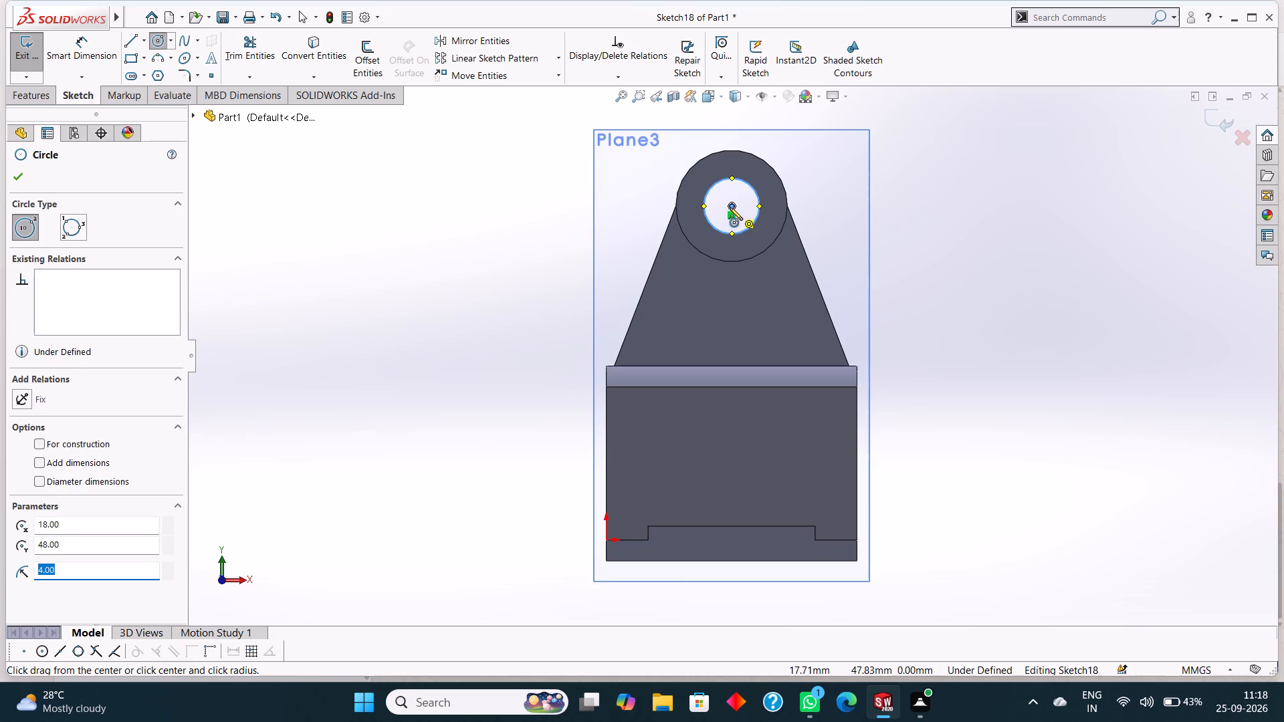
{"action": "left_click", "coordinate": [730, 205]}
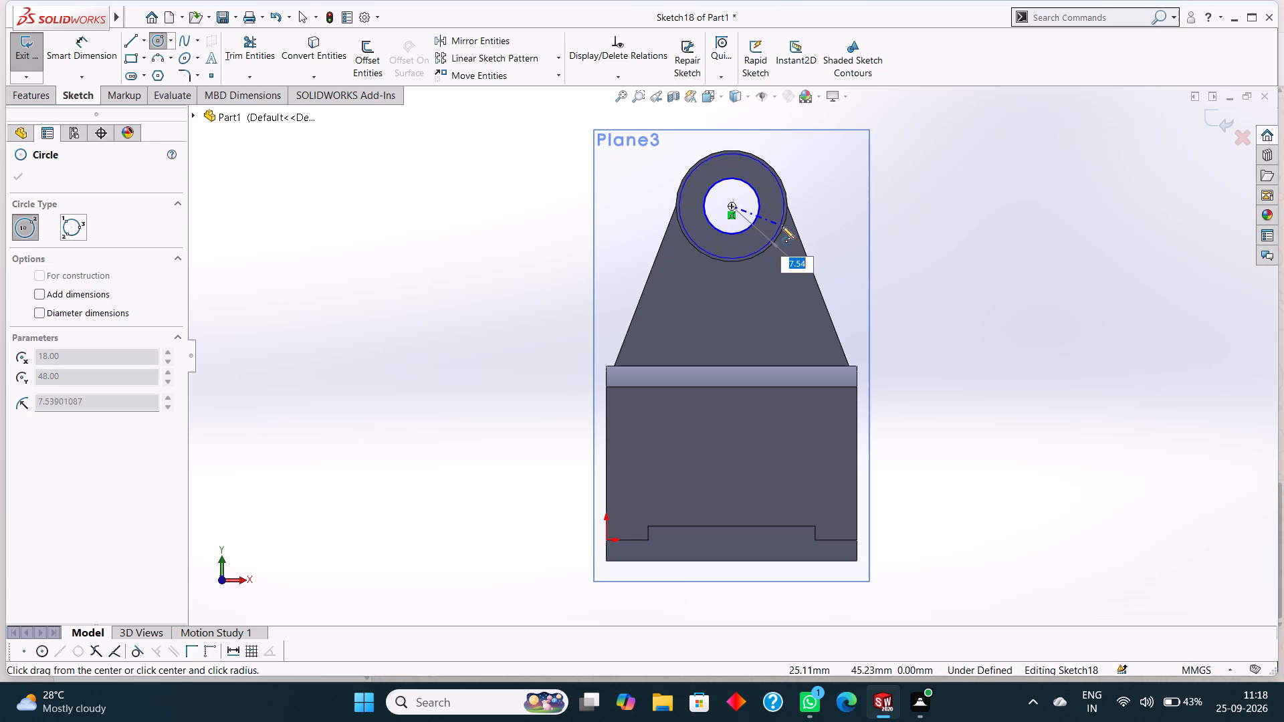
{"action": "left_click", "coordinate": [782, 227]}
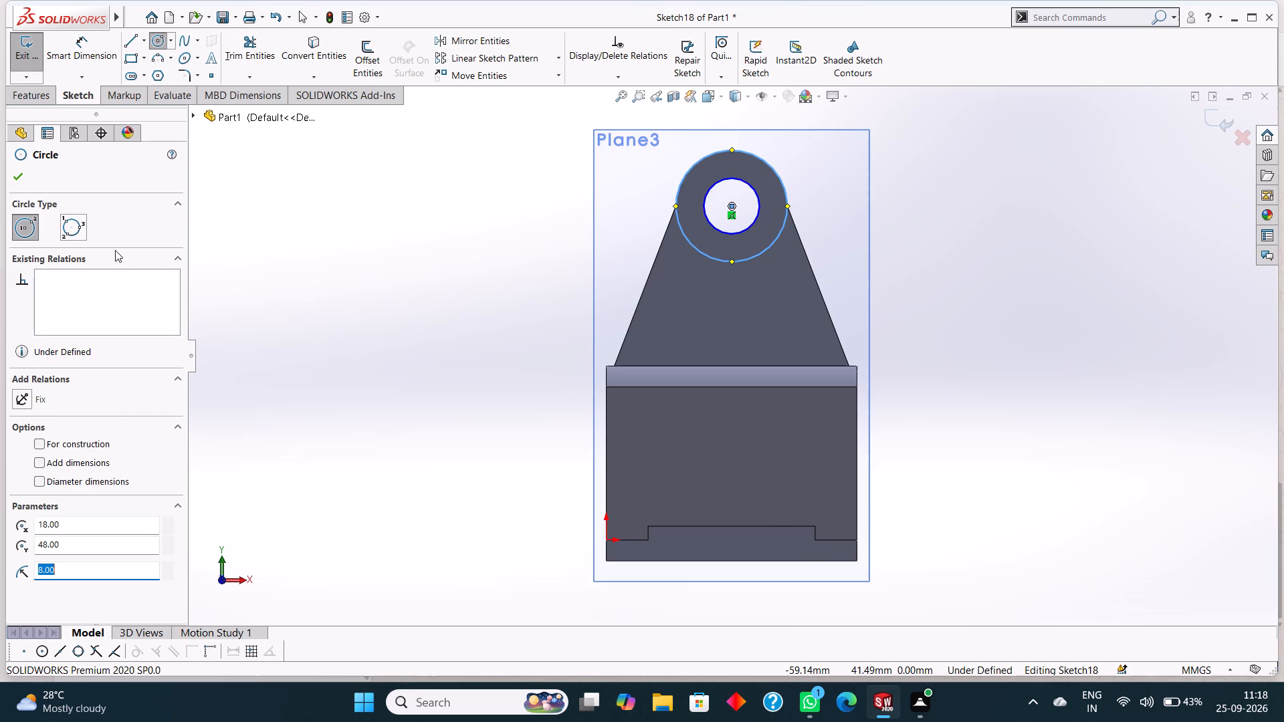
{"action": "left_click", "coordinate": [19, 172]}
Extrude the ring between the two circles as a boss, Mid Plane, 10 mm deep, with merged result.
{"action": "left_click", "coordinate": [27, 102]}
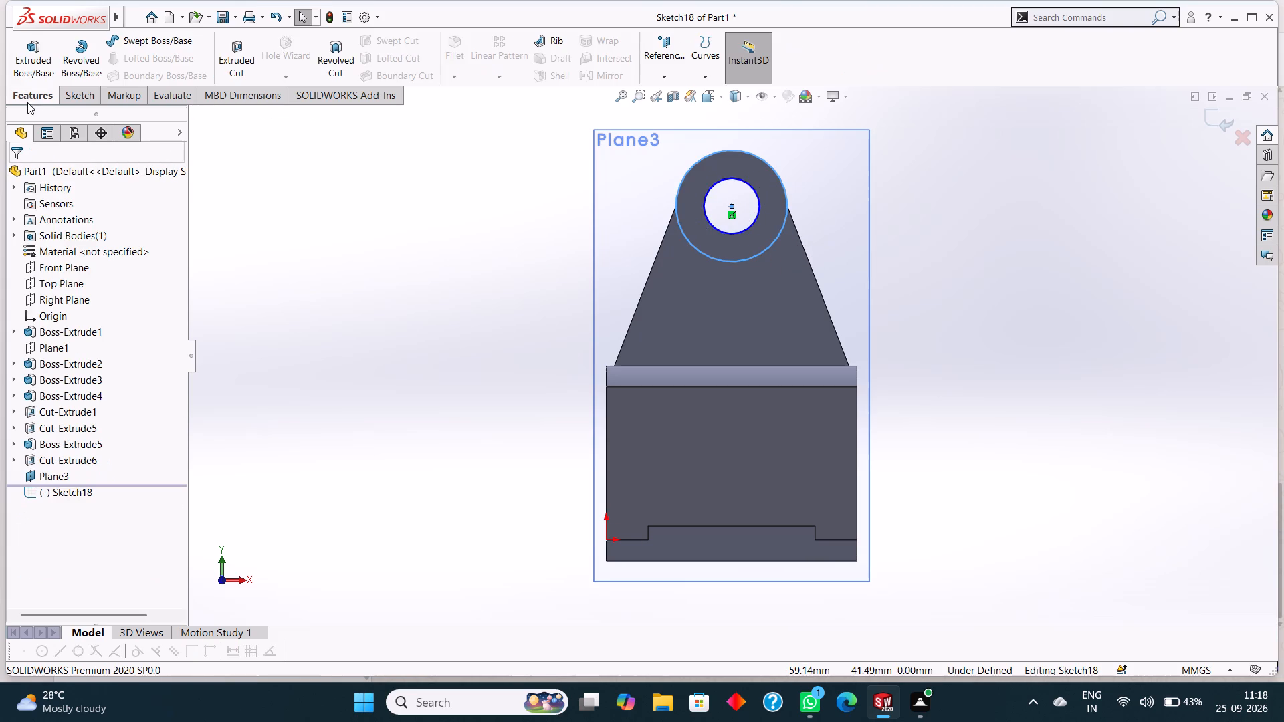
{"action": "left_click", "coordinate": [43, 66]}
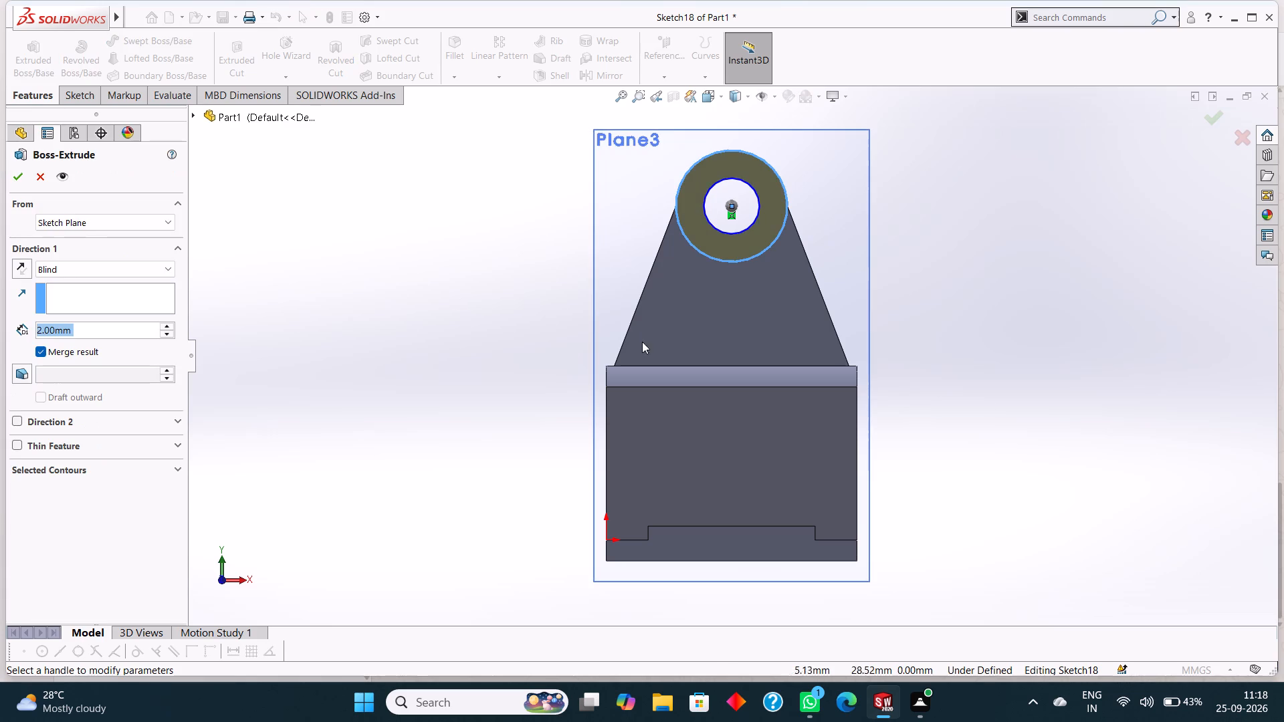
{"action": "middle_click_drag", "start_coordinate": [1144, 344], "coordinate": [1269, 410]}
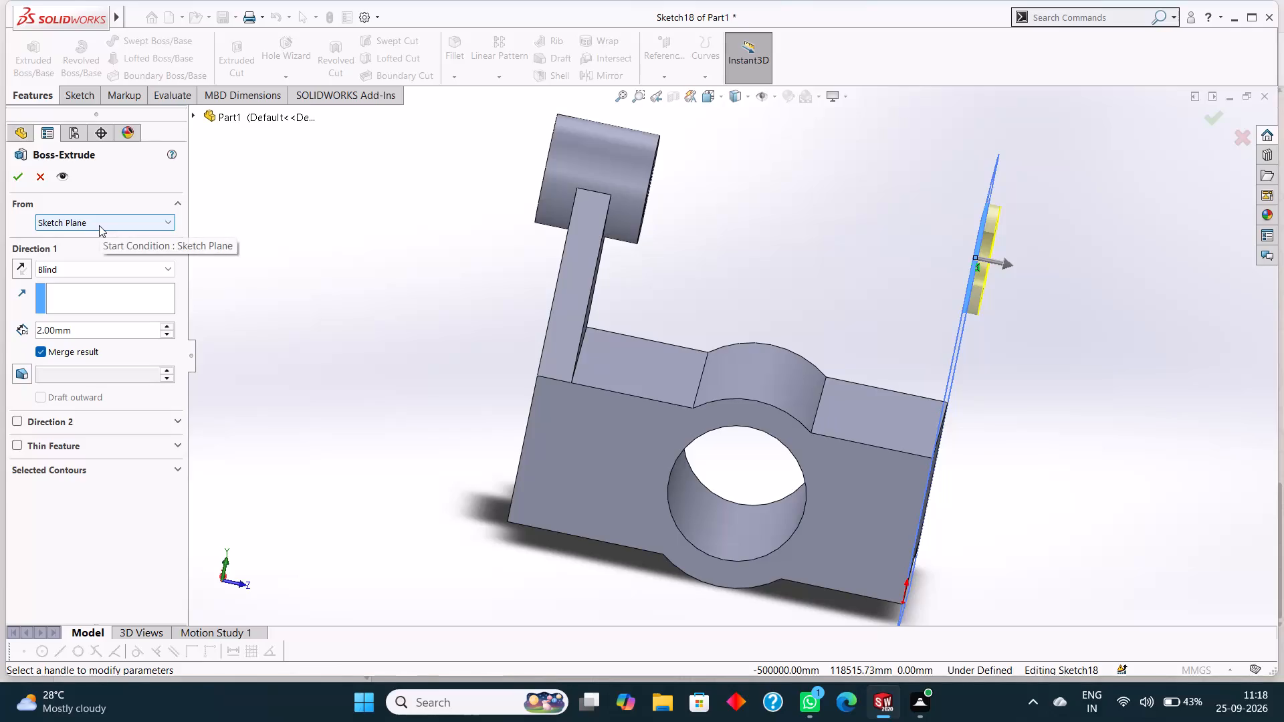
{"action": "left_click", "coordinate": [103, 269]}
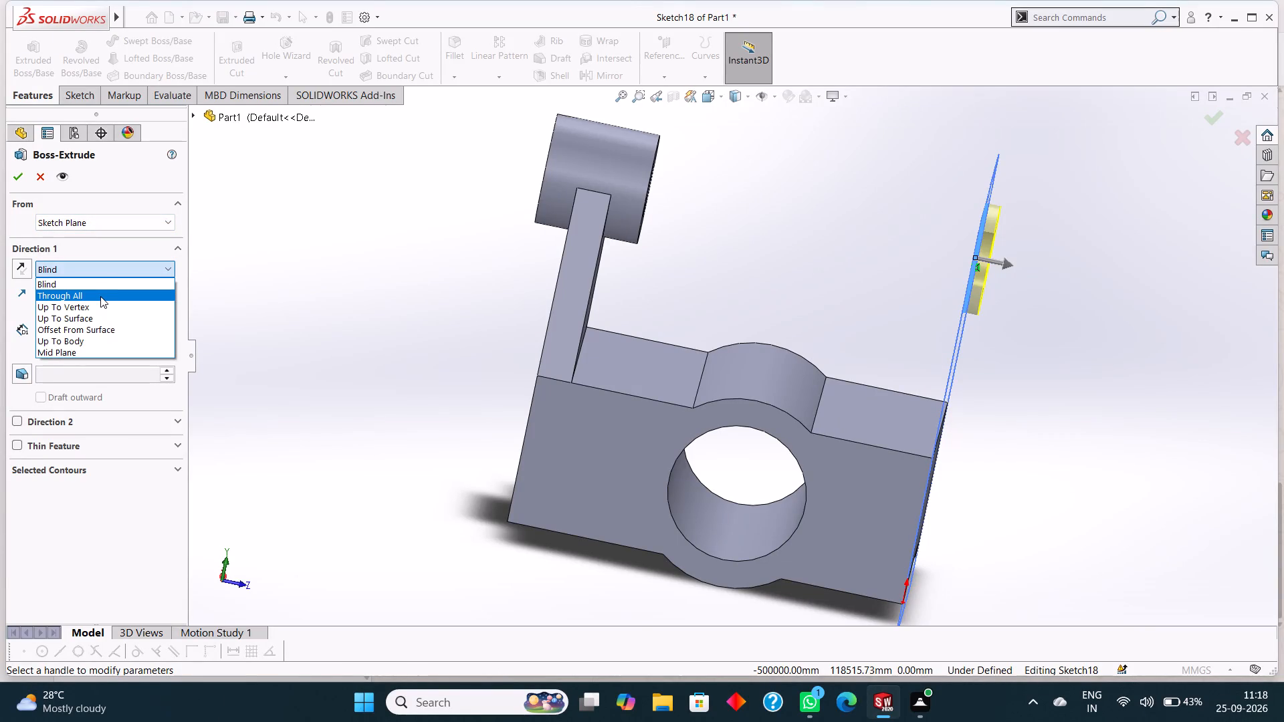
{"action": "left_click", "coordinate": [98, 352]}
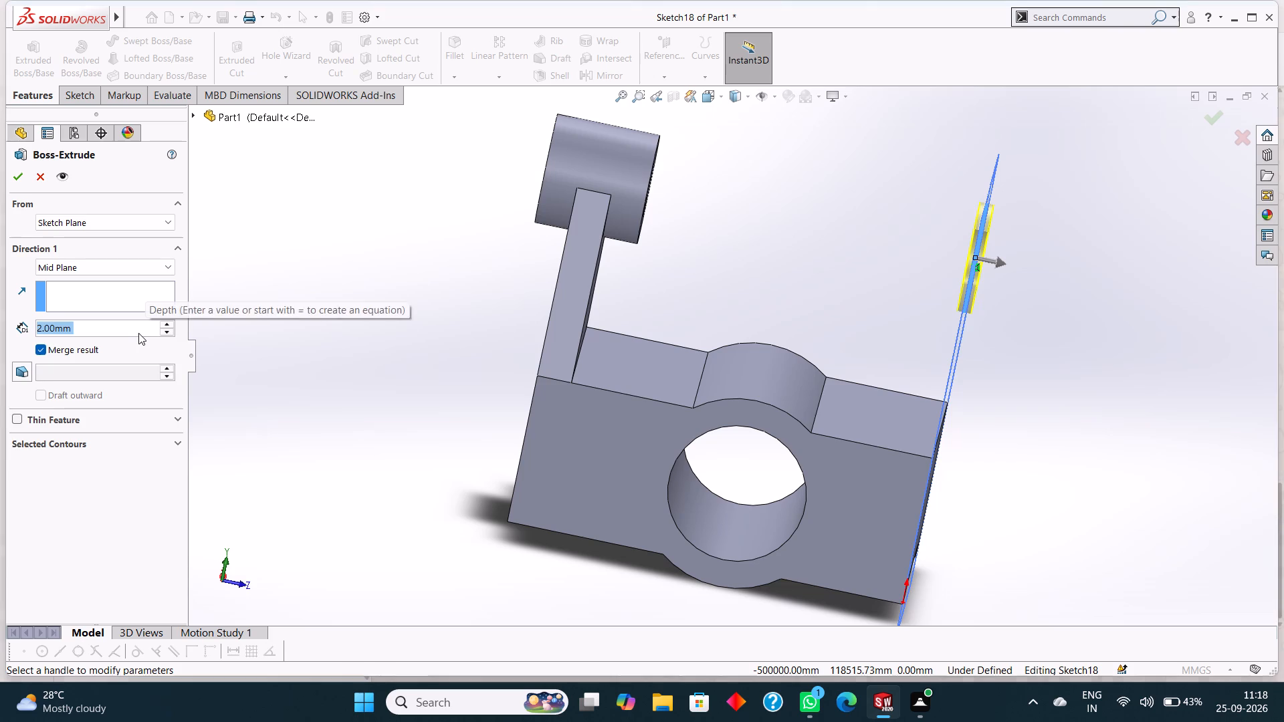
{"action": "type", "text": "10"}
{"action": "key", "text": "Return"}
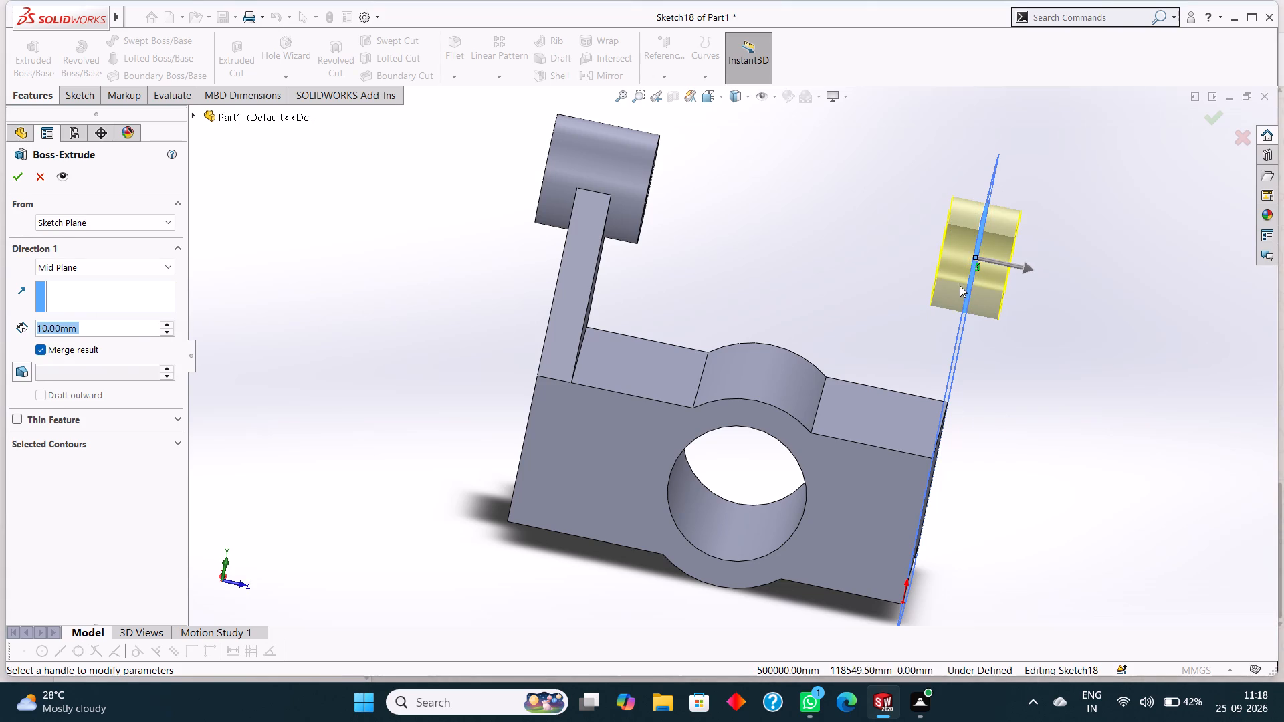
{"action": "left_click", "coordinate": [15, 180]}
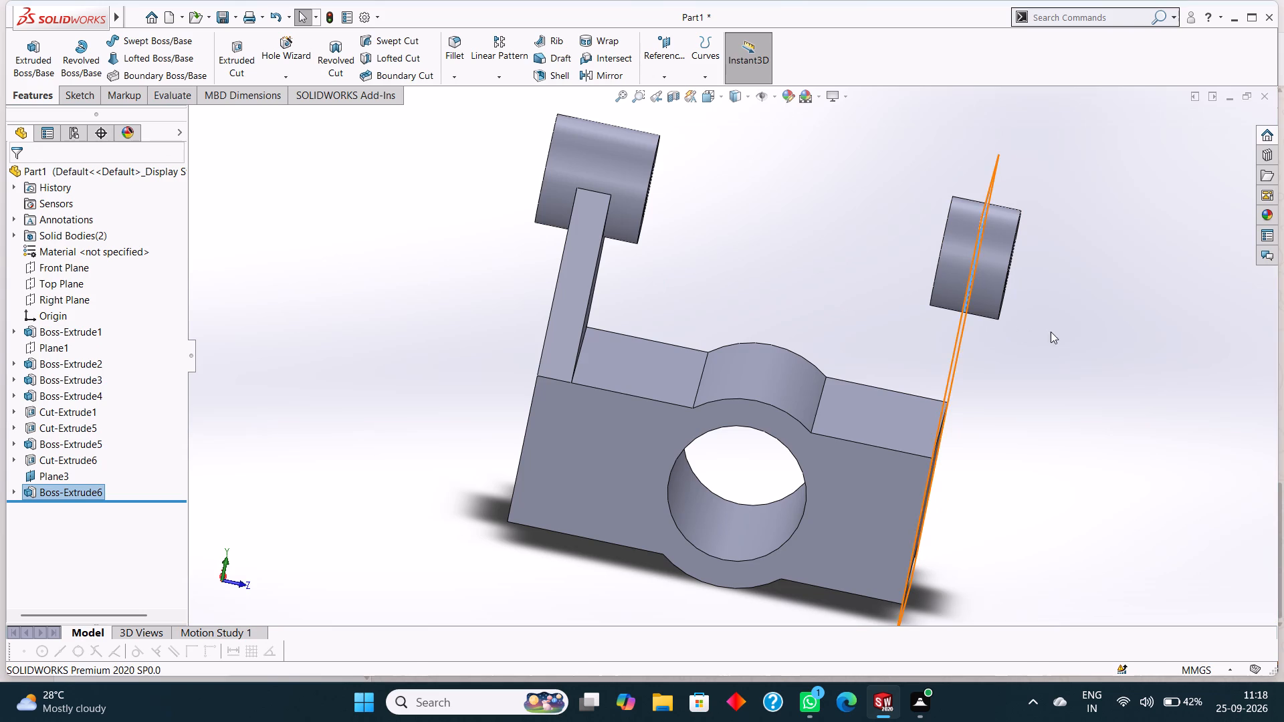
Start a new sketch on Plane3 and trace the existing web's origin-side sloped edge from the block's top to the boss's outer circle.
{"action": "middle_click_drag", "start_coordinate": [1051, 333], "coordinate": [1076, 344]}
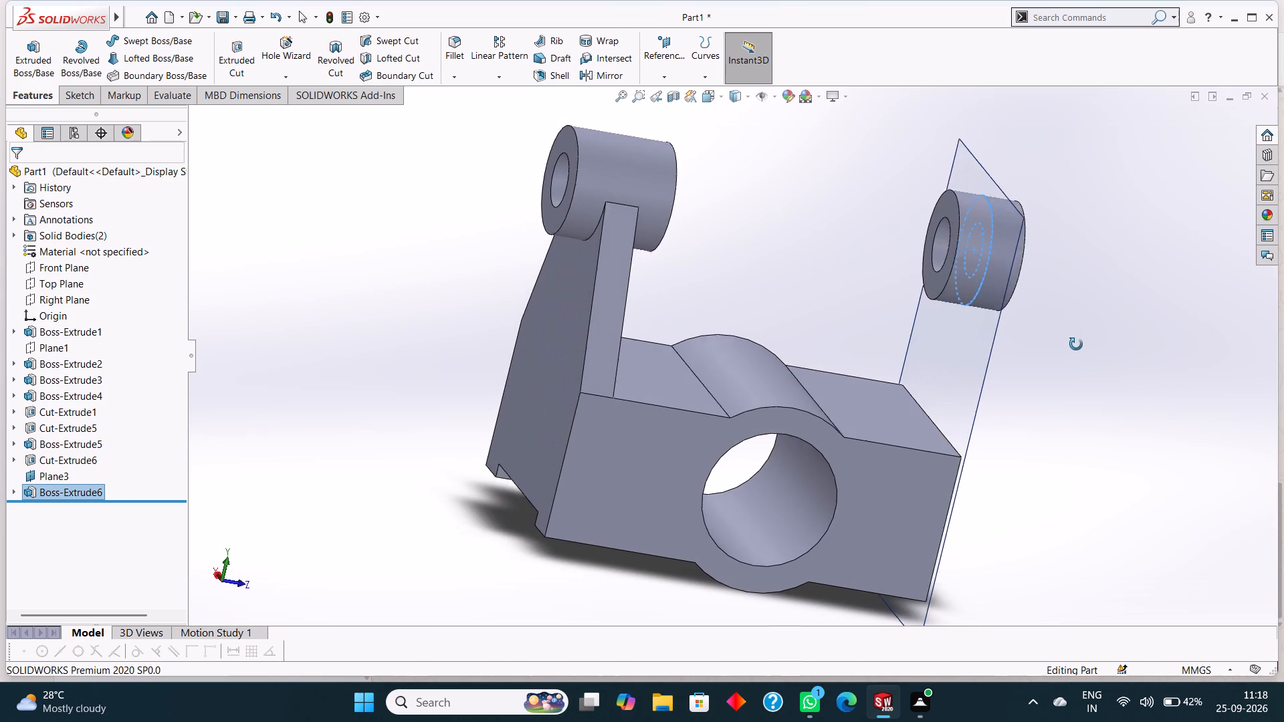
{"action": "middle_click_drag", "start_coordinate": [1076, 344], "coordinate": [1072, 345]}
{"action": "middle_click_drag", "start_coordinate": [1055, 346], "coordinate": [999, 335]}
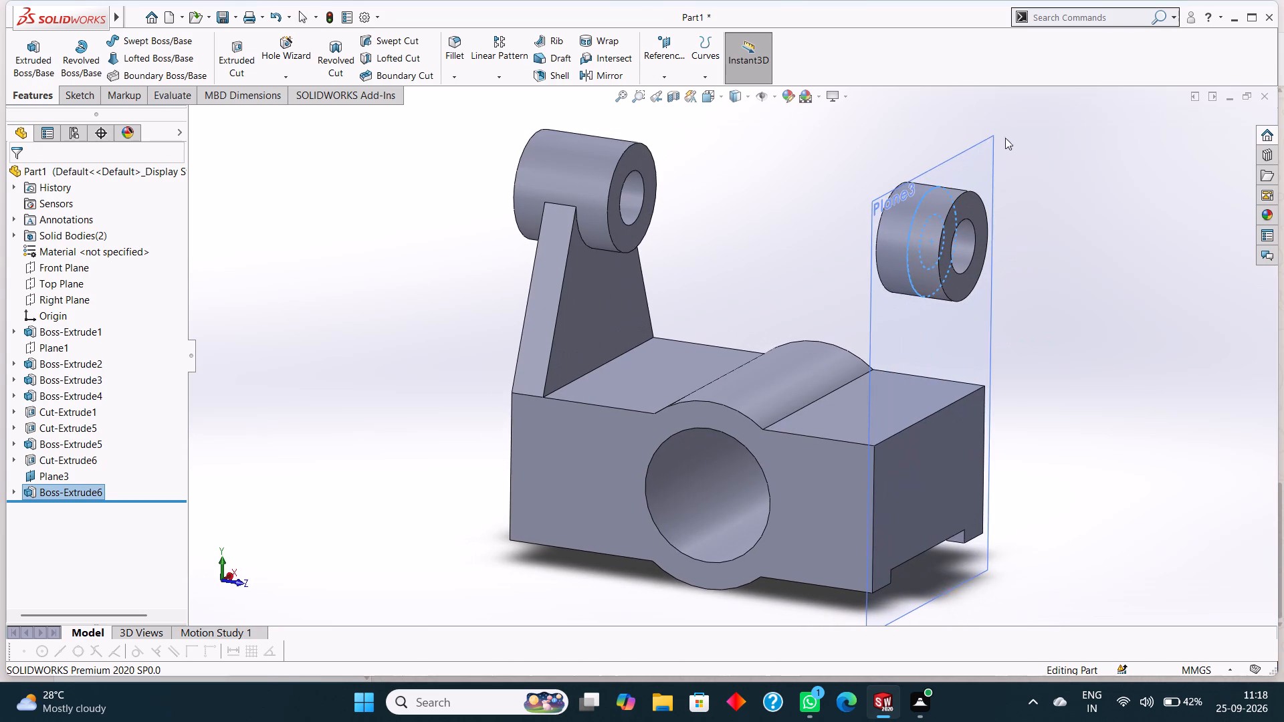
{"action": "left_click", "coordinate": [976, 142]}
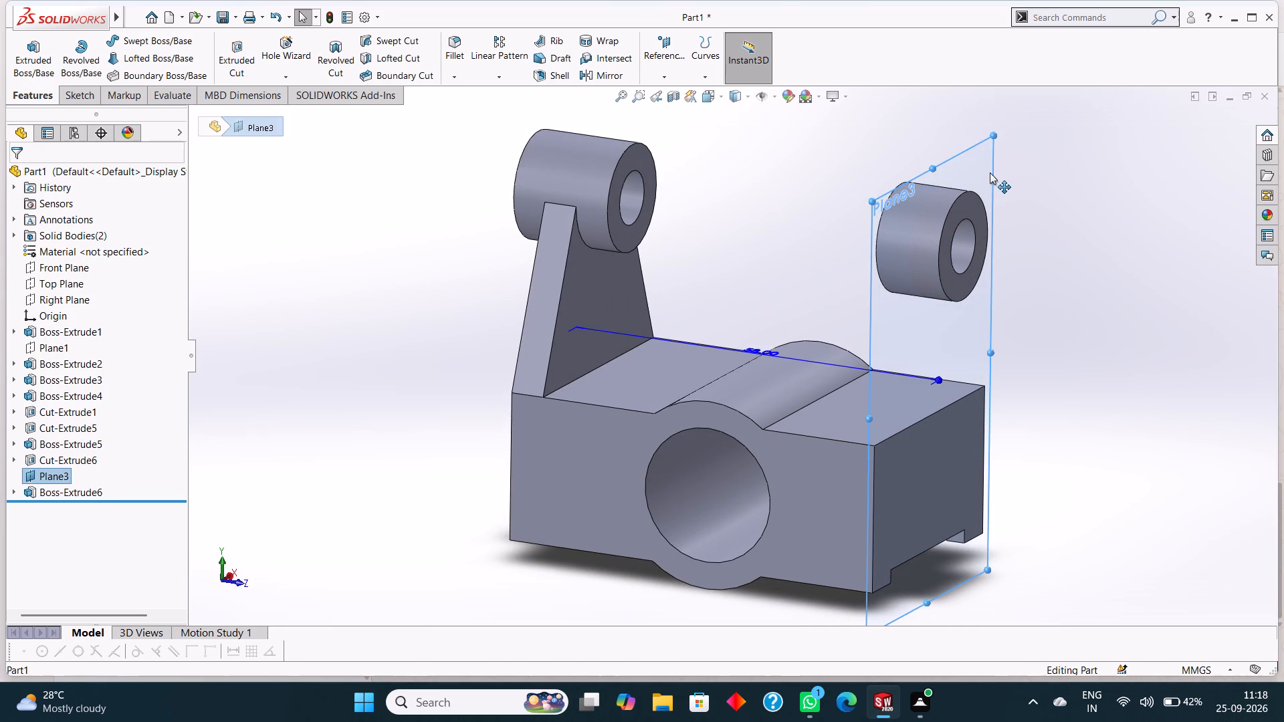
{"action": "key", "text": "ctrl+8"}
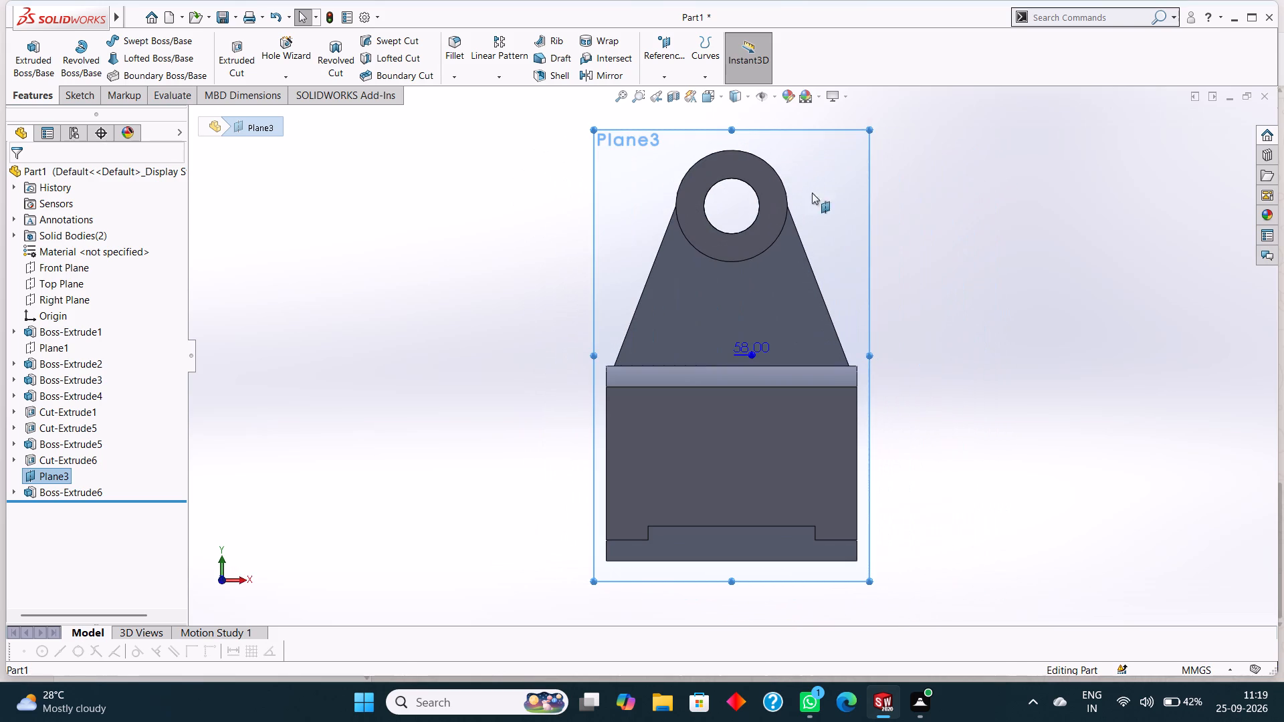
{"action": "right_click", "coordinate": [620, 233]}
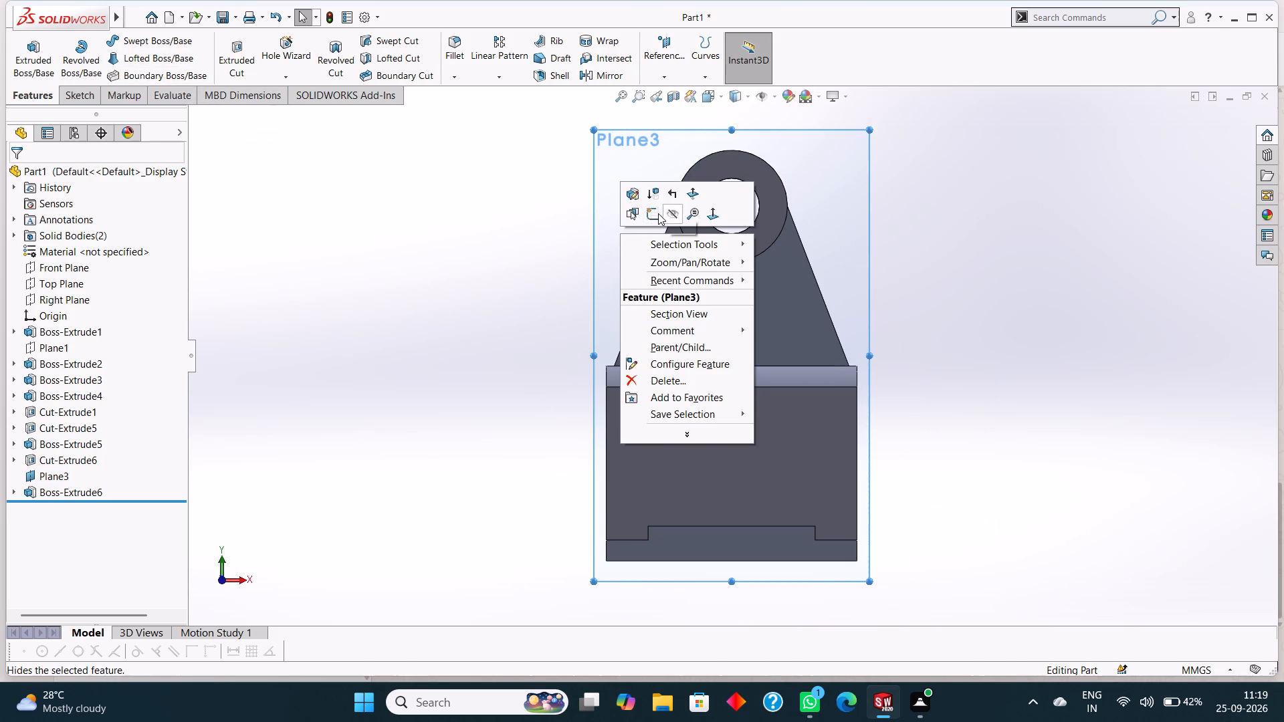
{"action": "left_click", "coordinate": [653, 213]}
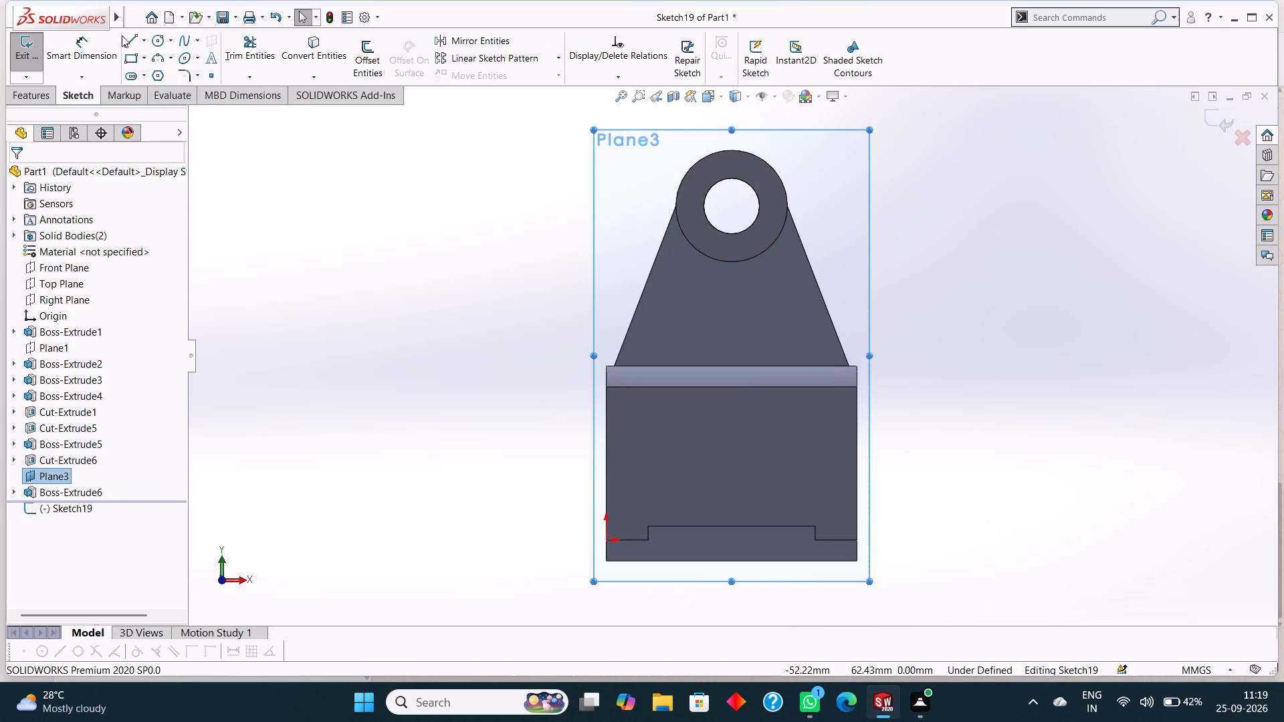
{"action": "left_click", "coordinate": [130, 36]}
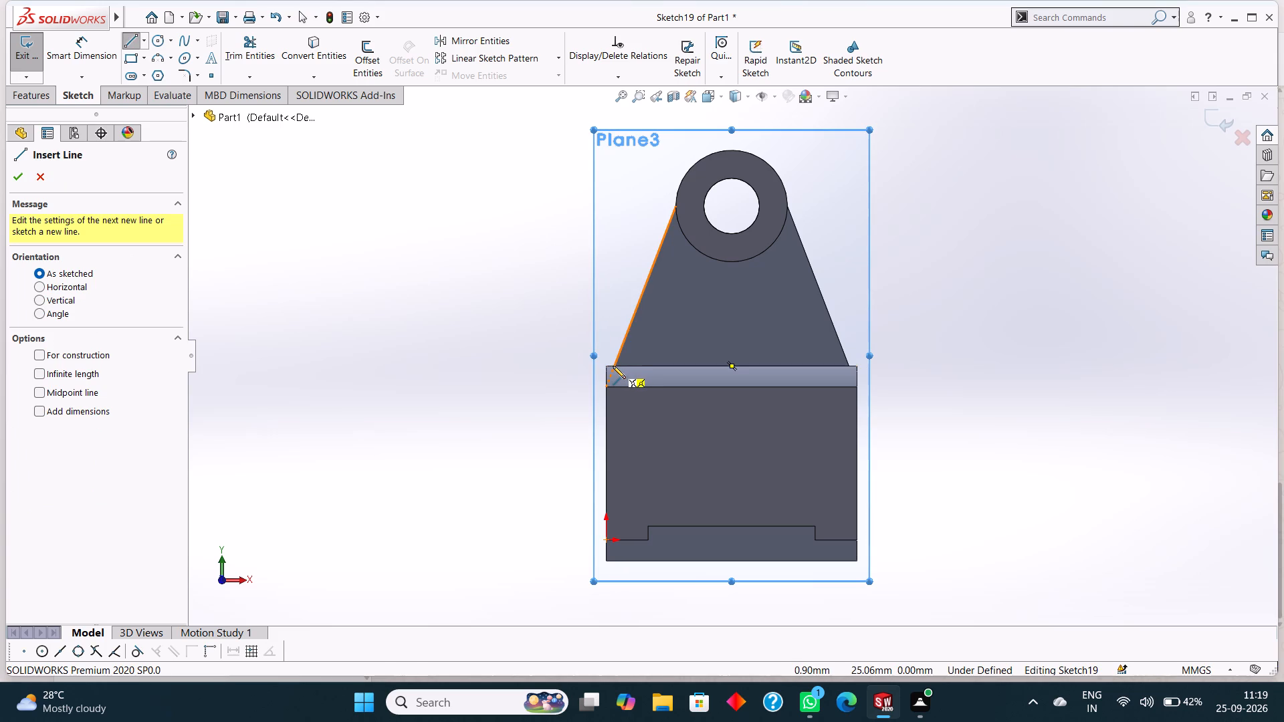
{"action": "left_click", "coordinate": [613, 366]}
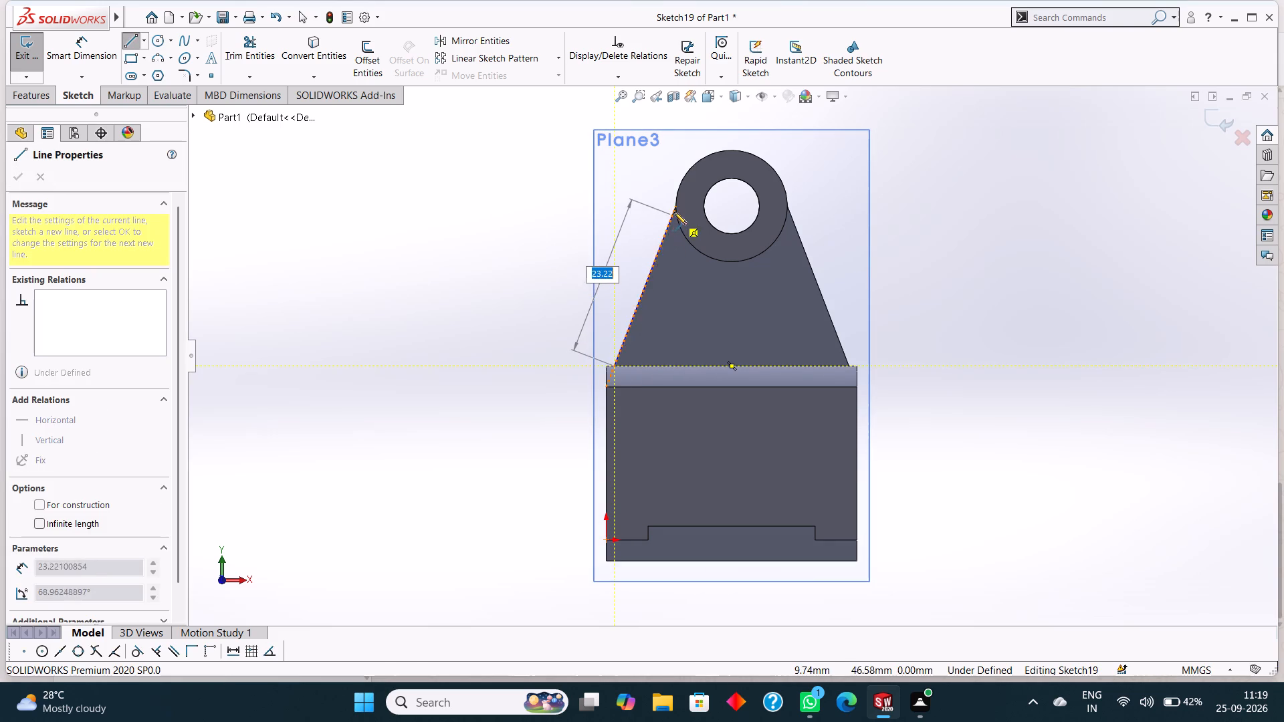
{"action": "left_click", "coordinate": [675, 207]}
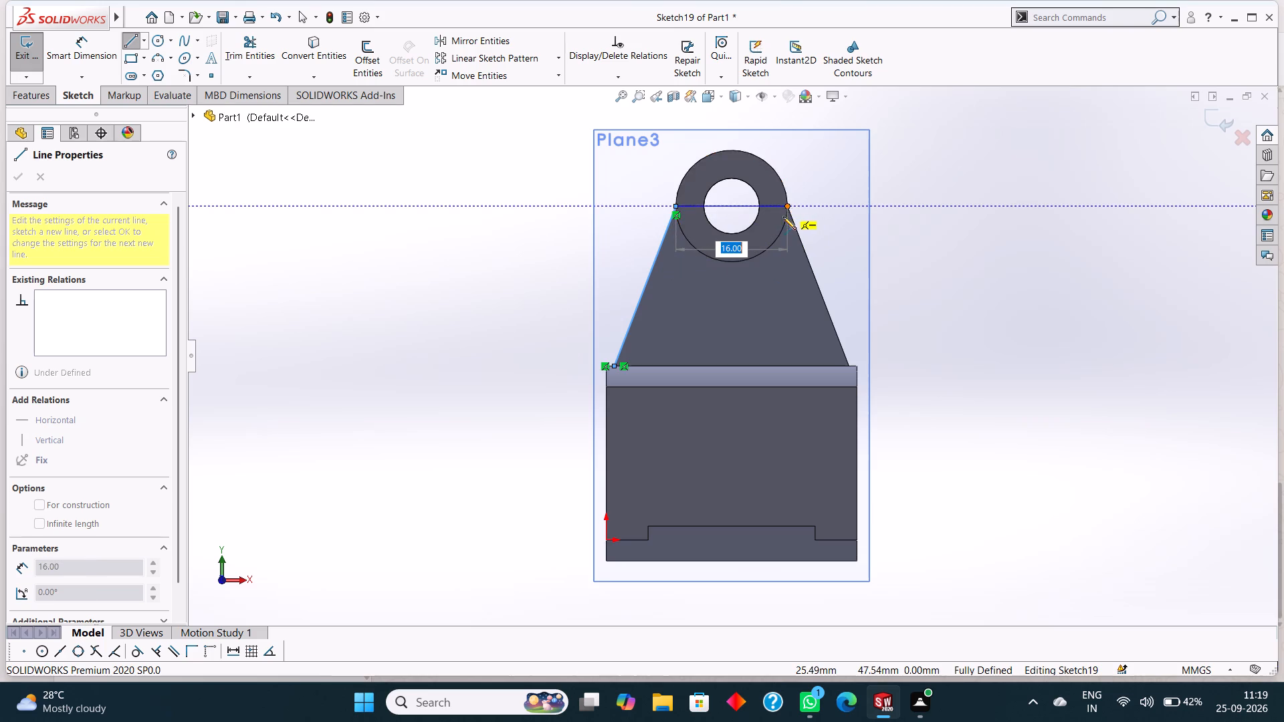
{"action": "right_click", "coordinate": [523, 246]}
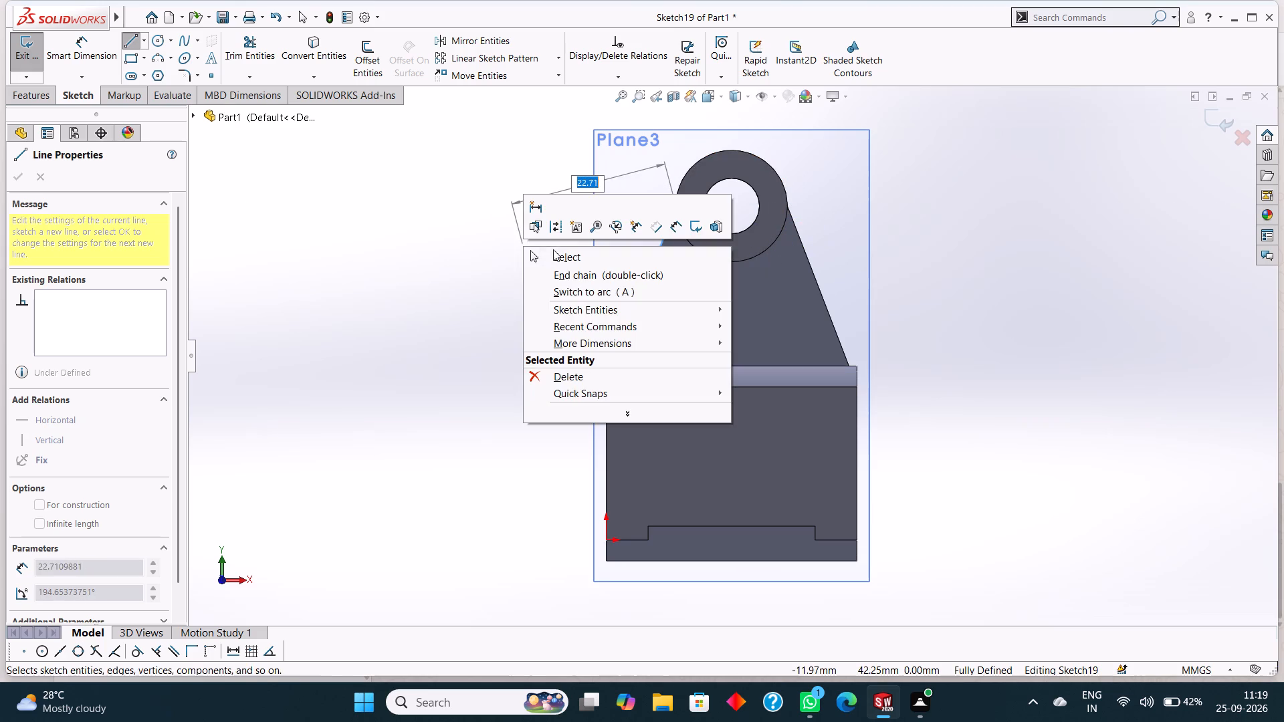
{"action": "left_click", "coordinate": [561, 253]}
Trace the web's other sloped edge down from the boss and join both lower ends with a horizontal line about 34 mm long.
{"action": "left_click", "coordinate": [126, 39]}
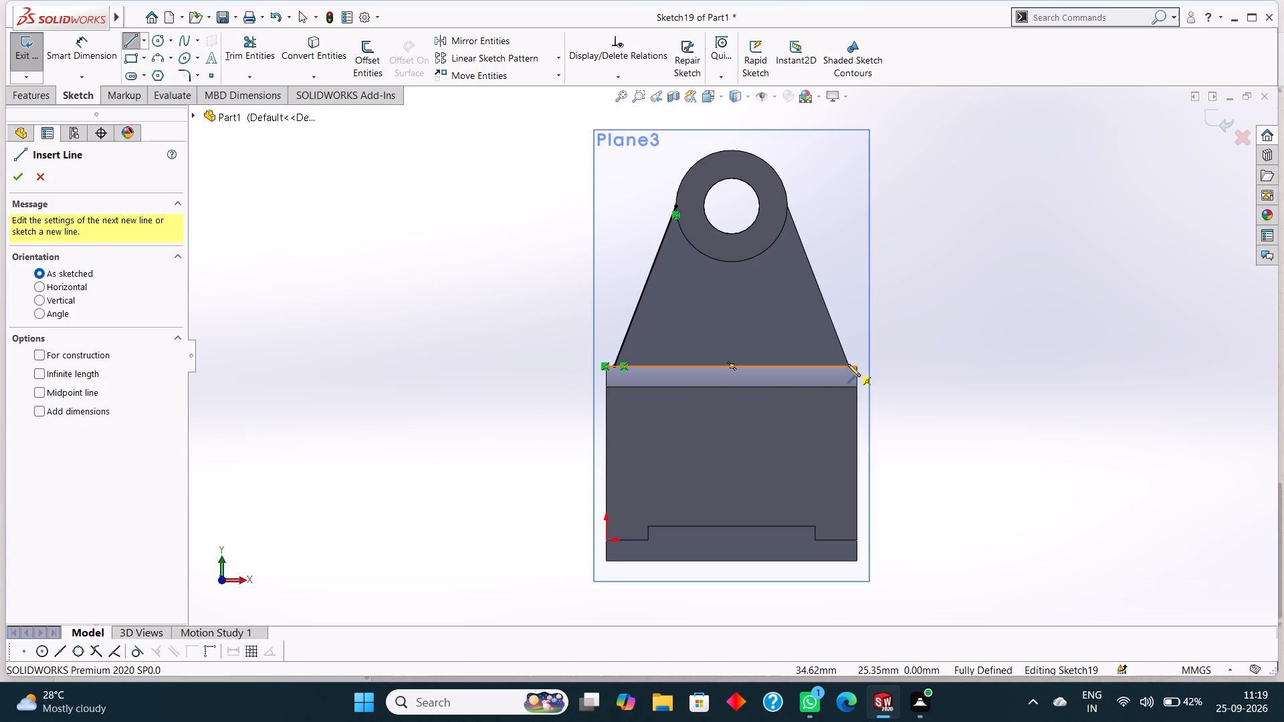
{"action": "left_click", "coordinate": [786, 205]}
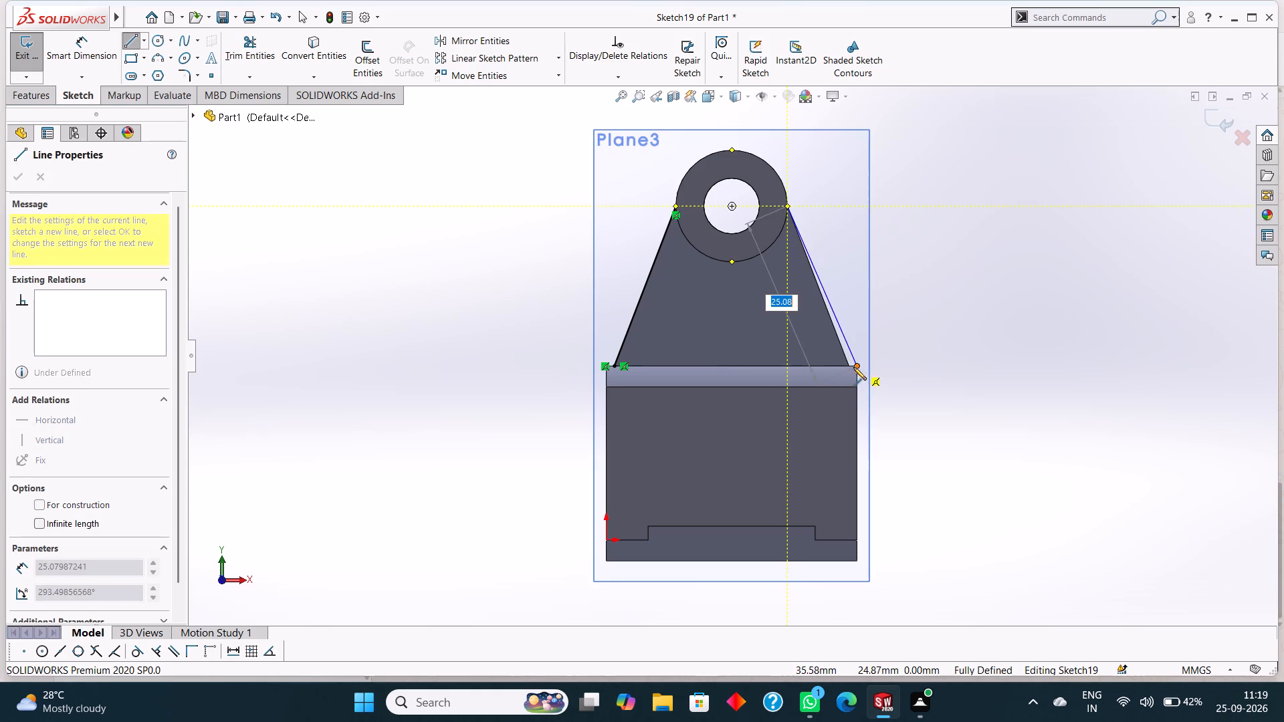
{"action": "left_click", "coordinate": [849, 366]}
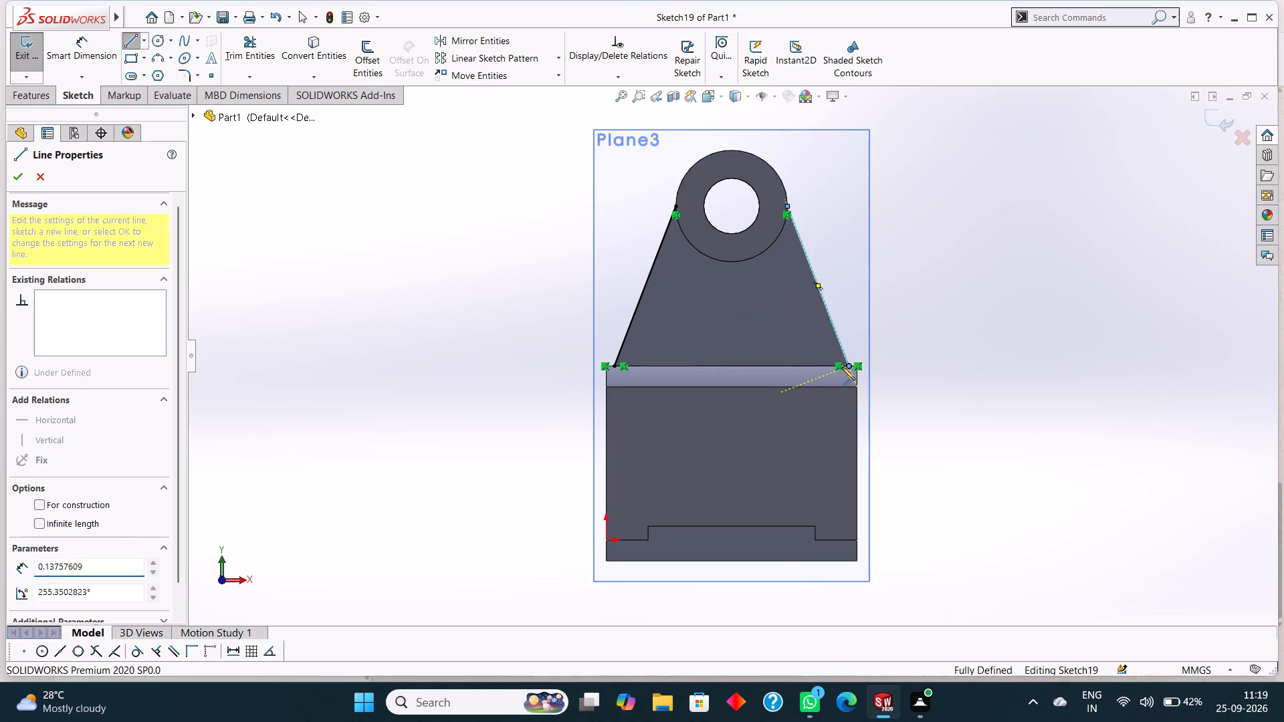
{"action": "left_click", "coordinate": [616, 368]}
{"action": "right_click", "coordinate": [436, 350]}
{"action": "left_click", "coordinate": [462, 358]}
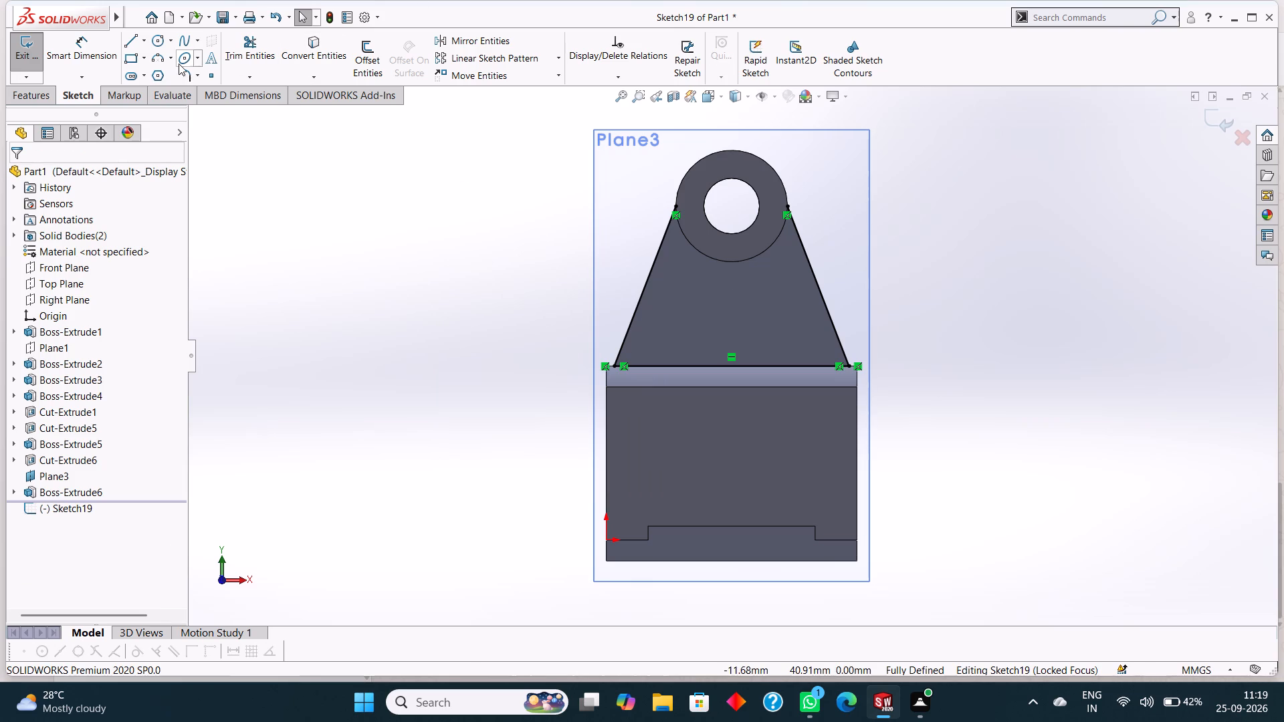
Connect the upper ends of the sloped lines with a three-point arc following the lower half of the boss's 8 mm radius outline.
{"action": "left_click", "coordinate": [156, 59]}
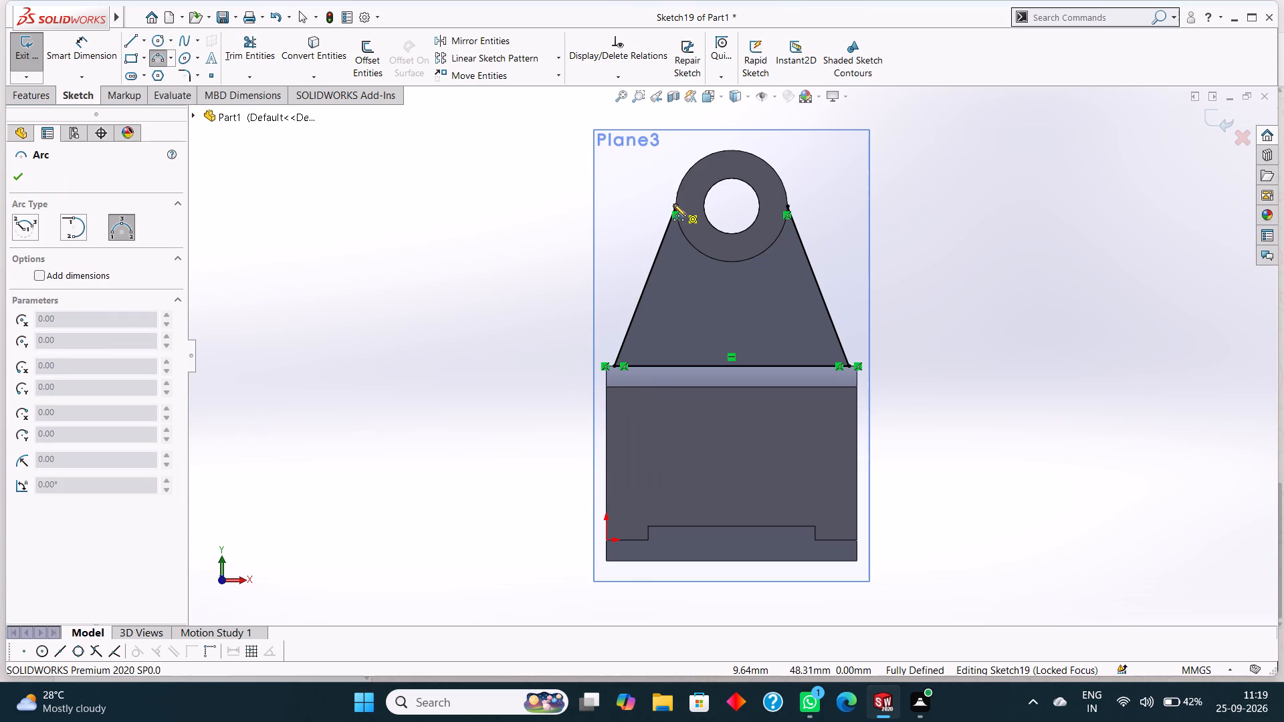
{"action": "left_click", "coordinate": [673, 204]}
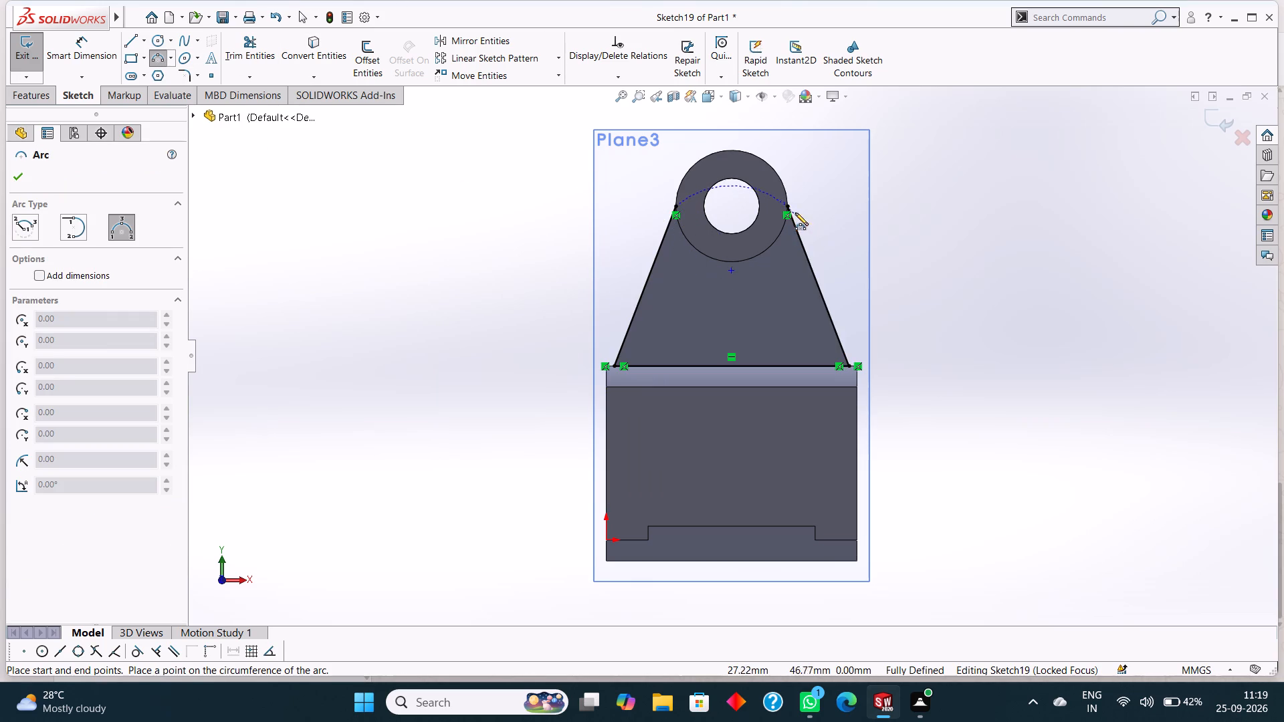
{"action": "left_click", "coordinate": [787, 208]}
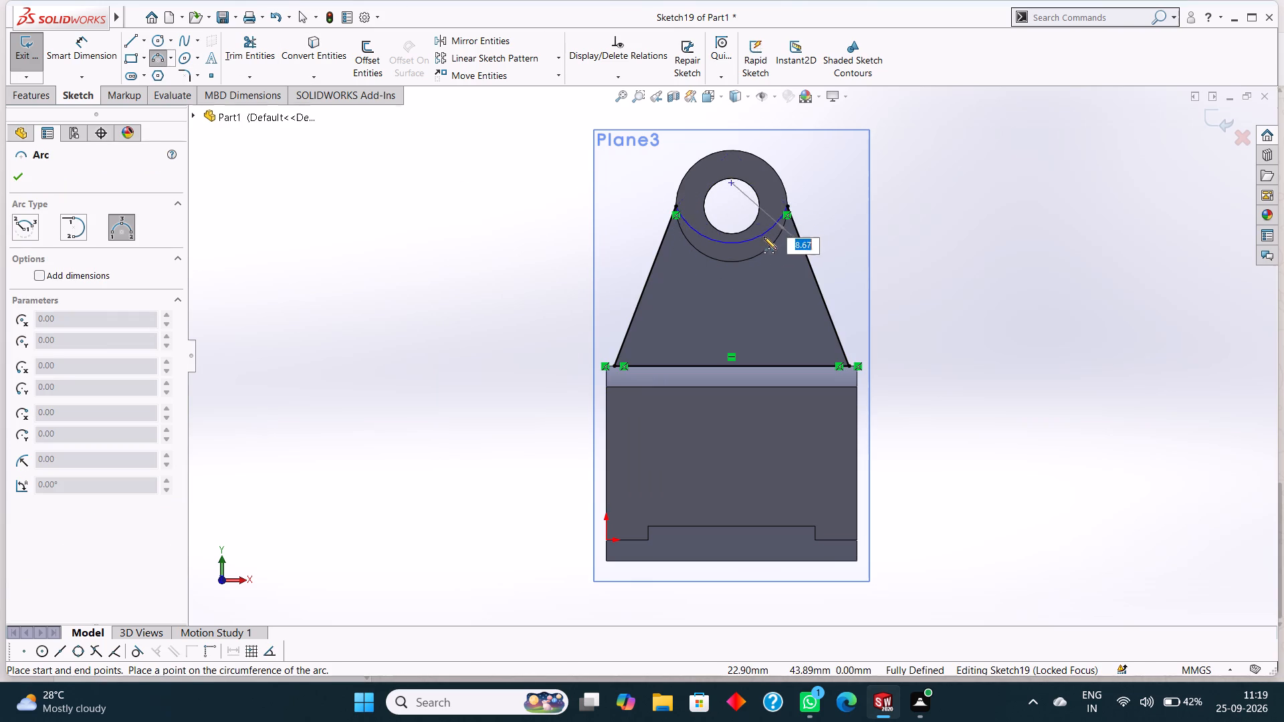
{"action": "left_click", "coordinate": [754, 260]}
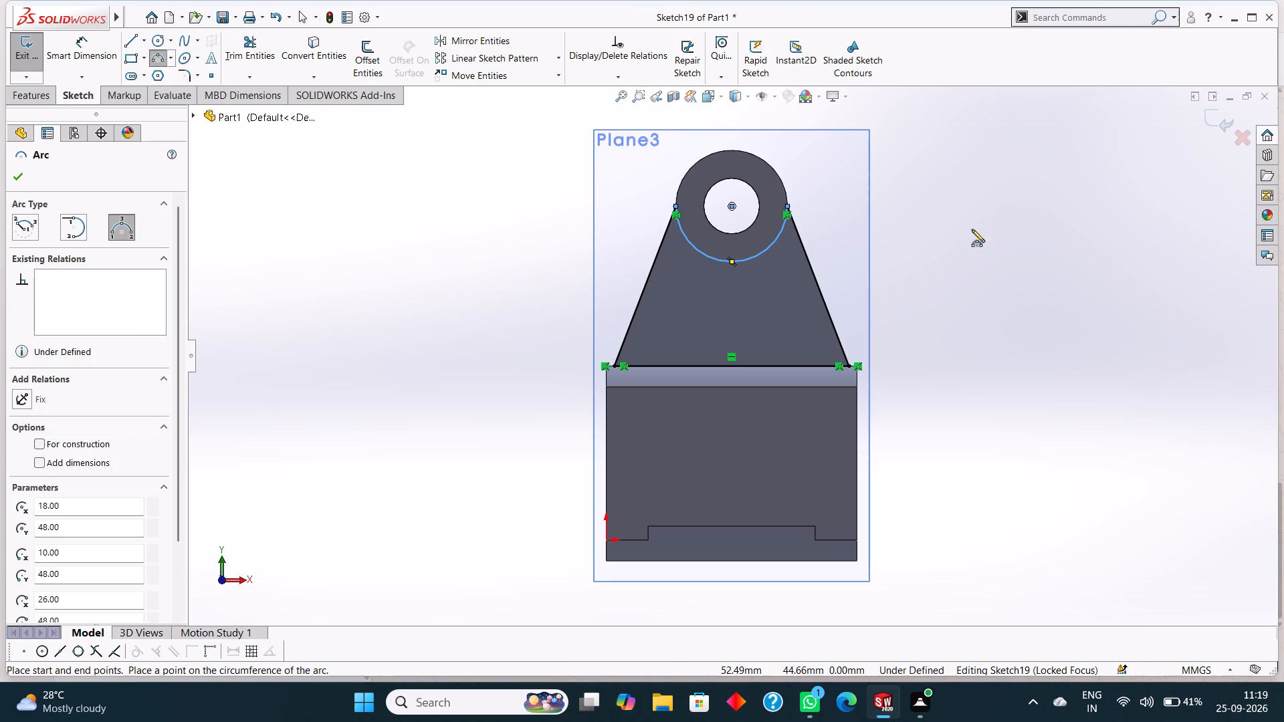
Extrude the tapered web profile Blind 5 mm in the reversed direction, toward the opposite support, with merged result.
{"action": "right_click", "coordinate": [972, 229]}
{"action": "left_click", "coordinate": [993, 237]}
{"action": "middle_click_drag", "start_coordinate": [942, 242], "coordinate": [991, 273]}
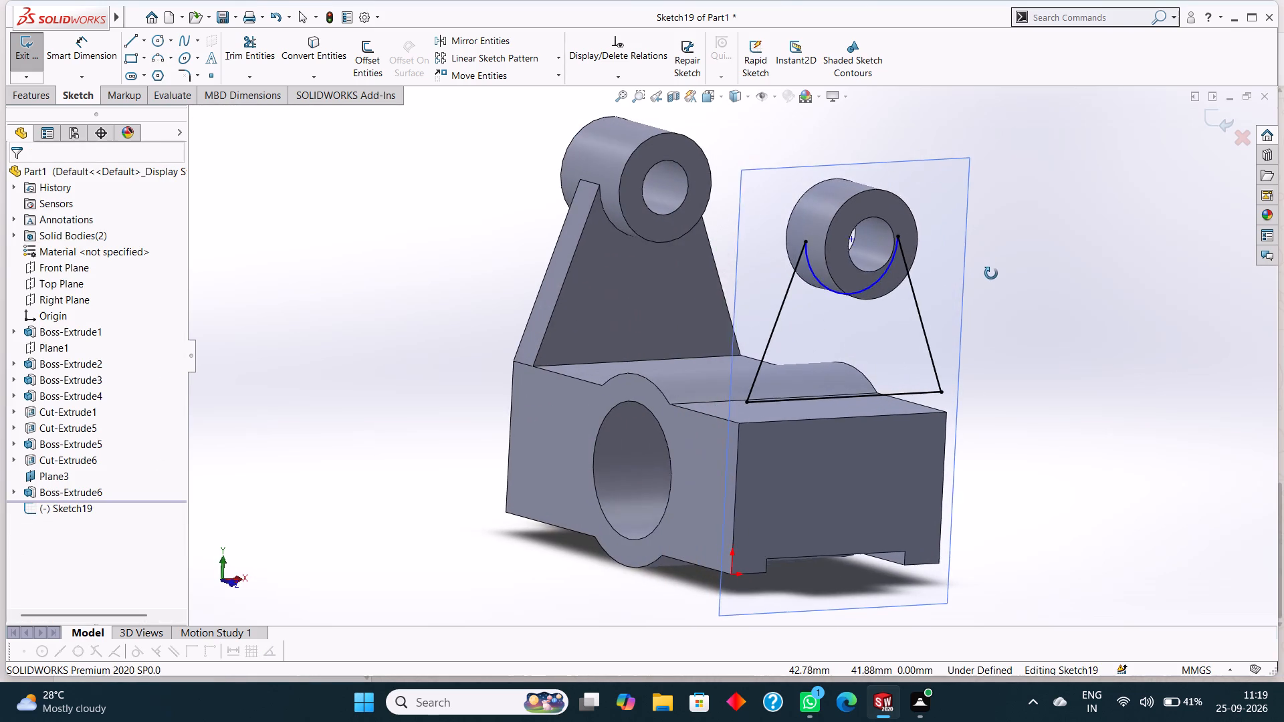
{"action": "middle_click_drag", "start_coordinate": [991, 273], "coordinate": [1014, 273]}
{"action": "middle_click_drag", "start_coordinate": [380, 197], "coordinate": [431, 220]}
{"action": "left_click", "coordinate": [36, 96]}
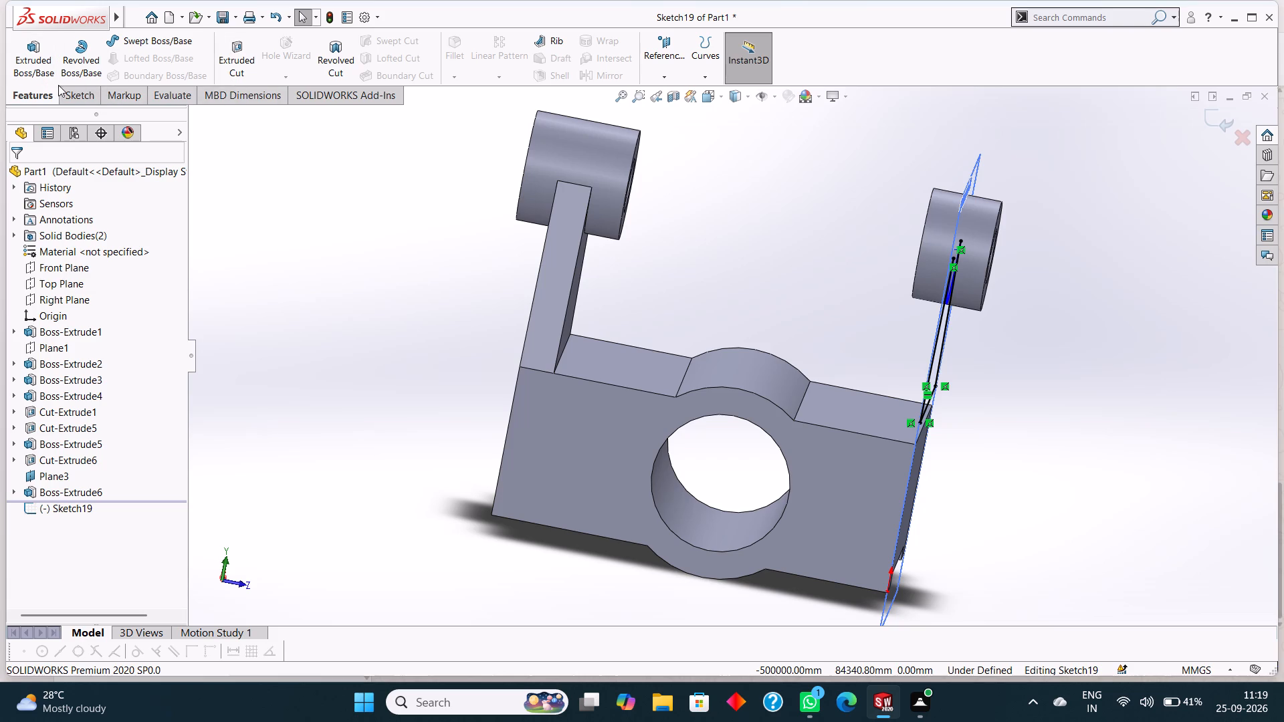
{"action": "left_click", "coordinate": [40, 62]}
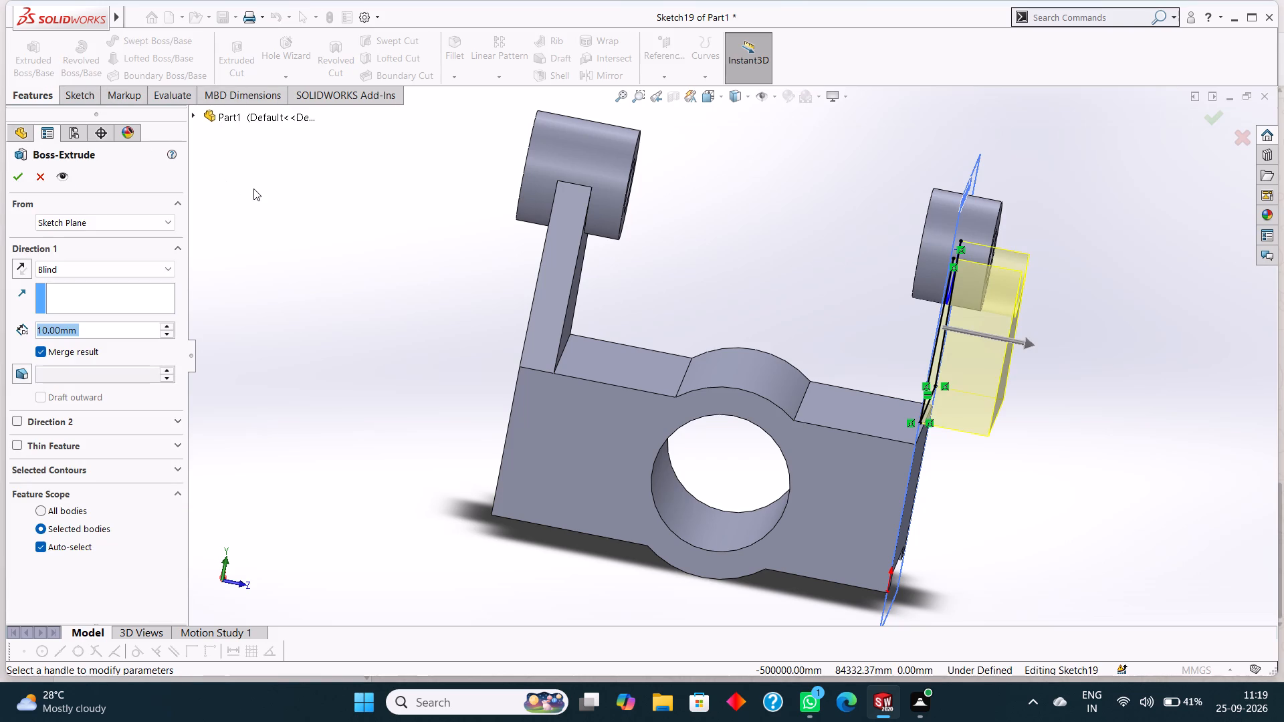
{"action": "left_click", "coordinate": [20, 269]}
{"action": "left_click", "coordinate": [118, 325]}
{"action": "left_click_drag", "start_coordinate": [120, 325], "coordinate": [6, 316]}
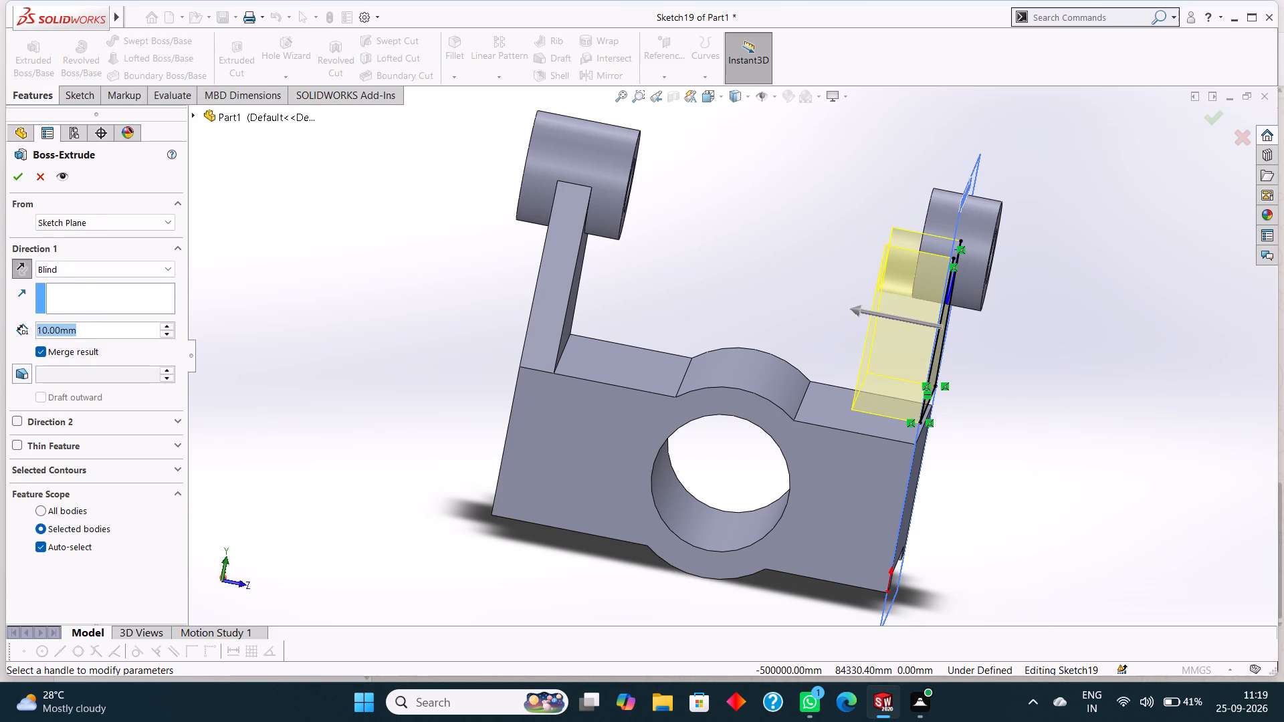
{"action": "left_click_drag", "start_coordinate": [6, 316], "coordinate": [0, 316]}
{"action": "key", "text": "5"}
{"action": "key", "text": "Return"}
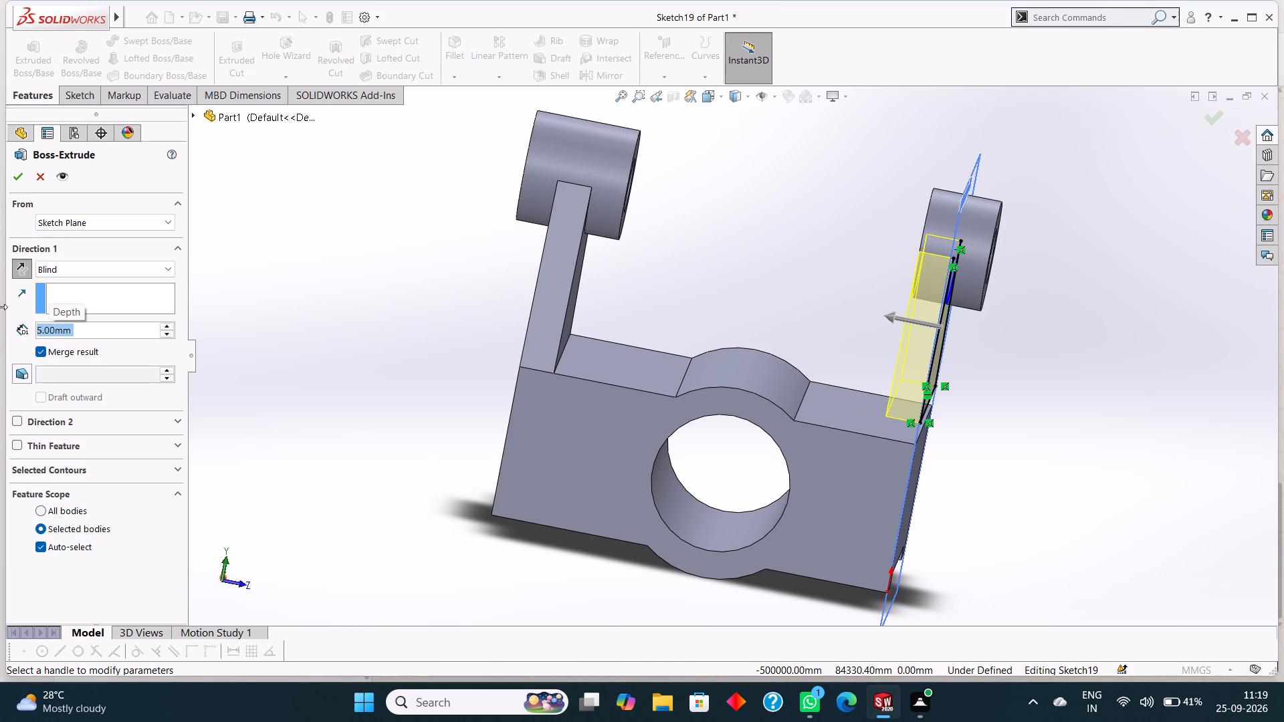
{"action": "scroll", "coordinate": [304, 265], "scroll_direction": "up", "scroll_amount": 1}
{"action": "middle_click_drag", "start_coordinate": [304, 265], "coordinate": [346, 298]}
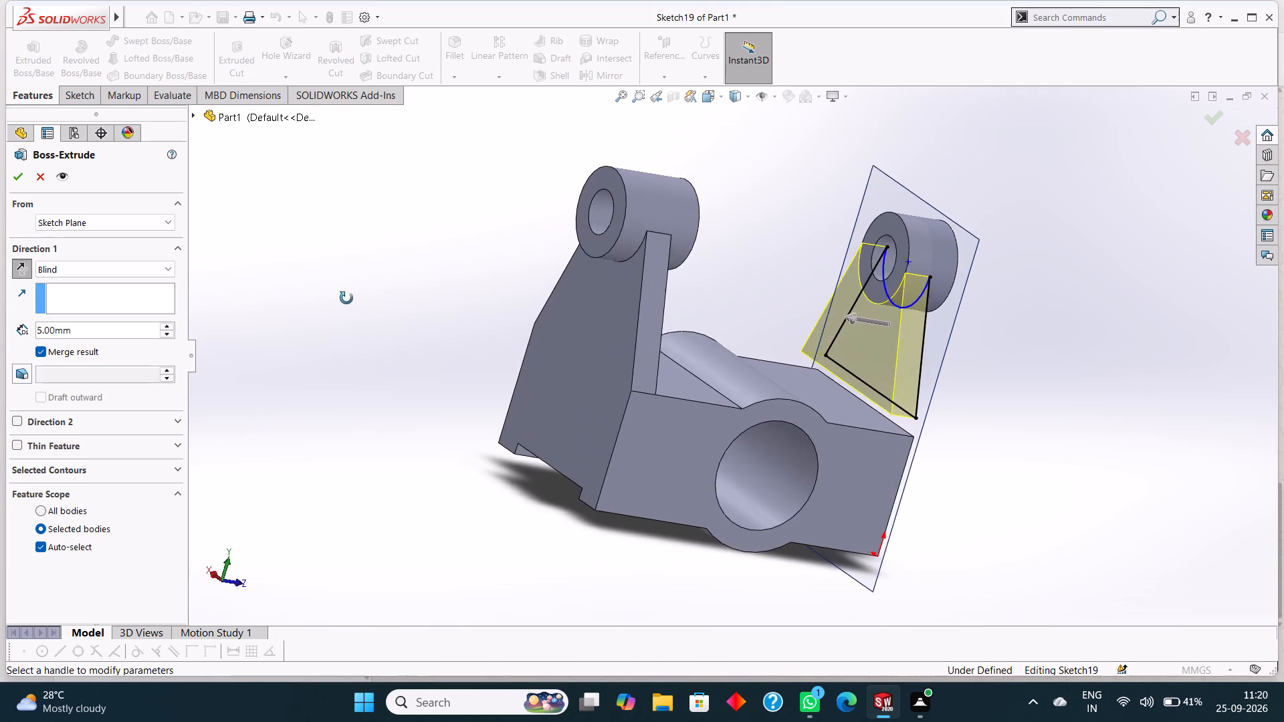
{"action": "middle_click_drag", "start_coordinate": [346, 298], "coordinate": [289, 251]}
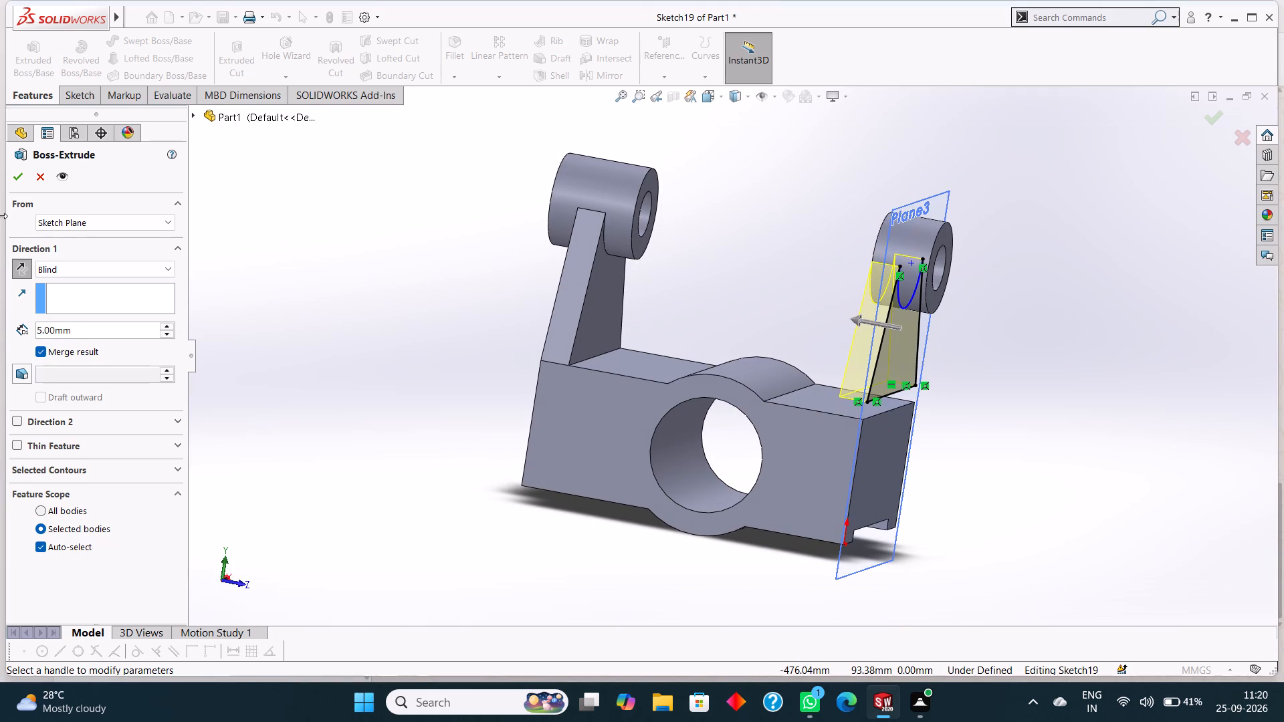
{"action": "left_click", "coordinate": [10, 178]}
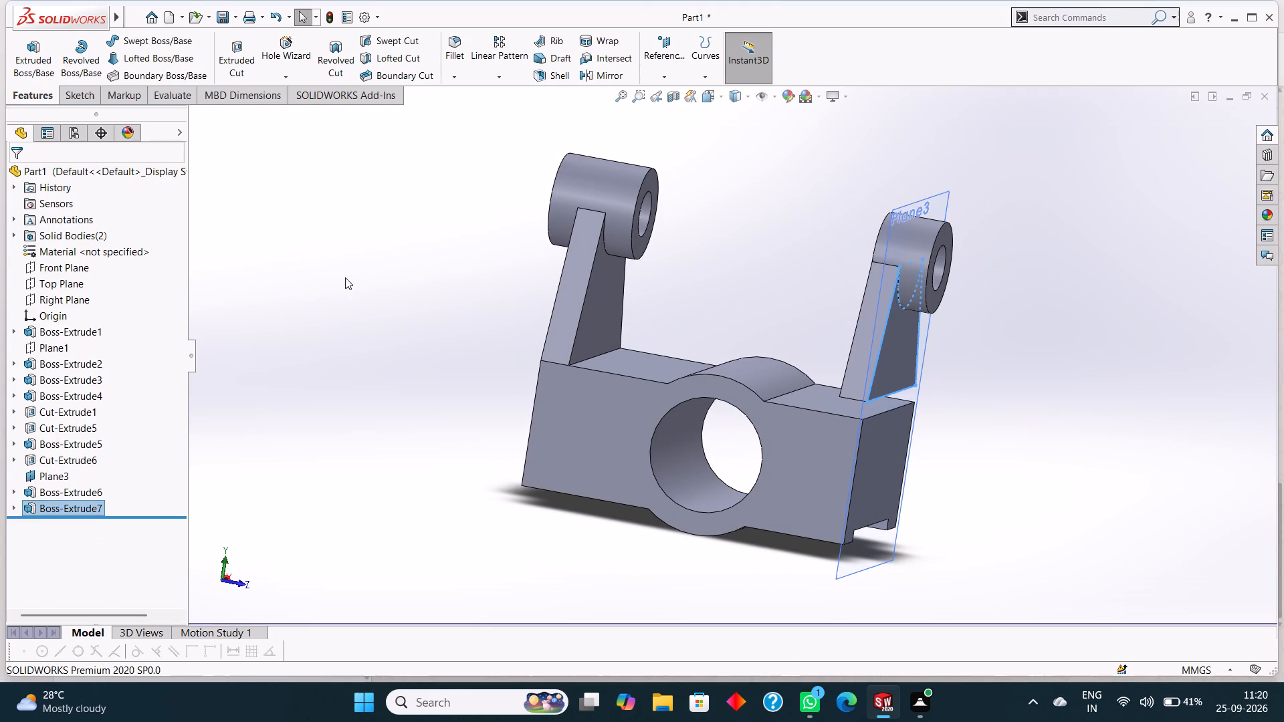
Start a sketch on the new web's inner face and draw an 8 mm radius circle concentric with the boss's bore.
{"action": "left_click_drag", "start_coordinate": [326, 277], "coordinate": [380, 310]}
{"action": "left_click", "coordinate": [356, 282]}
{"action": "middle_click_drag", "start_coordinate": [355, 281], "coordinate": [374, 293]}
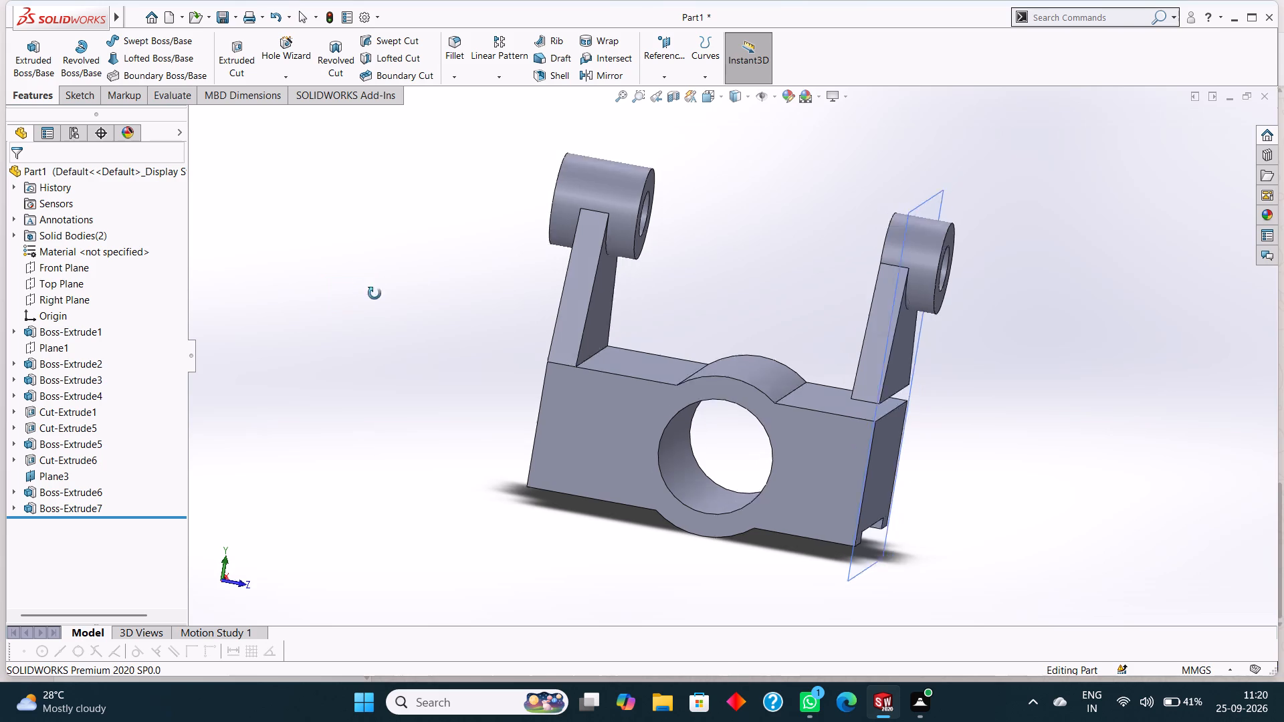
{"action": "middle_click_drag", "start_coordinate": [374, 293], "coordinate": [443, 334]}
{"action": "left_click", "coordinate": [844, 310]}
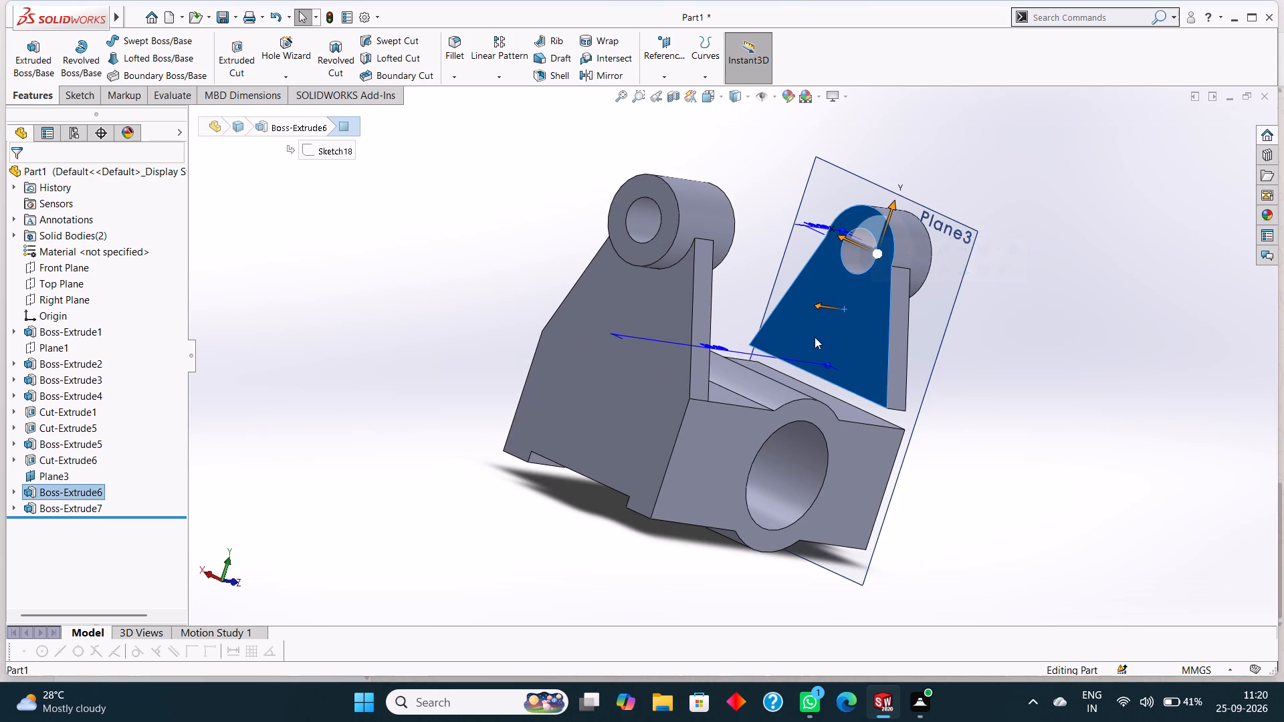
{"action": "key", "text": "ctrl+8"}
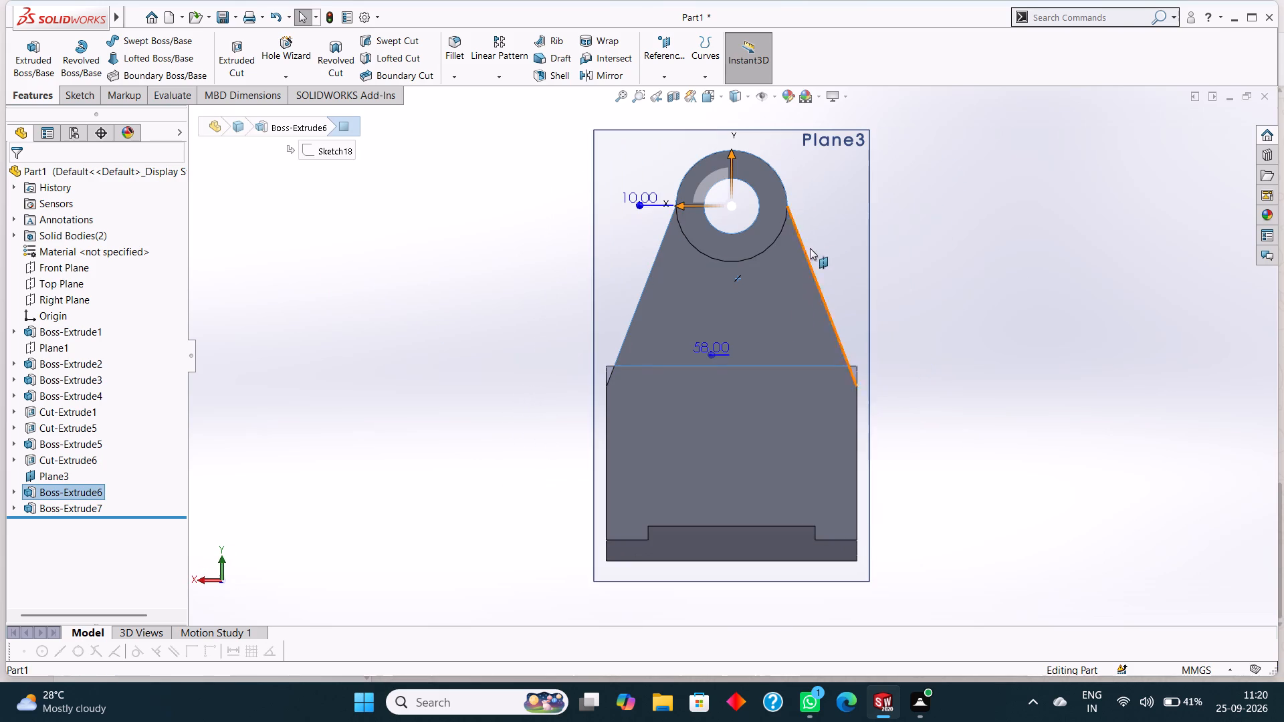
{"action": "middle_click_drag", "start_coordinate": [926, 206], "coordinate": [950, 284]}
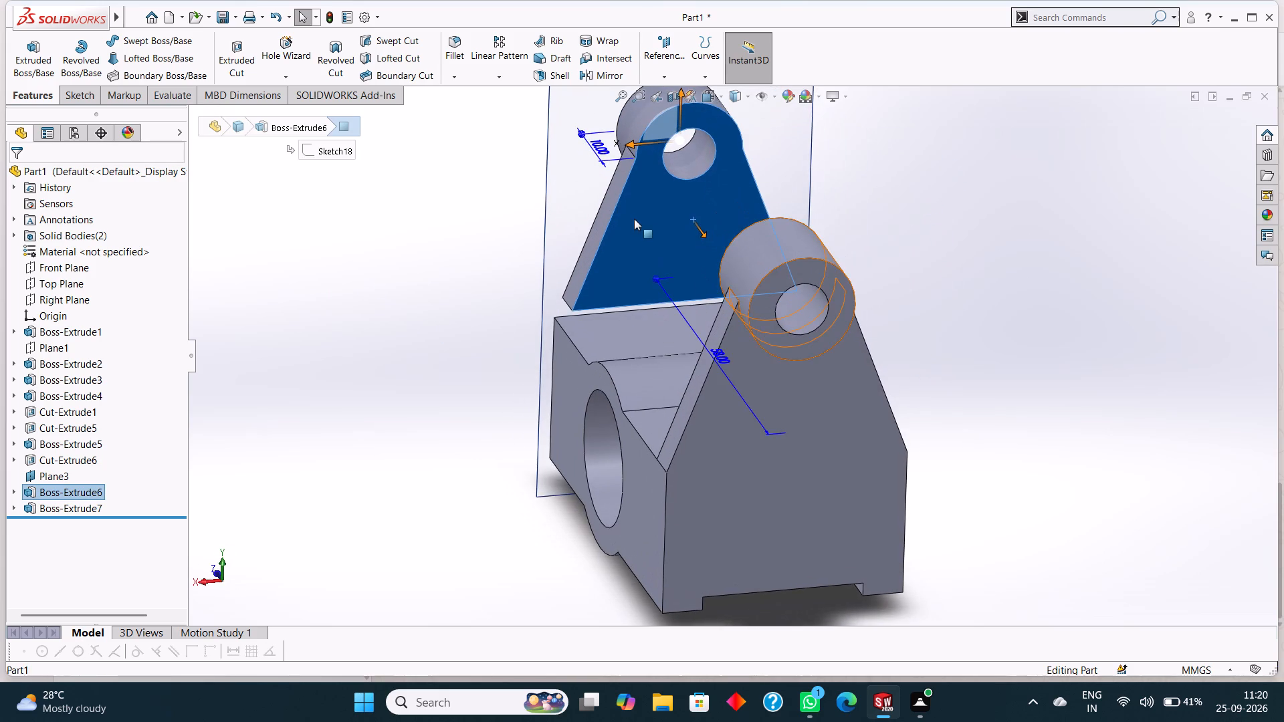
{"action": "scroll", "coordinate": [649, 207], "scroll_direction": "down", "scroll_amount": 2}
{"action": "right_click", "coordinate": [659, 198]}
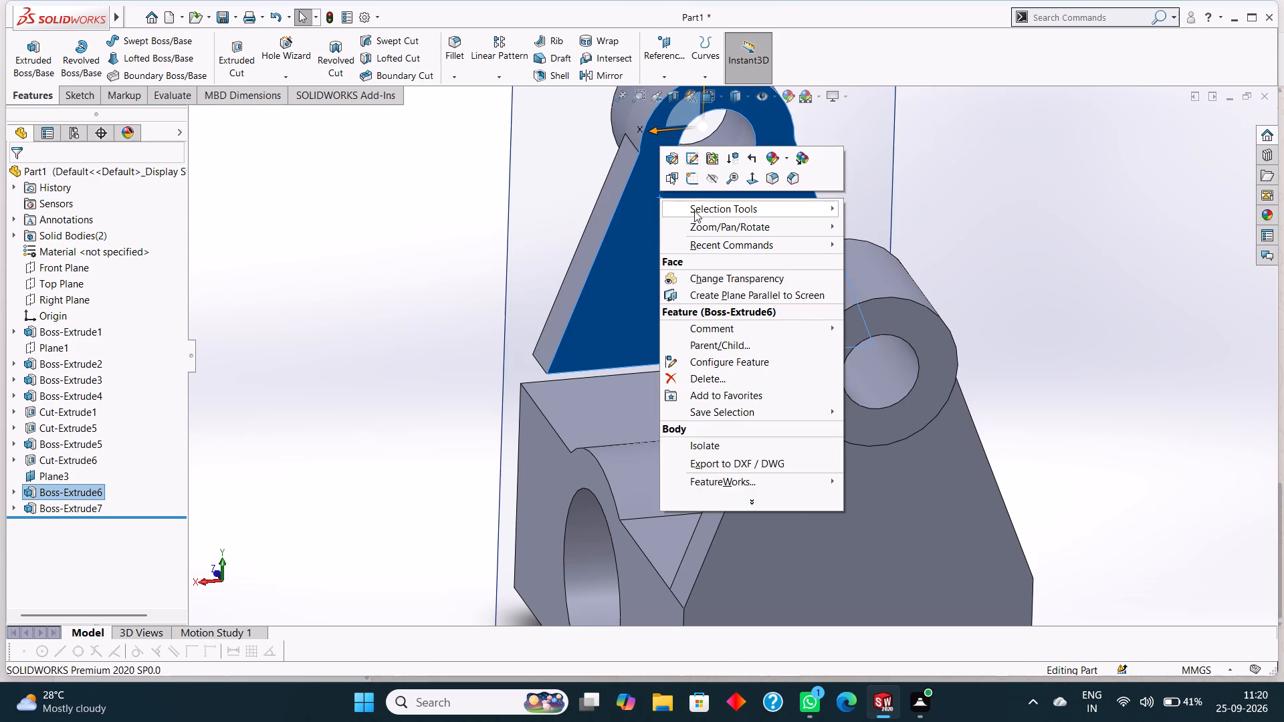
{"action": "left_click", "coordinate": [693, 183]}
{"action": "key", "text": "Escape"}
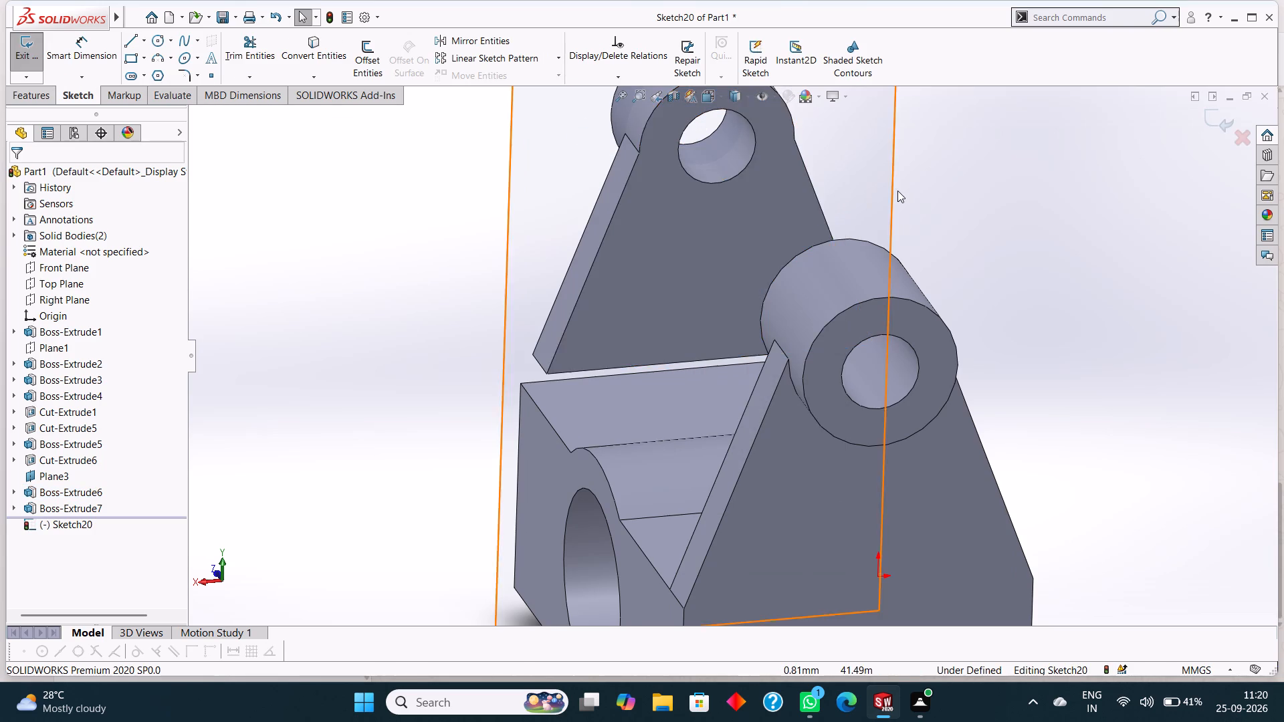
{"action": "scroll", "coordinate": [898, 189], "scroll_direction": "up", "scroll_amount": 2}
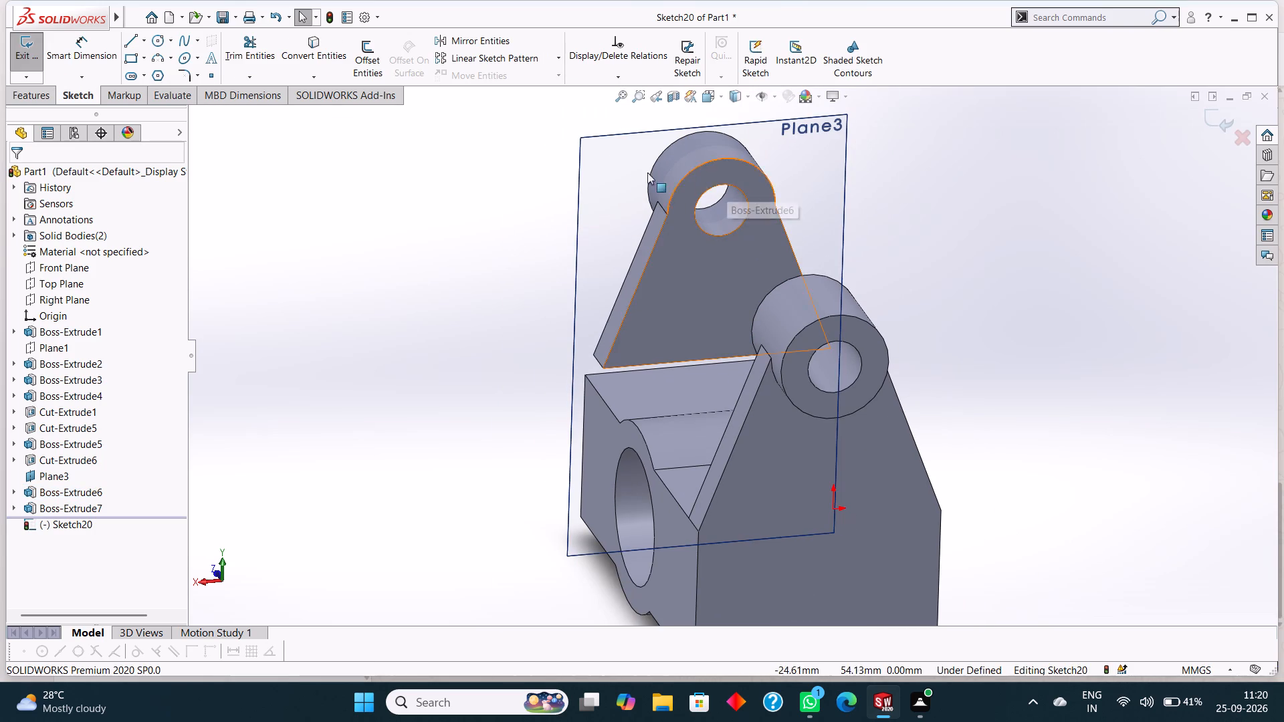
{"action": "left_click", "coordinate": [156, 40]}
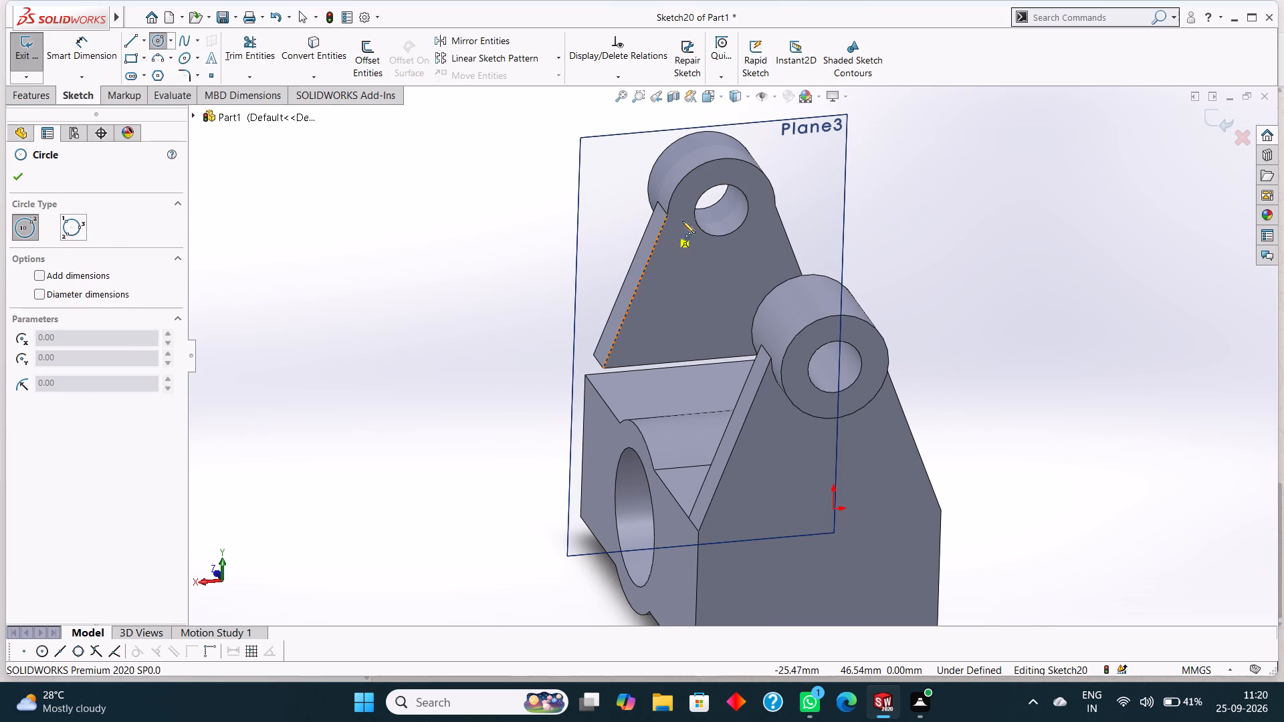
{"action": "left_click", "coordinate": [721, 209]}
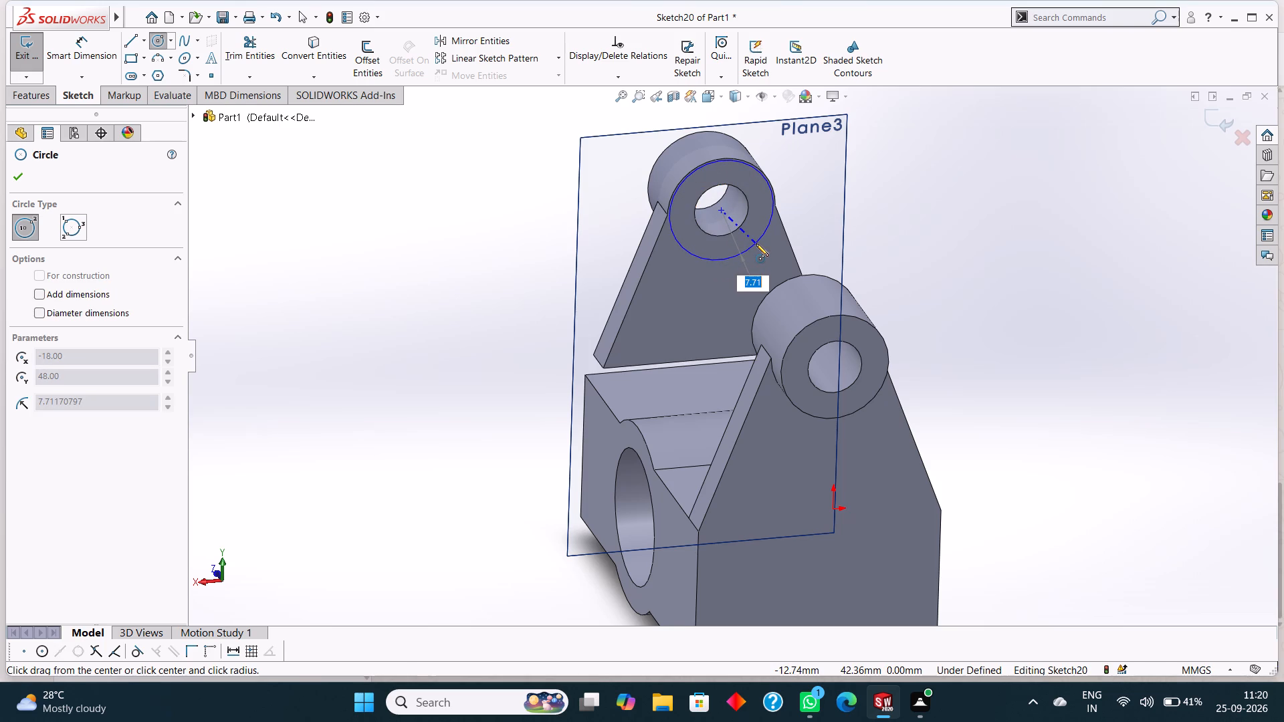
{"action": "key", "text": "8"}
{"action": "key", "text": "Return"}
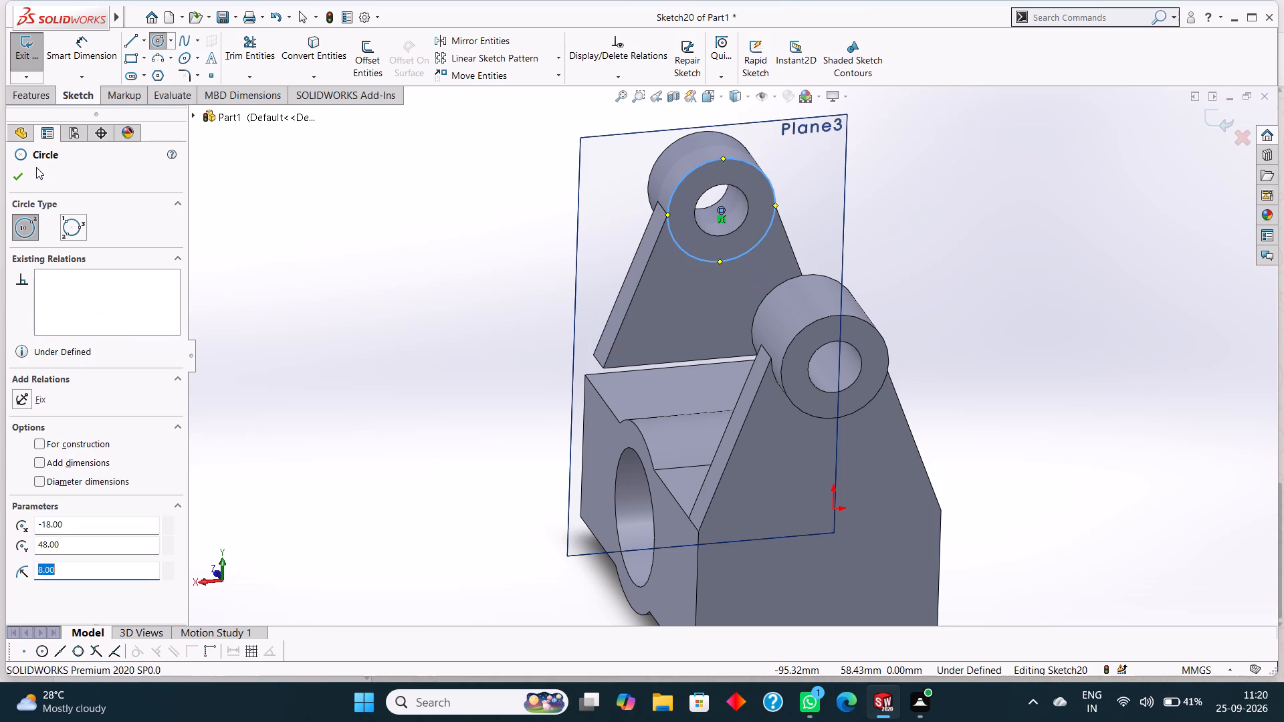
{"action": "left_click", "coordinate": [19, 174]}
Extrude the 8 mm radius circle as a boss, Blind 5 mm toward the opposite support, with merged result.
{"action": "left_click", "coordinate": [31, 97]}
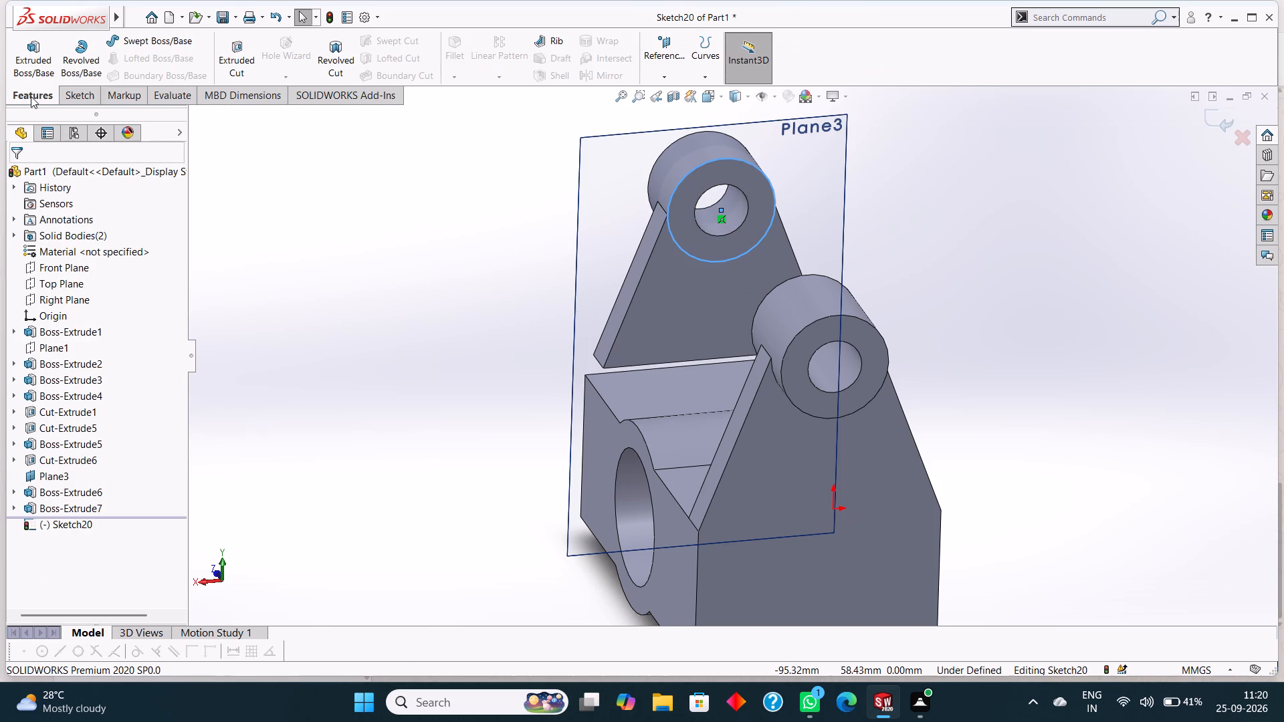
{"action": "left_click", "coordinate": [45, 57]}
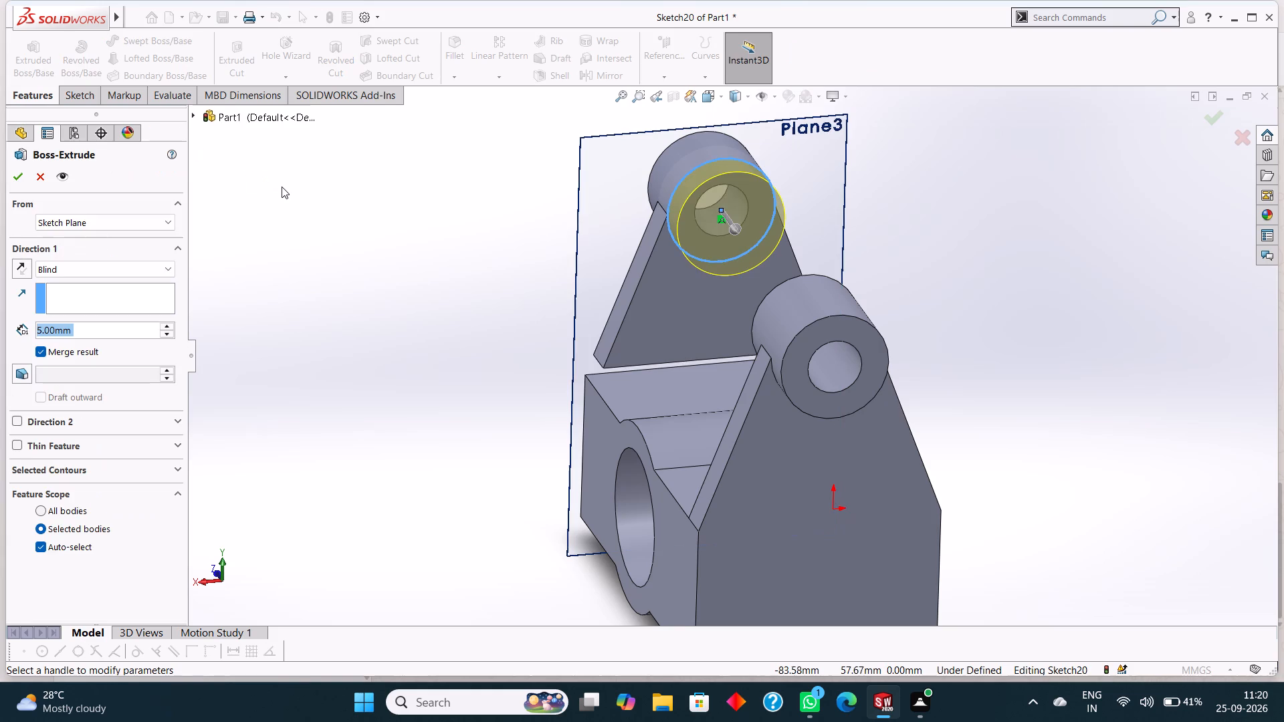
{"action": "middle_click_drag", "start_coordinate": [322, 211], "coordinate": [349, 241]}
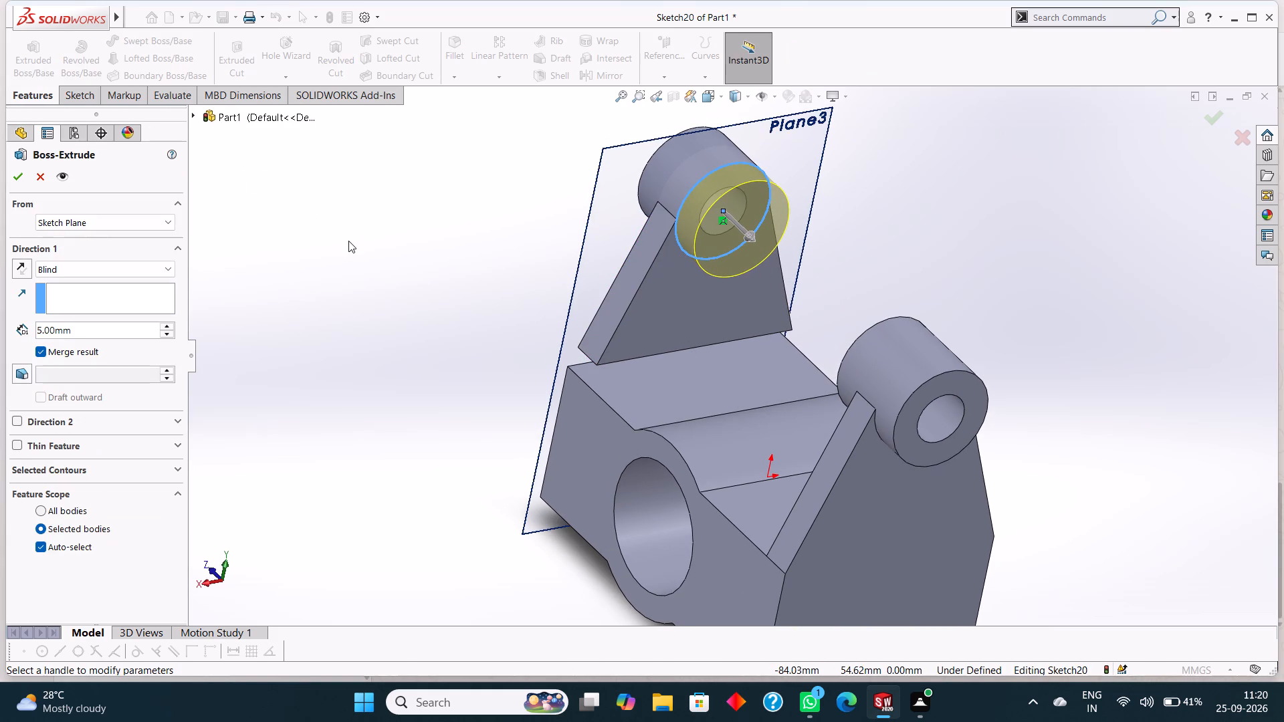
{"action": "left_click", "coordinate": [23, 179]}
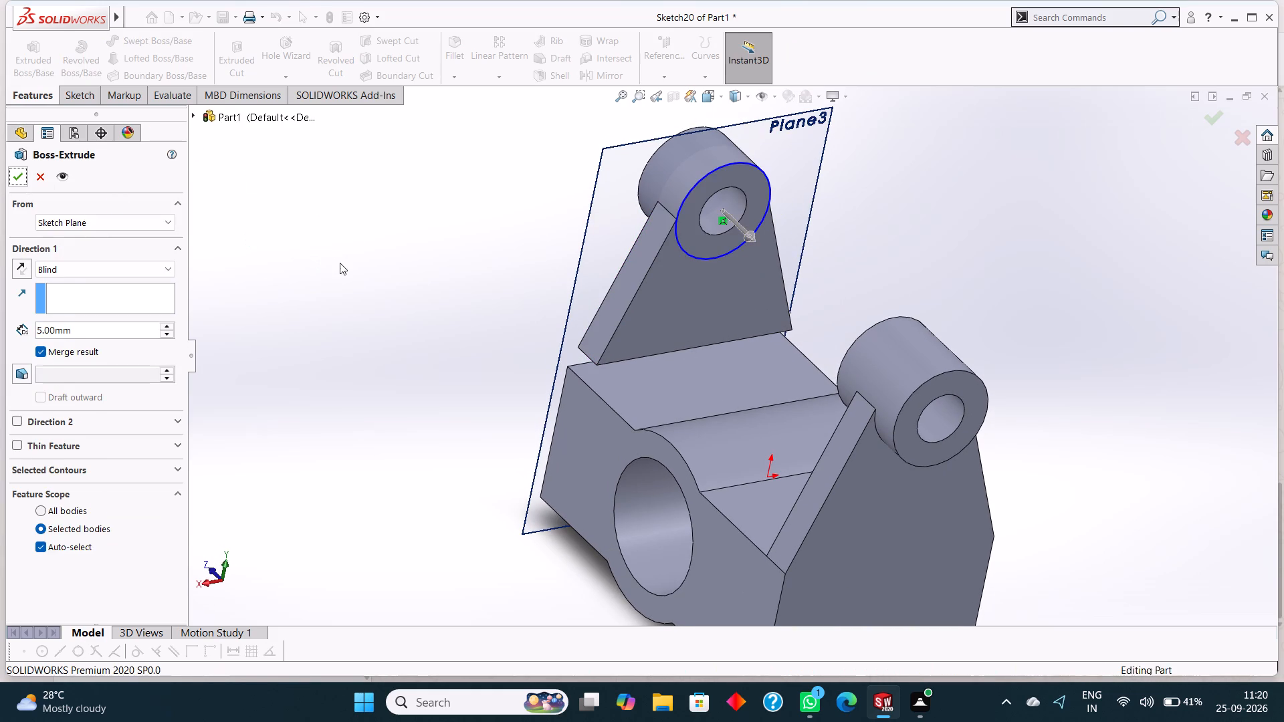
{"action": "left_click", "coordinate": [340, 263]}
Start a sketch on the extended boss's inner end face and draw a concentric 4 mm radius circle matching the bore.
{"action": "left_click", "coordinate": [750, 219]}
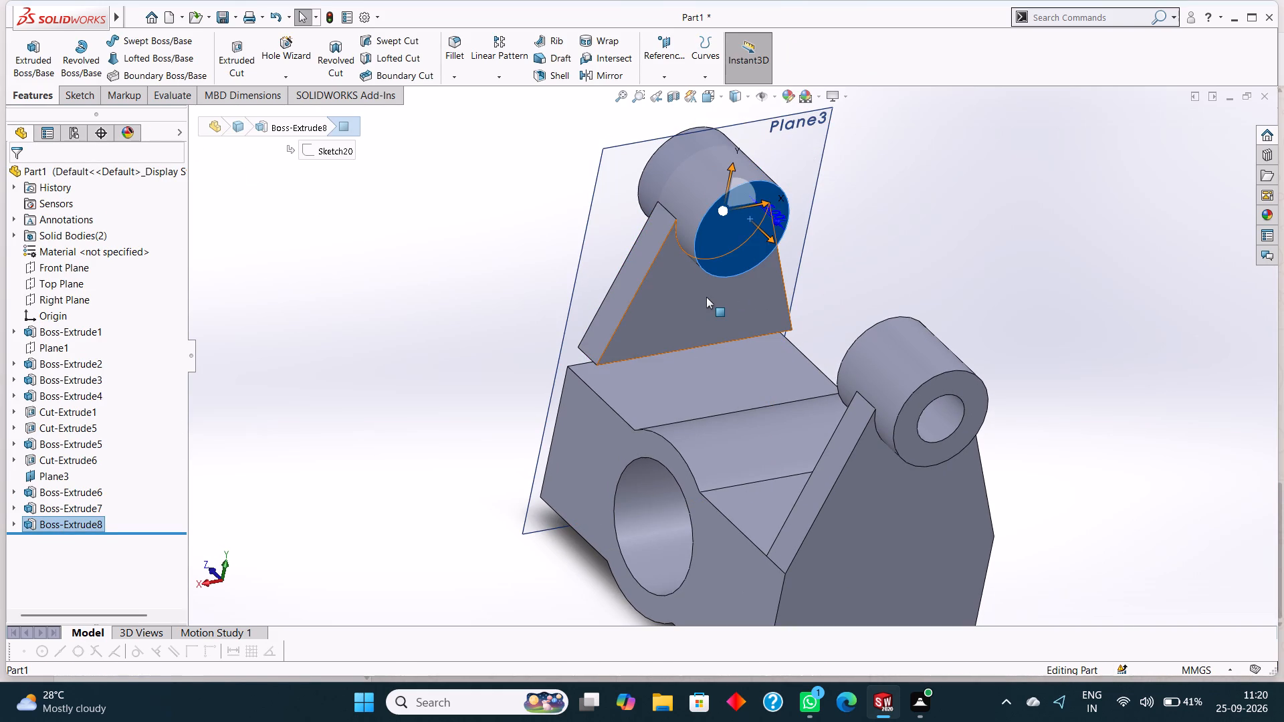
{"action": "key", "text": "ctrl+8"}
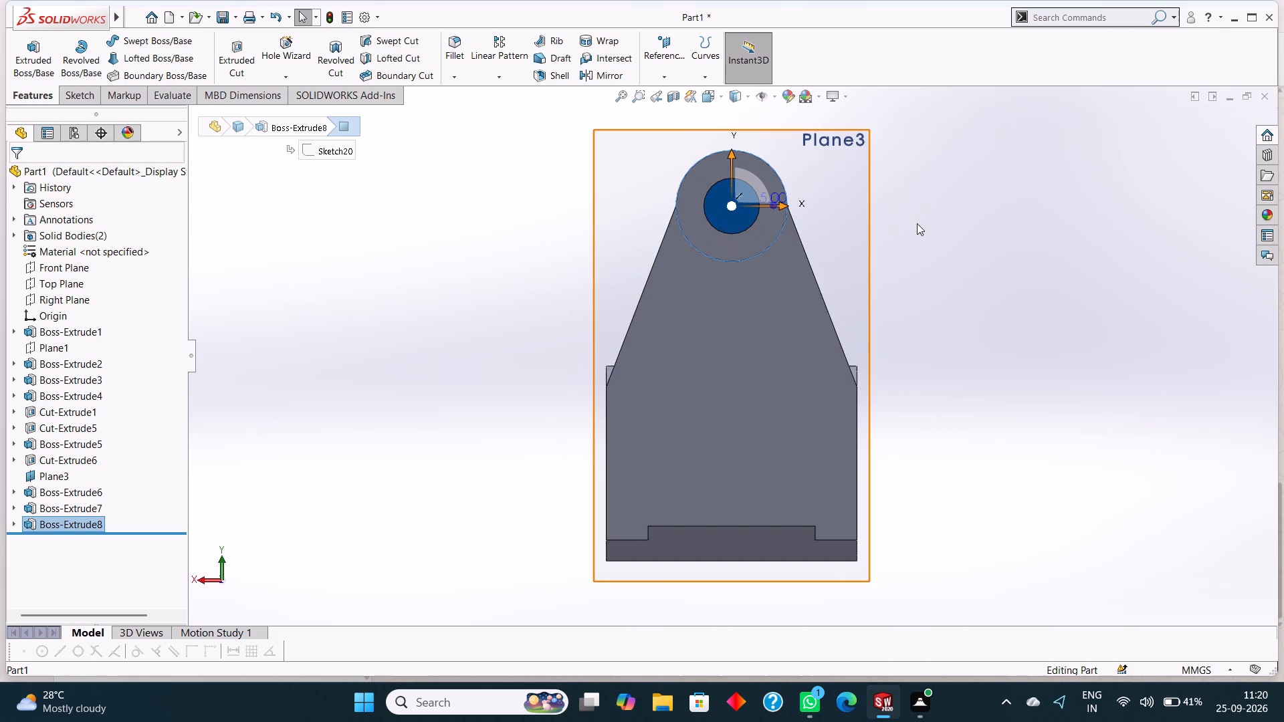
{"action": "right_click", "coordinate": [719, 189]}
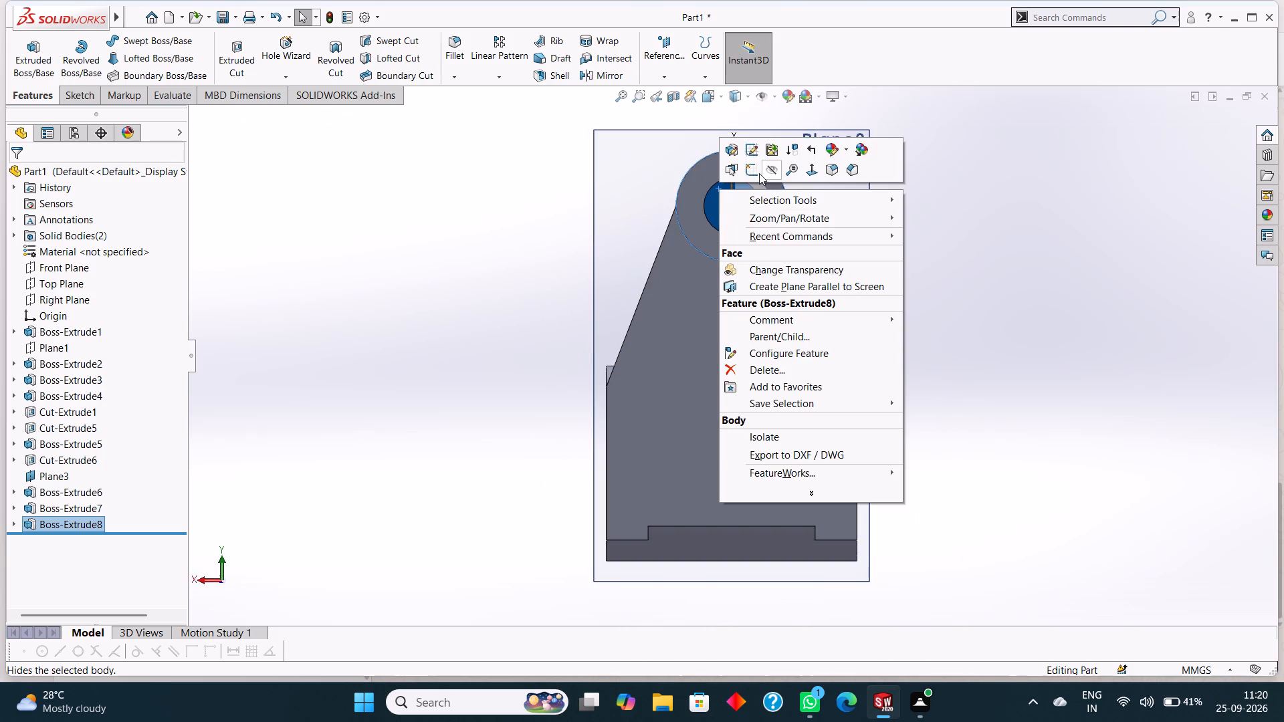
{"action": "left_click", "coordinate": [754, 162]}
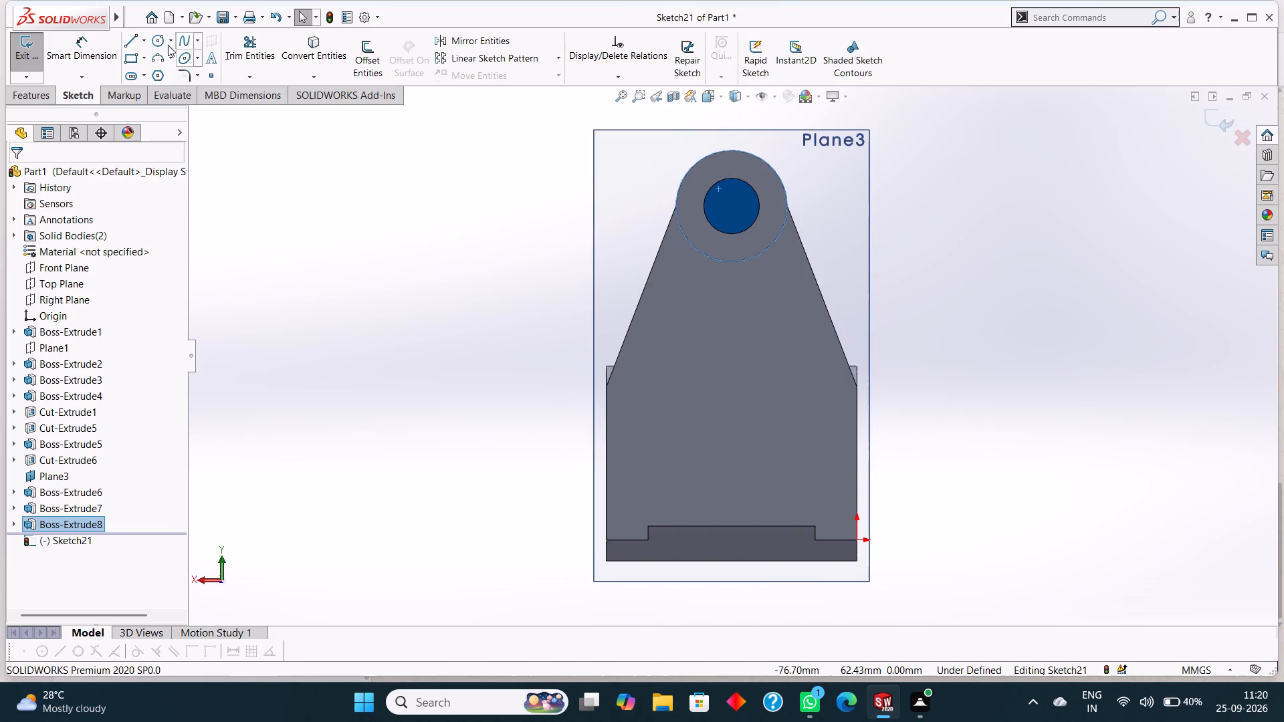
{"action": "left_click", "coordinate": [154, 39]}
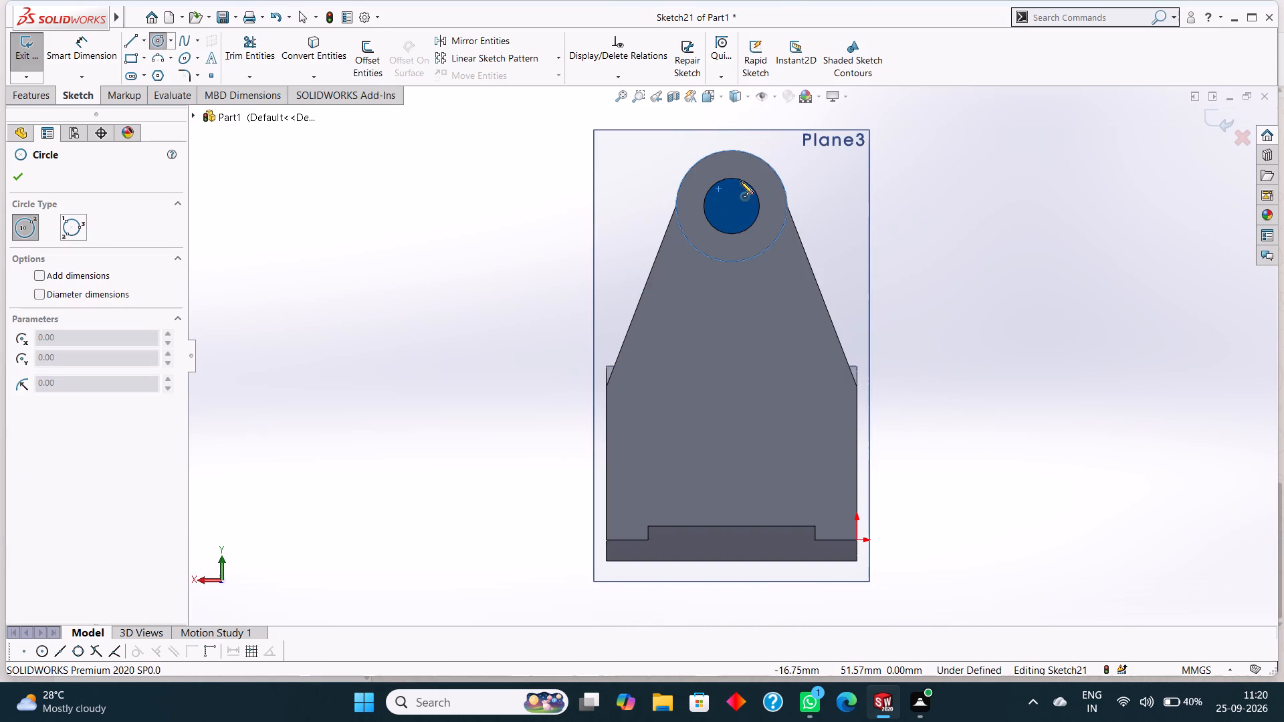
{"action": "key", "text": "Escape"}
{"action": "key", "text": "Escape"}
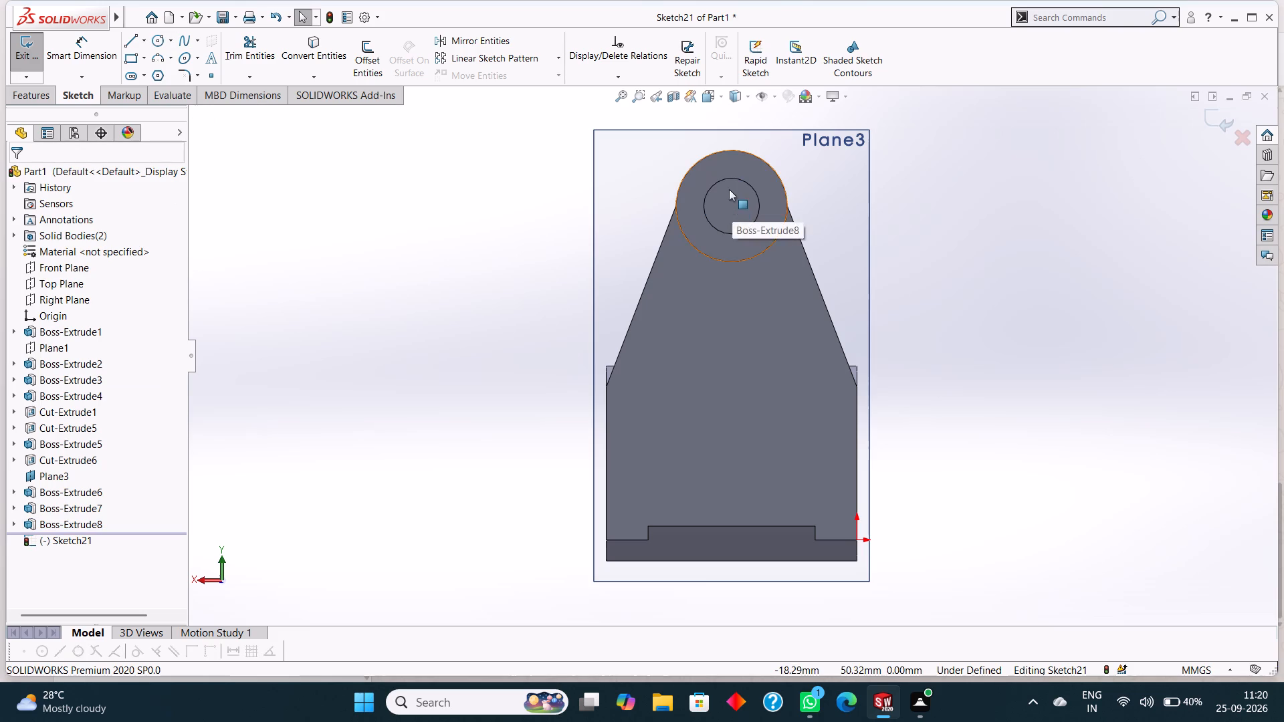
{"action": "left_click", "coordinate": [160, 42]}
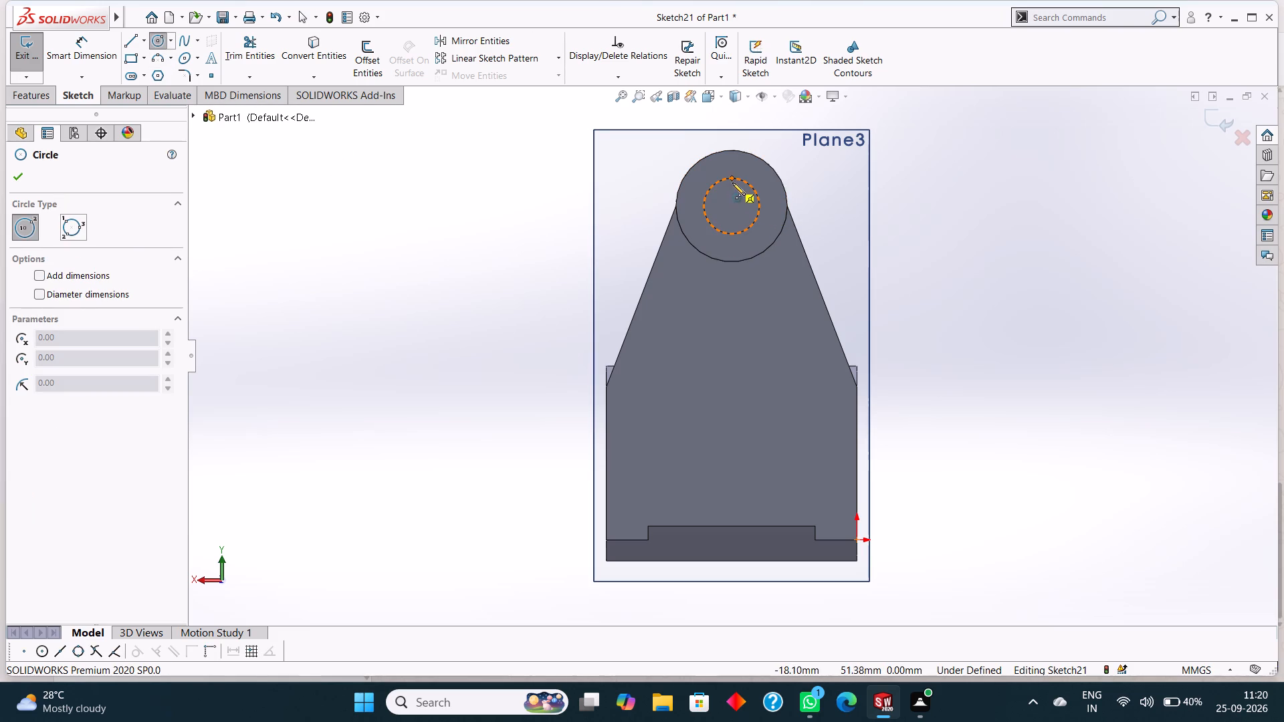
{"action": "left_click", "coordinate": [733, 206]}
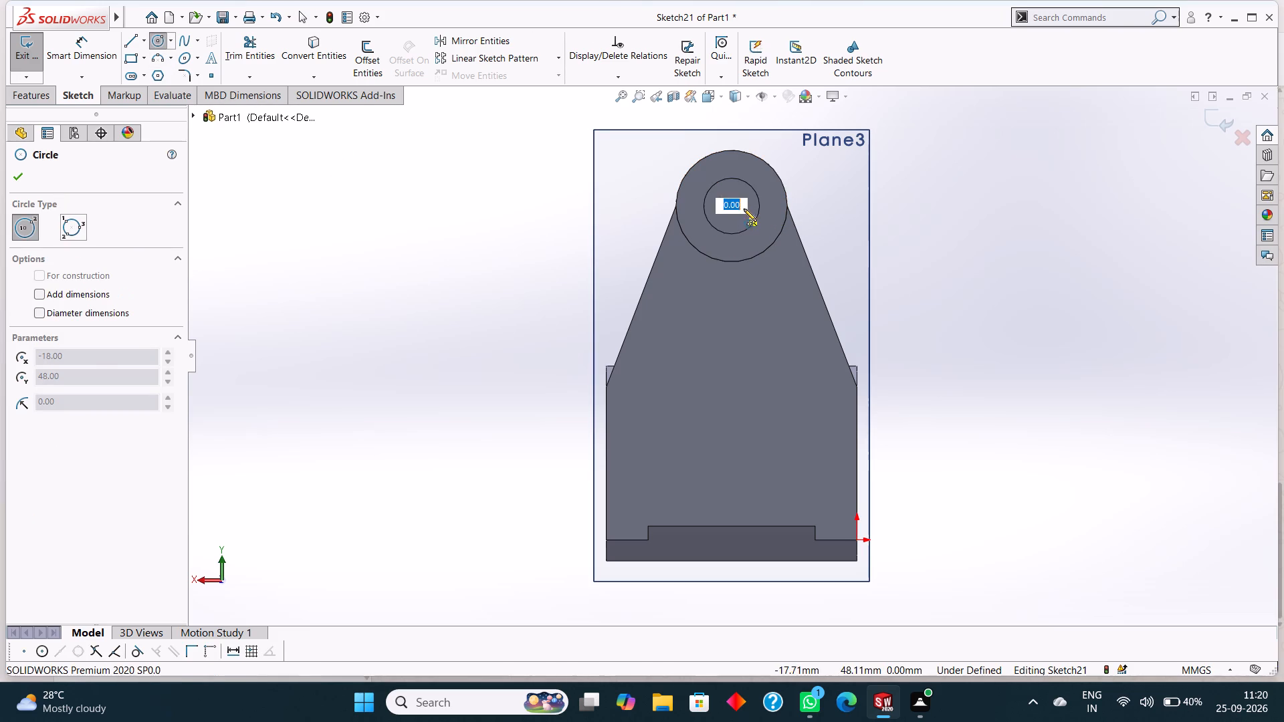
{"action": "left_click", "coordinate": [759, 215]}
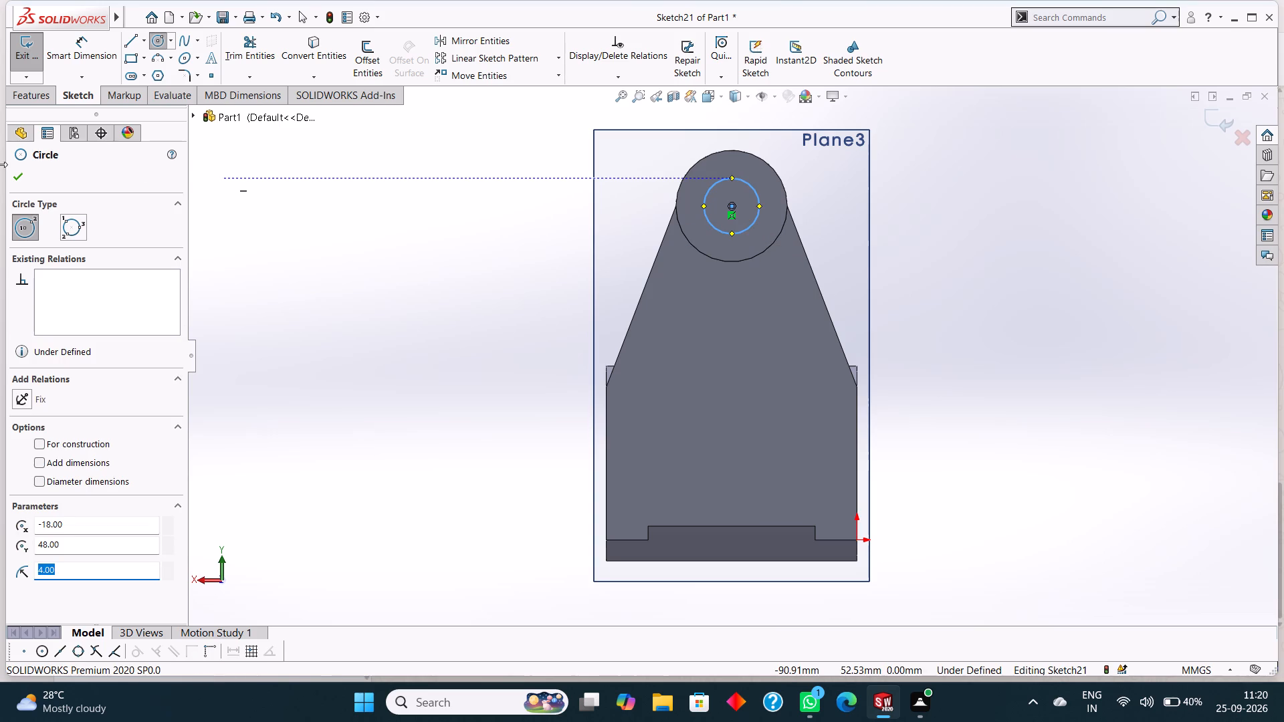
{"action": "left_click", "coordinate": [13, 176]}
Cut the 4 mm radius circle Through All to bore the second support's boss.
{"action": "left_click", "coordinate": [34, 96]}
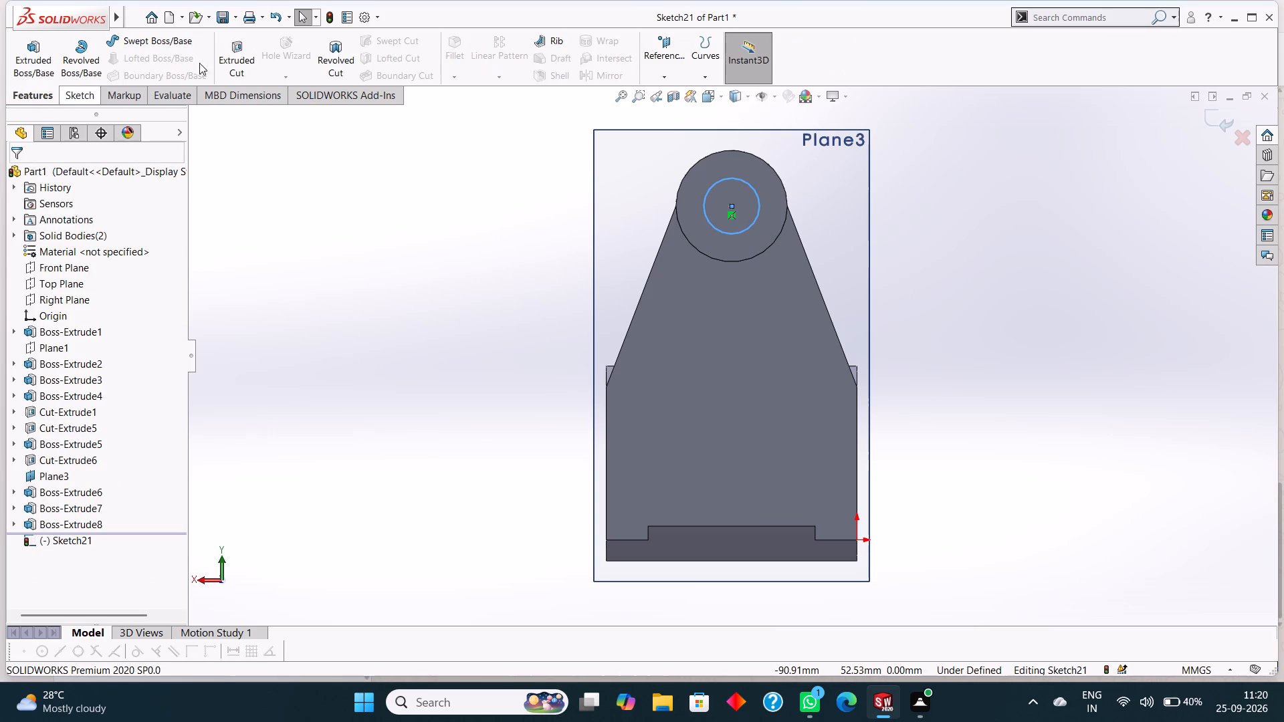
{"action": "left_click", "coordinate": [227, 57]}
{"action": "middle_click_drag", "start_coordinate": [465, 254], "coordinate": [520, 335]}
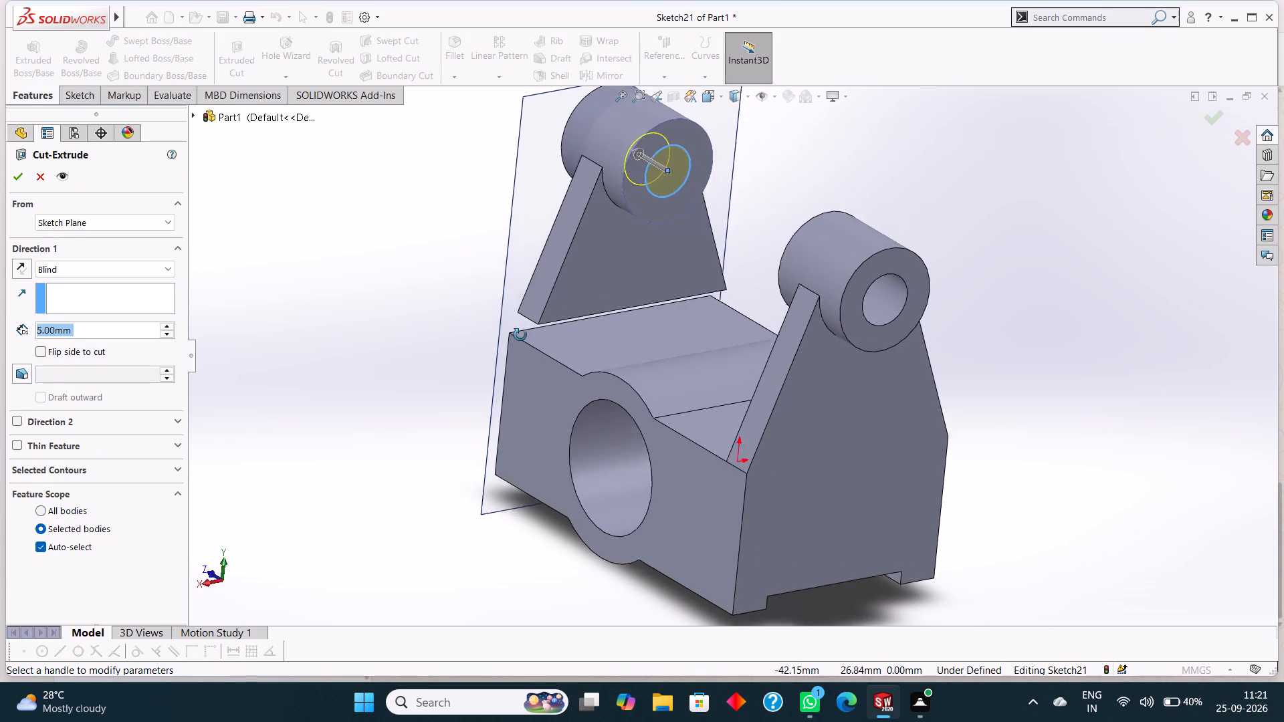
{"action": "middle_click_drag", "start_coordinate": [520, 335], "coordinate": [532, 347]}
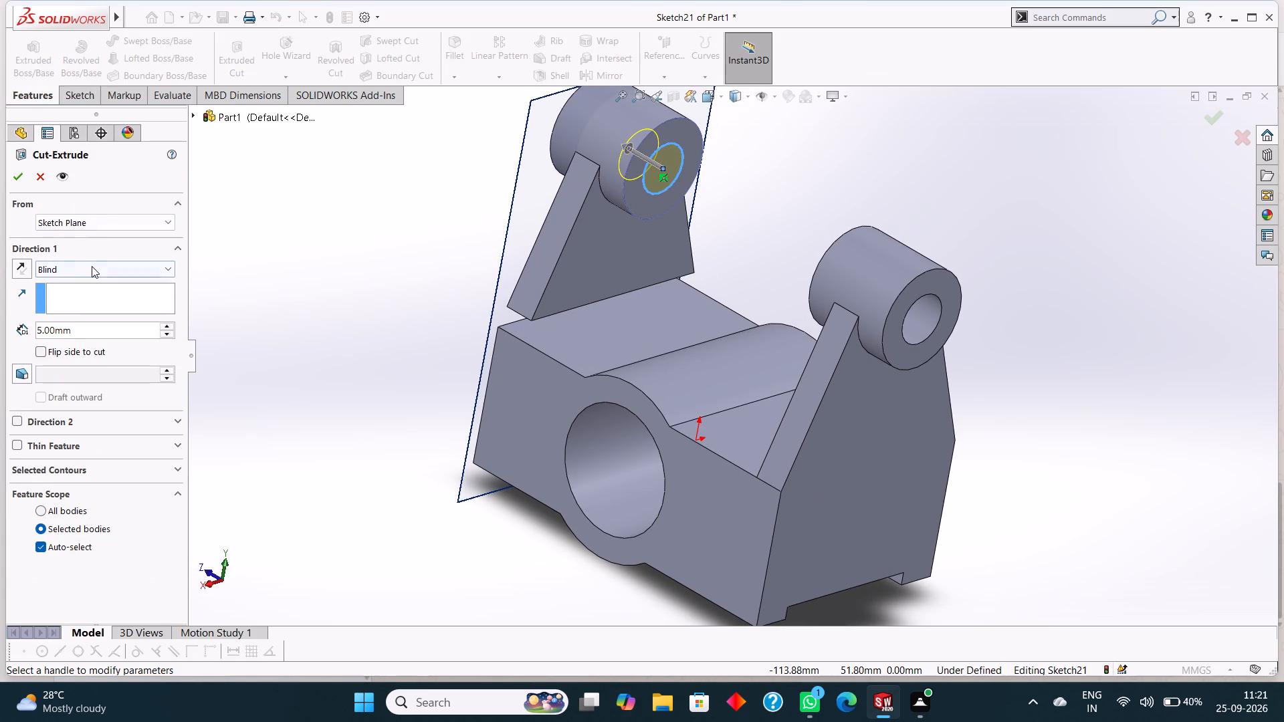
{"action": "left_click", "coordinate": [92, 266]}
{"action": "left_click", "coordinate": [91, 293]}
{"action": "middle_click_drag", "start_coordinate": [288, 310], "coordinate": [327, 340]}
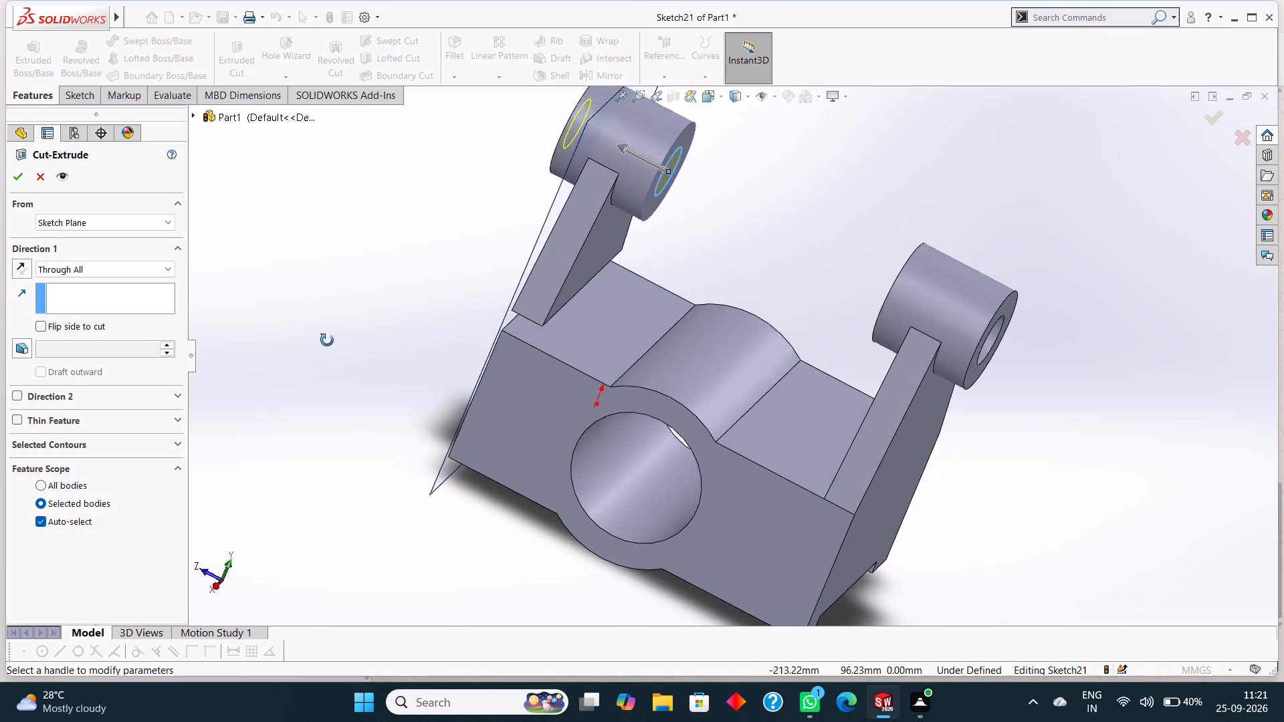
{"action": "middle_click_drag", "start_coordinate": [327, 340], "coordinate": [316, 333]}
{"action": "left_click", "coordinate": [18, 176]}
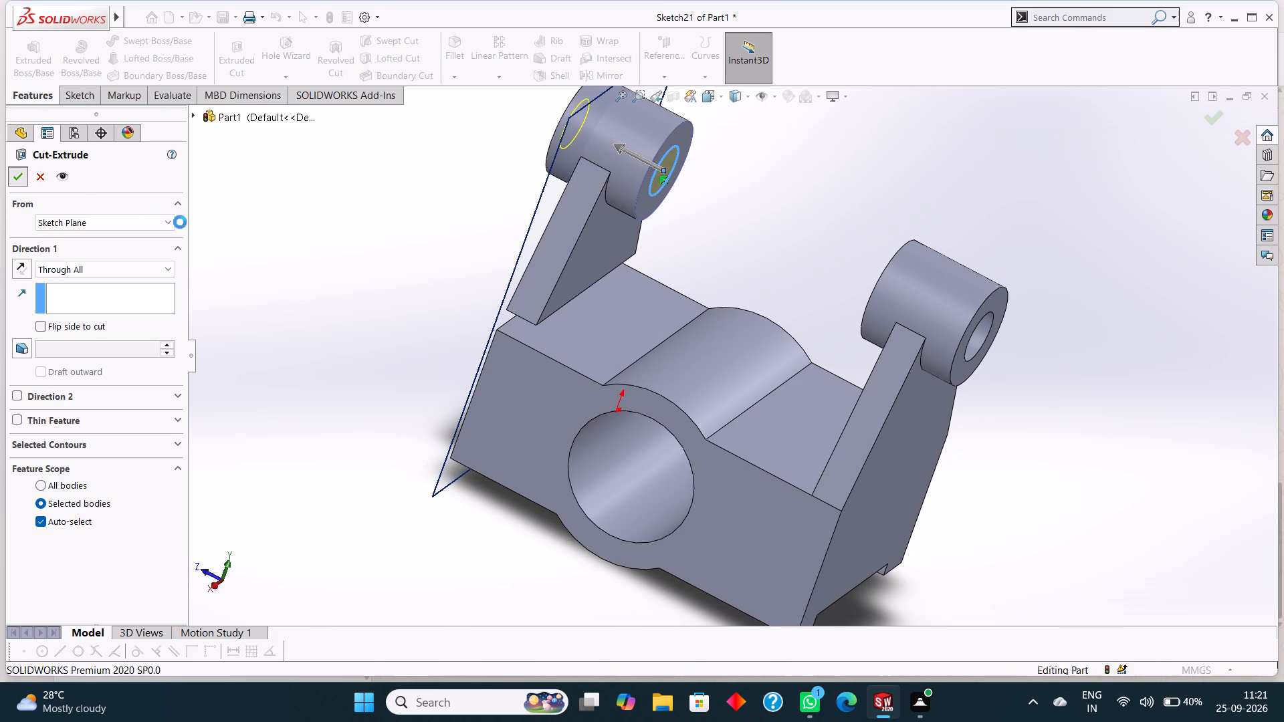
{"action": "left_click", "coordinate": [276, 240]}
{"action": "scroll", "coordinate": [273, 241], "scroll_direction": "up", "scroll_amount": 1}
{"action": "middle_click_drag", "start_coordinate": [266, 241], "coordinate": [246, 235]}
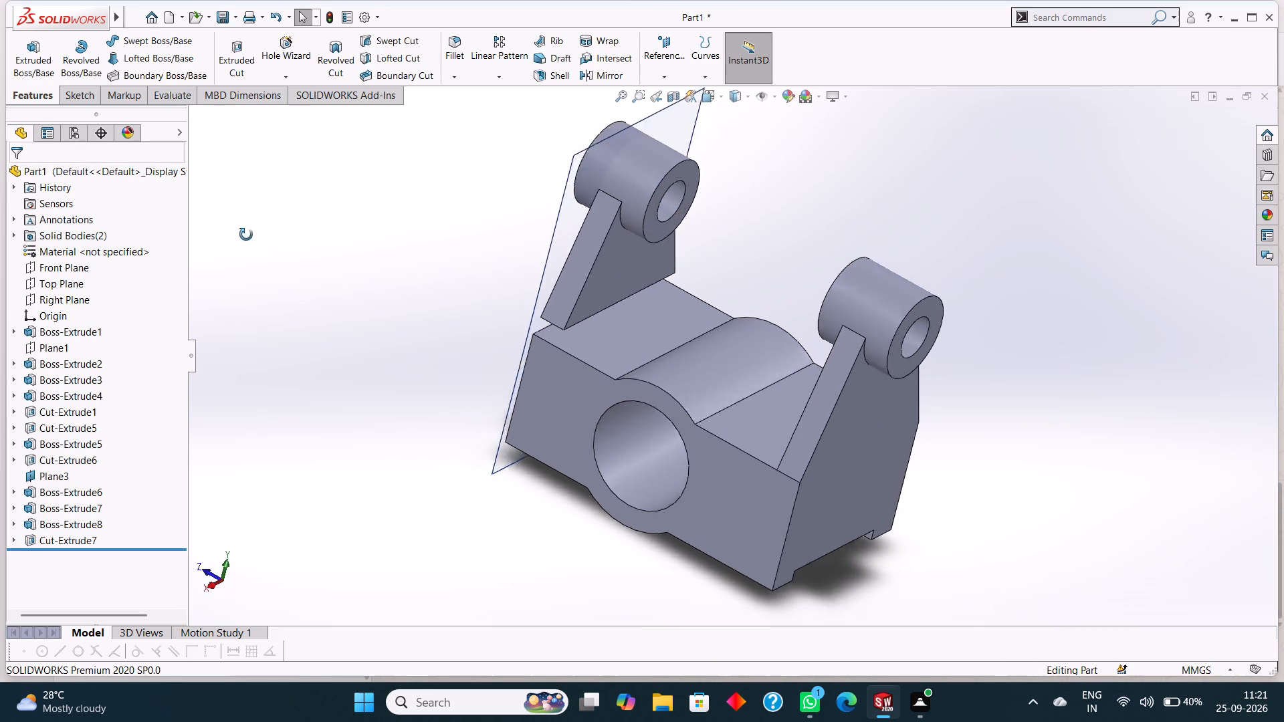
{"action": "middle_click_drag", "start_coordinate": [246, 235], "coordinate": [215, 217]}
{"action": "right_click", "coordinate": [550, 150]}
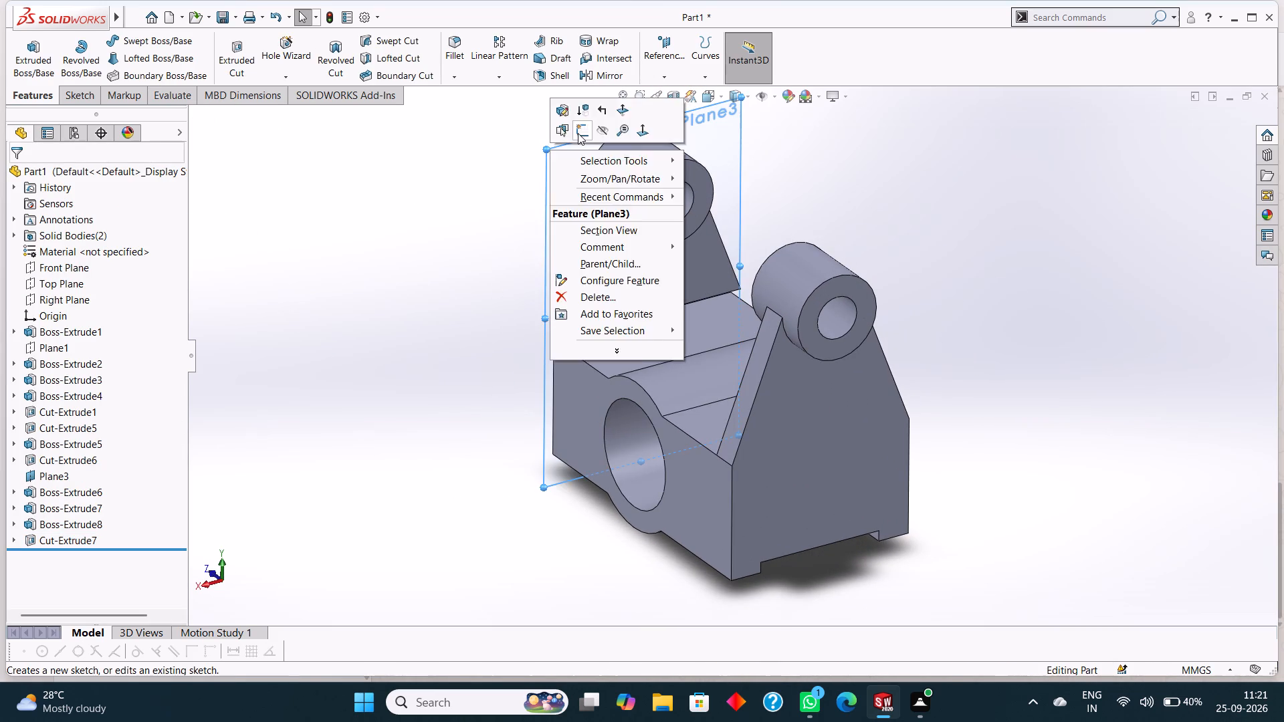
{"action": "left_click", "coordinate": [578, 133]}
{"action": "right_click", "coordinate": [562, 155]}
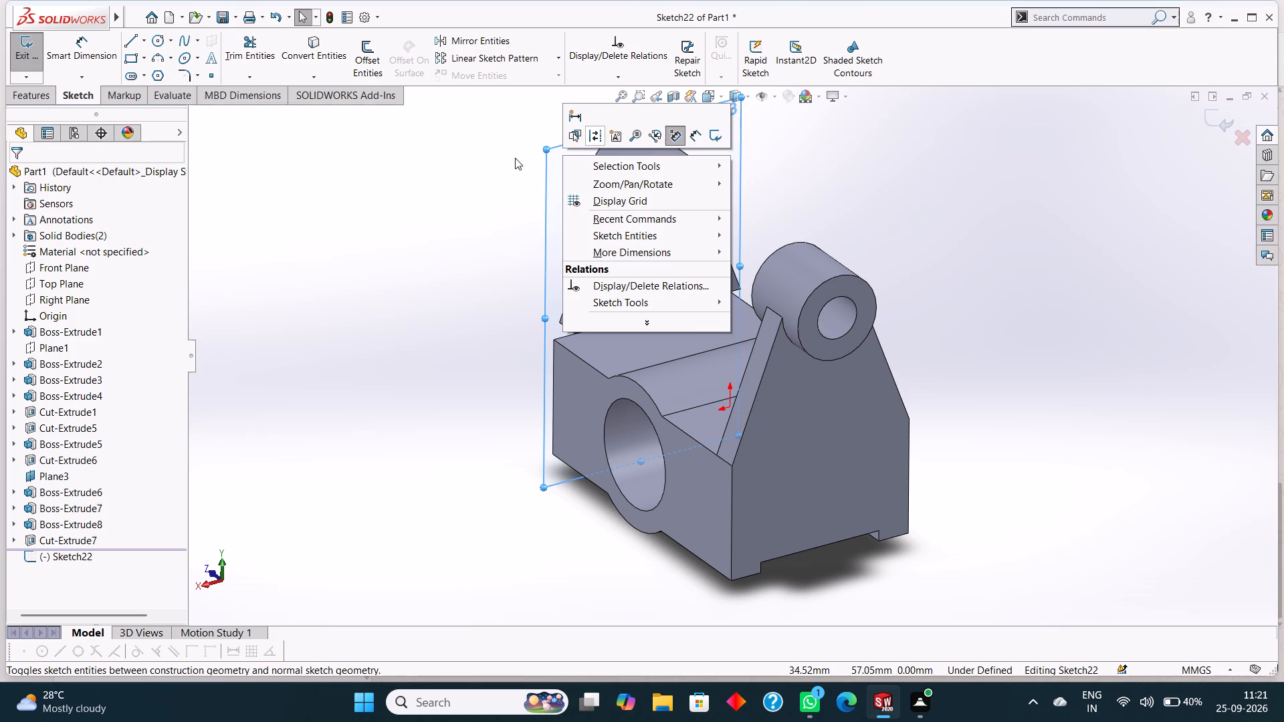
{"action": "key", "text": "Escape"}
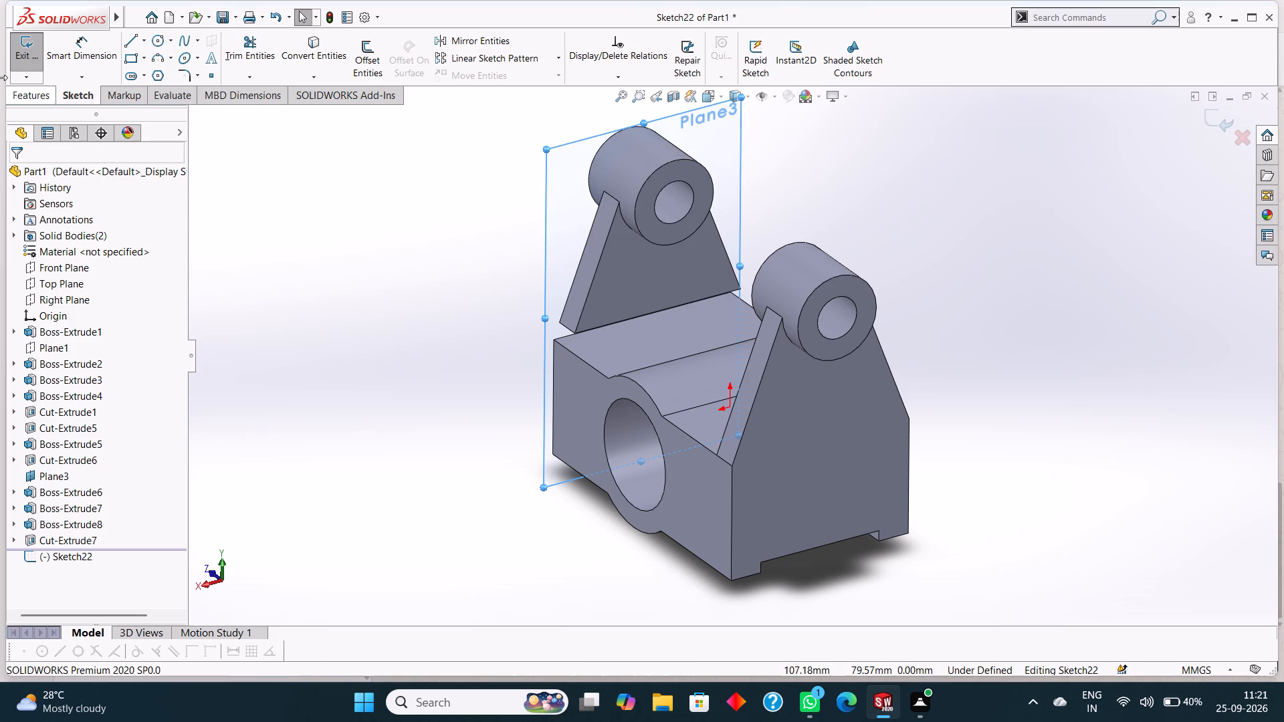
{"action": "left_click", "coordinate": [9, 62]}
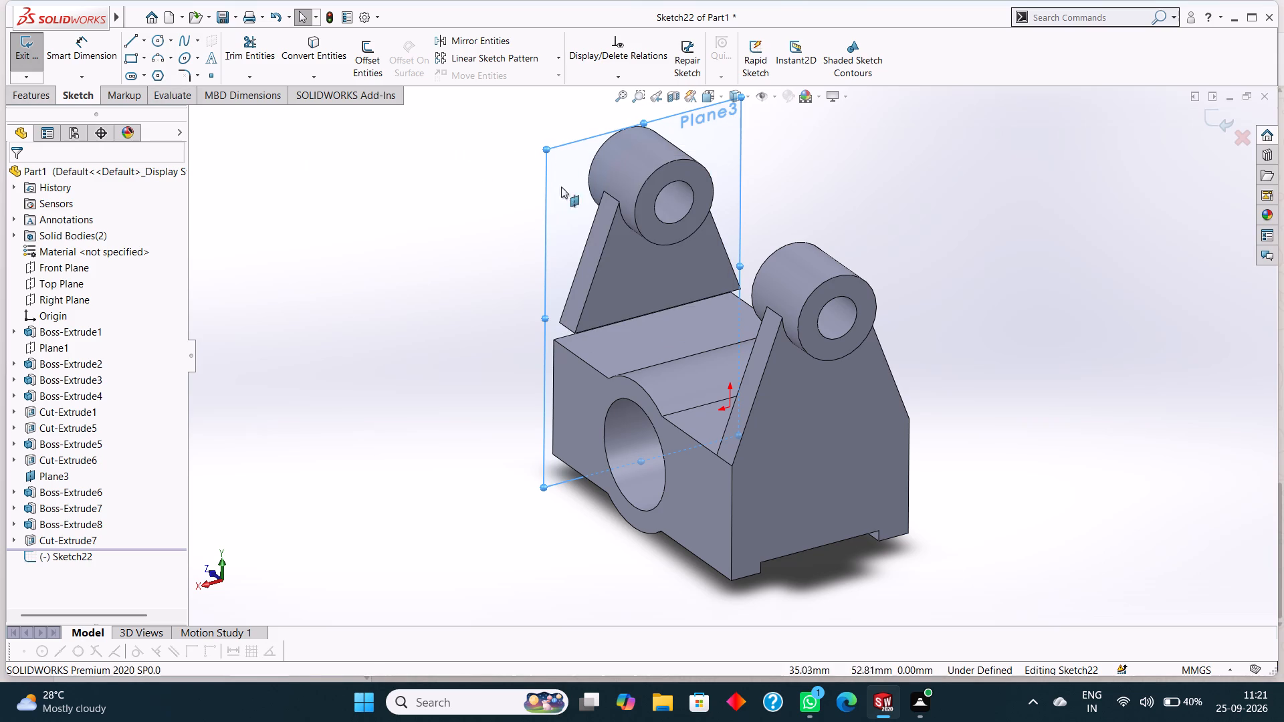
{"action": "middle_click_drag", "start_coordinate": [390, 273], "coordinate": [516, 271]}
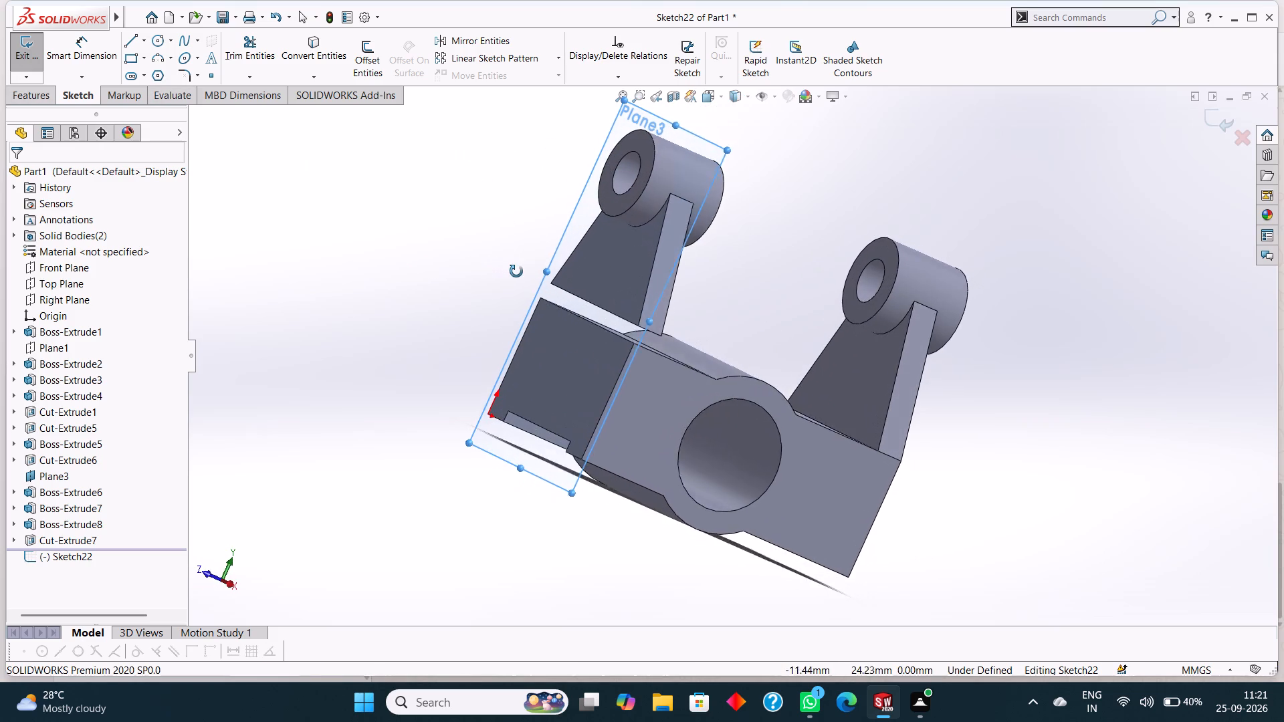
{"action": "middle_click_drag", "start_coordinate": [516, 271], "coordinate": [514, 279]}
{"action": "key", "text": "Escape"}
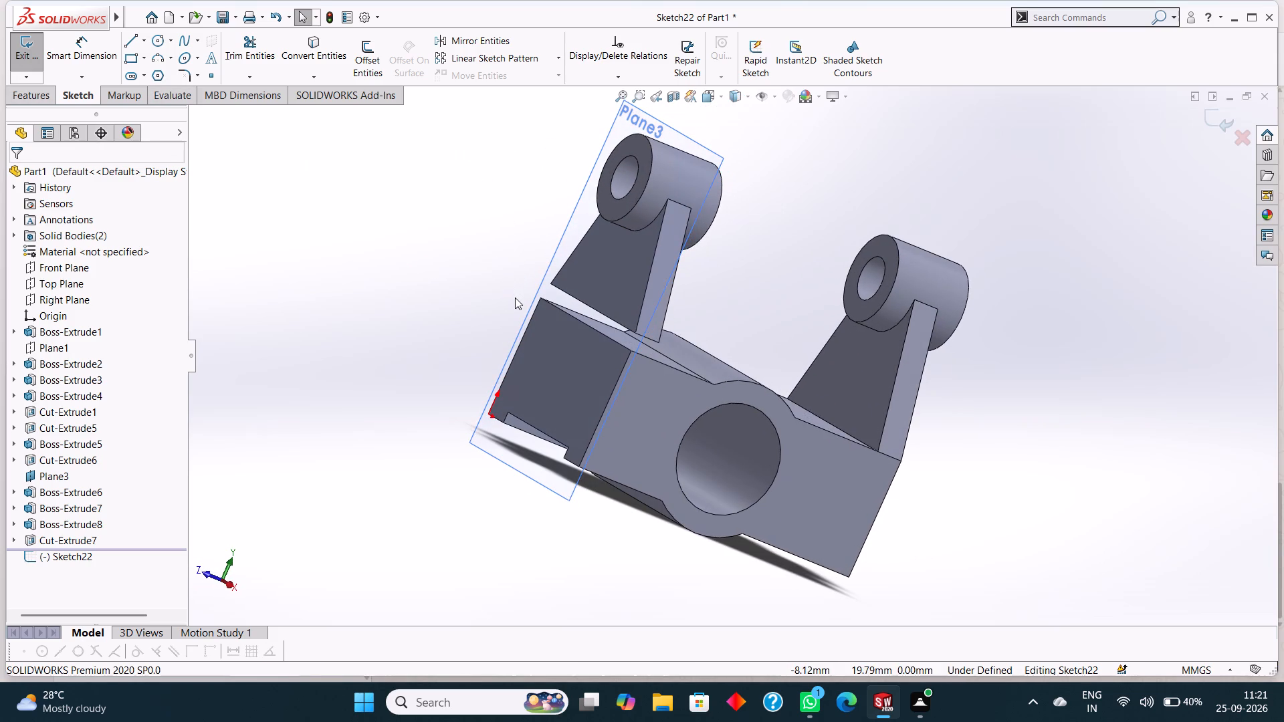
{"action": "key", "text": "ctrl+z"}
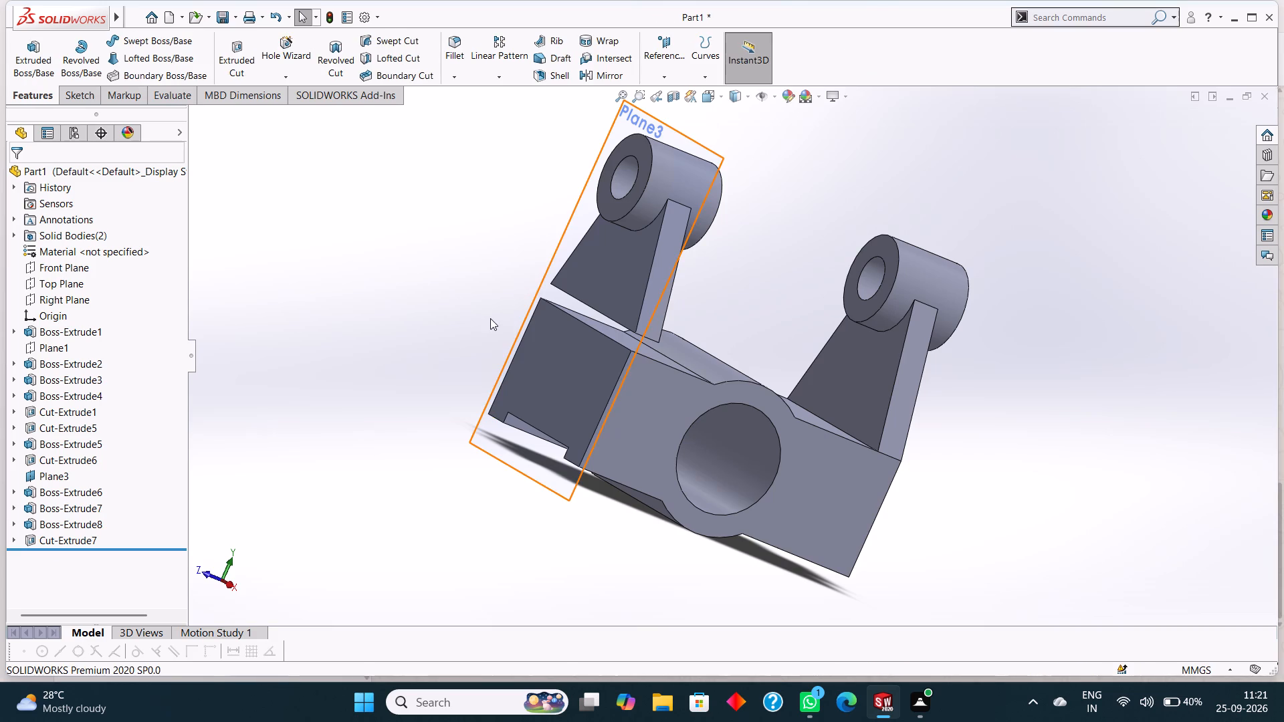
Undo the Through All bore cut and its 4 mm radius circle sketch on the second support's boss.
{"action": "key", "text": "ctrl+z"}
{"action": "key", "text": "ctrl+z"}
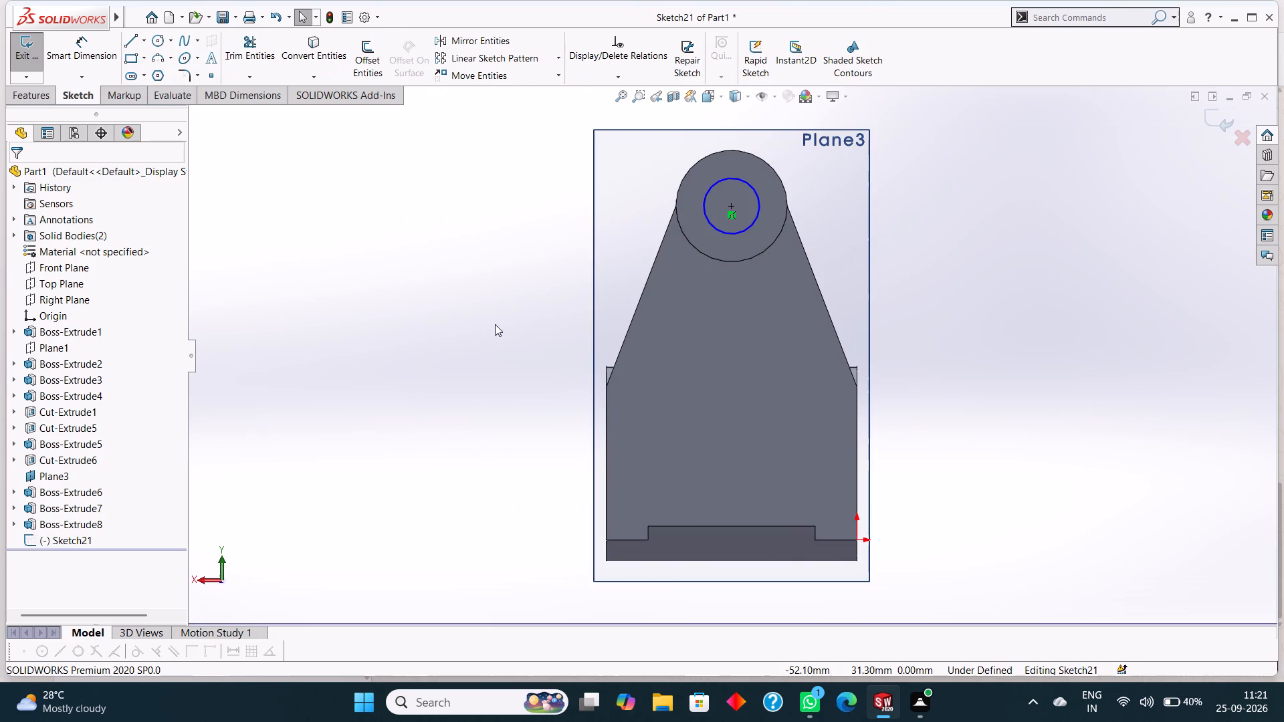
{"action": "middle_click_drag", "start_coordinate": [975, 349], "coordinate": [709, 366]}
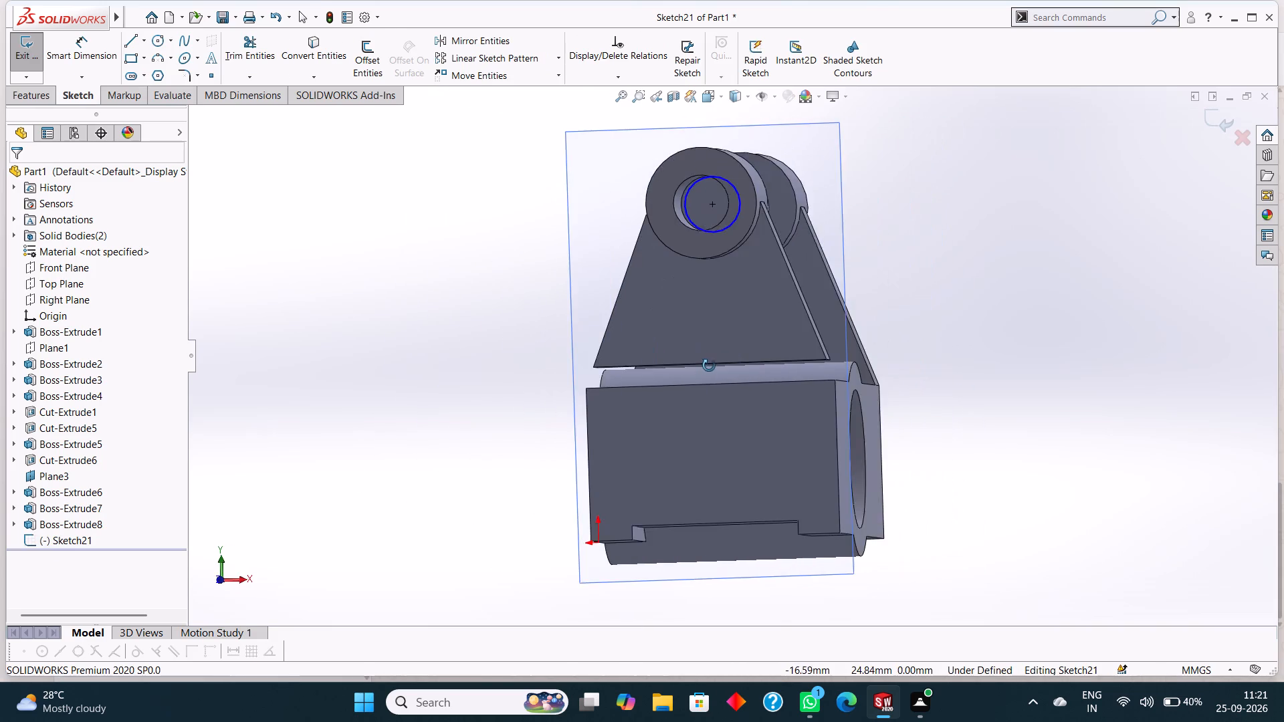
{"action": "middle_click_drag", "start_coordinate": [709, 366], "coordinate": [716, 366]}
{"action": "scroll", "coordinate": [720, 366], "scroll_direction": "down", "scroll_amount": 1, "text": "ctrl"}
{"action": "key", "text": "ctrl+z"}
{"action": "key", "text": "ctrl+z"}
{"action": "key", "text": "ctrl+z"}
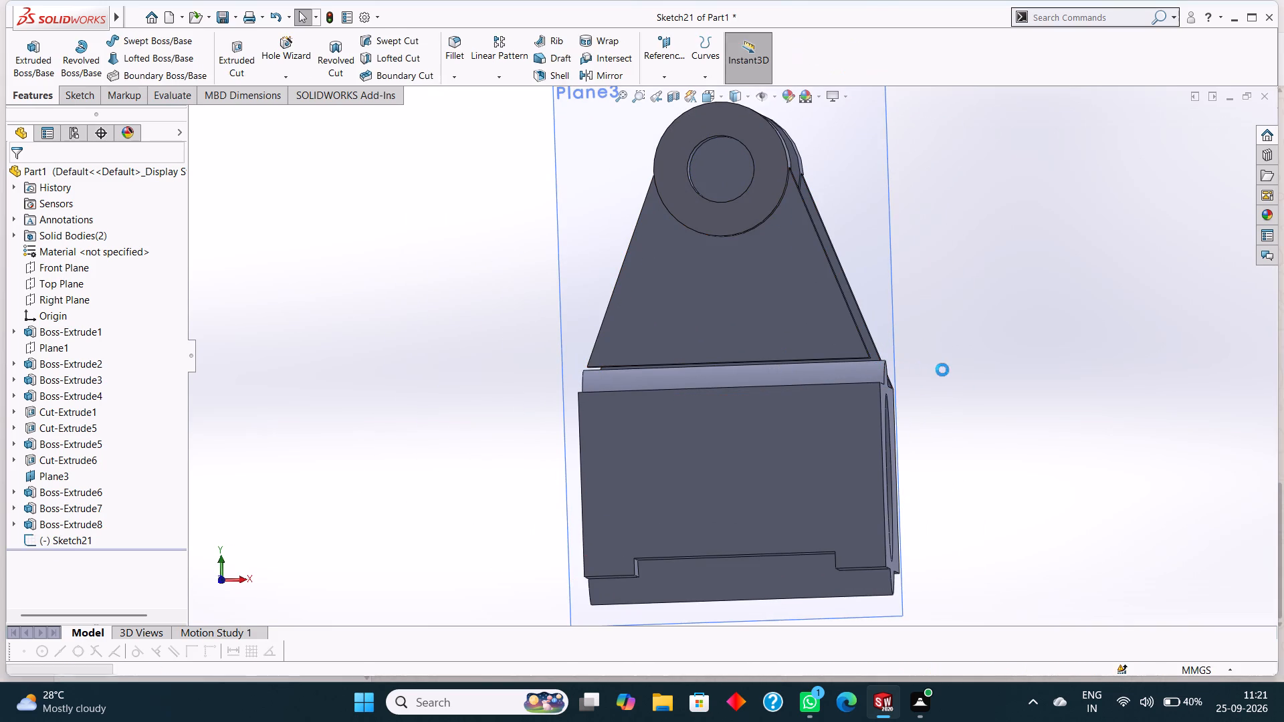
Undo the second support's inner boss extension and web extrusion, back to the open tapered web profile sketch.
{"action": "key", "text": "ctrl+z"}
{"action": "key", "text": "ctrl+z"}
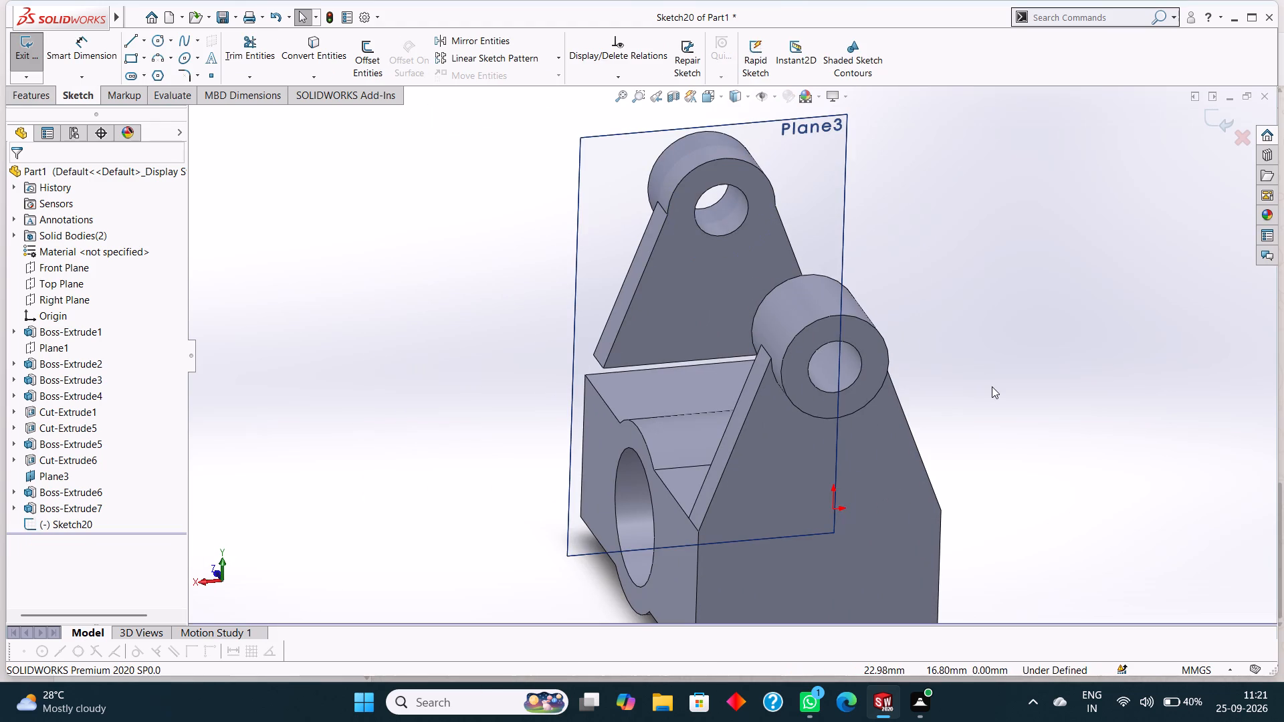
{"action": "key", "text": "ctrl+z"}
{"action": "key", "text": "ctrl+z"}
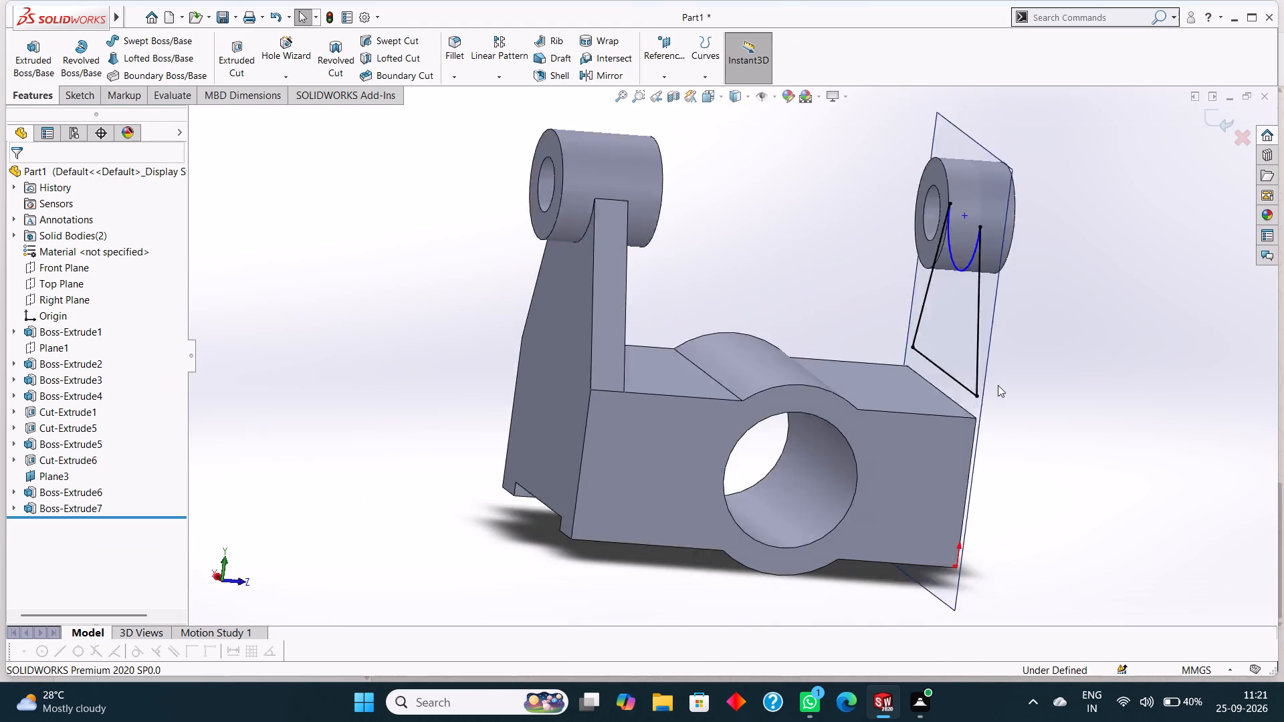
{"action": "middle_click_drag", "start_coordinate": [1055, 394], "coordinate": [976, 360]}
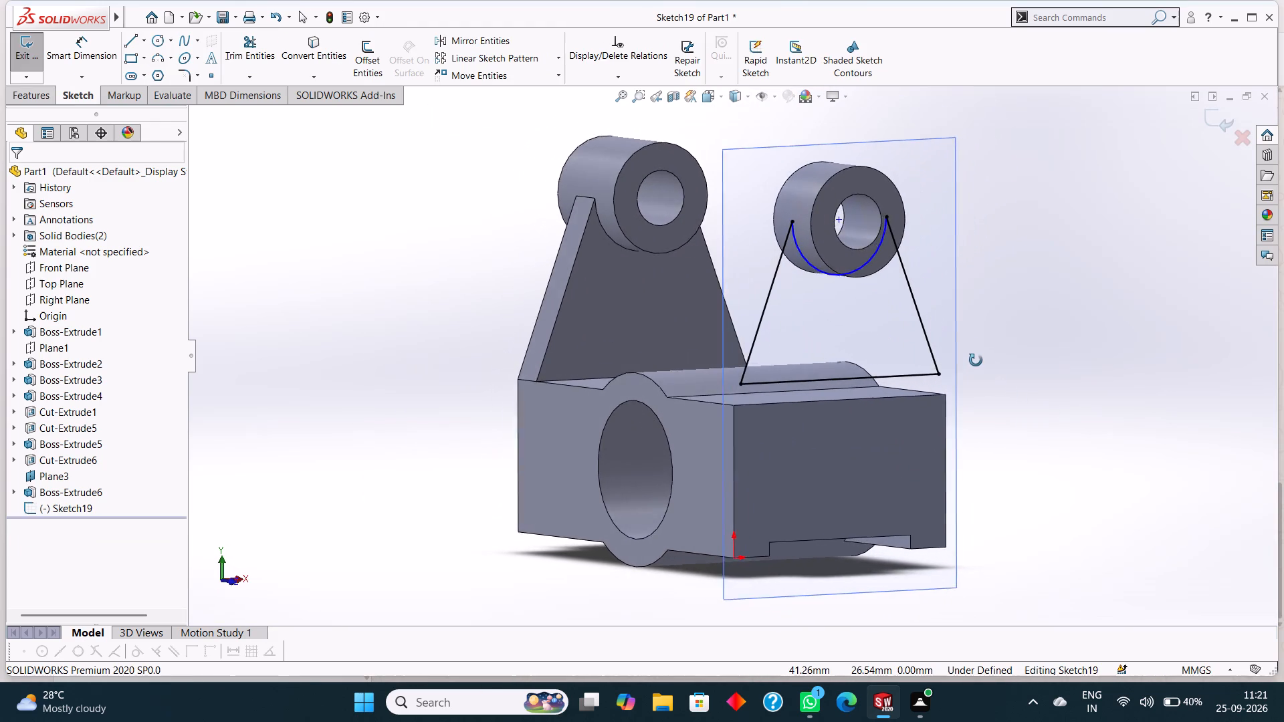
{"action": "middle_click_drag", "start_coordinate": [976, 360], "coordinate": [970, 354]}
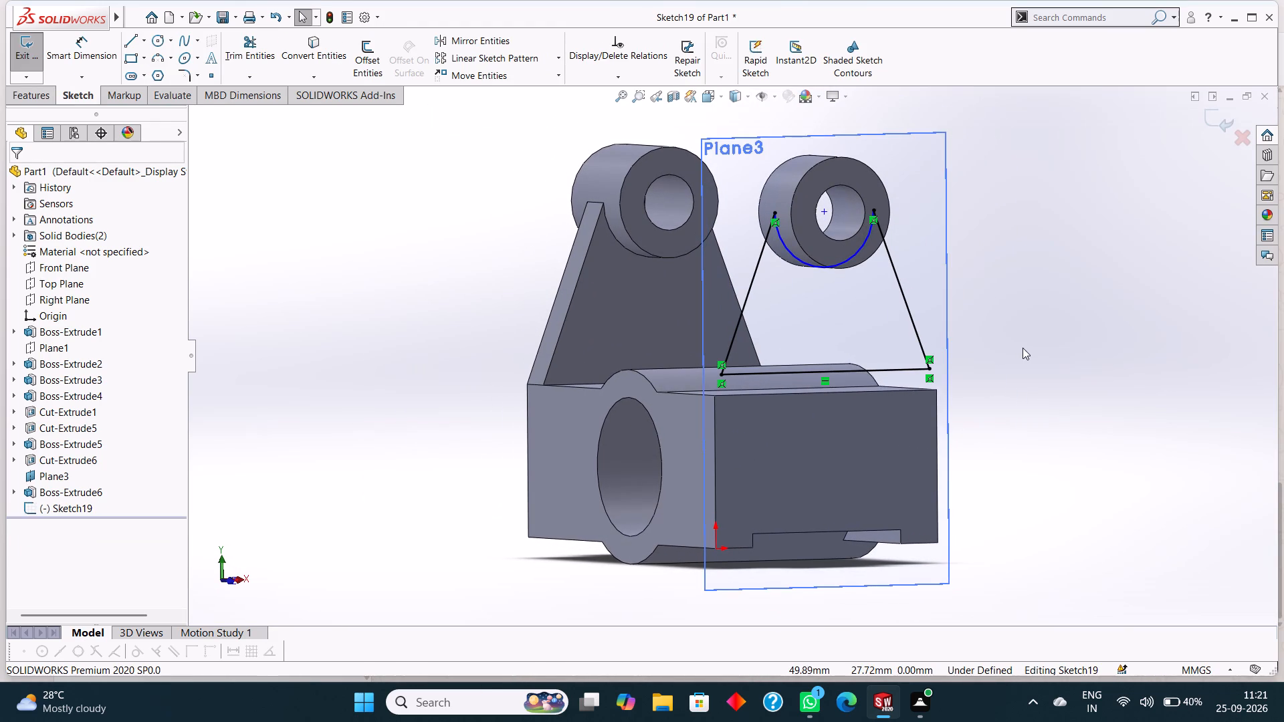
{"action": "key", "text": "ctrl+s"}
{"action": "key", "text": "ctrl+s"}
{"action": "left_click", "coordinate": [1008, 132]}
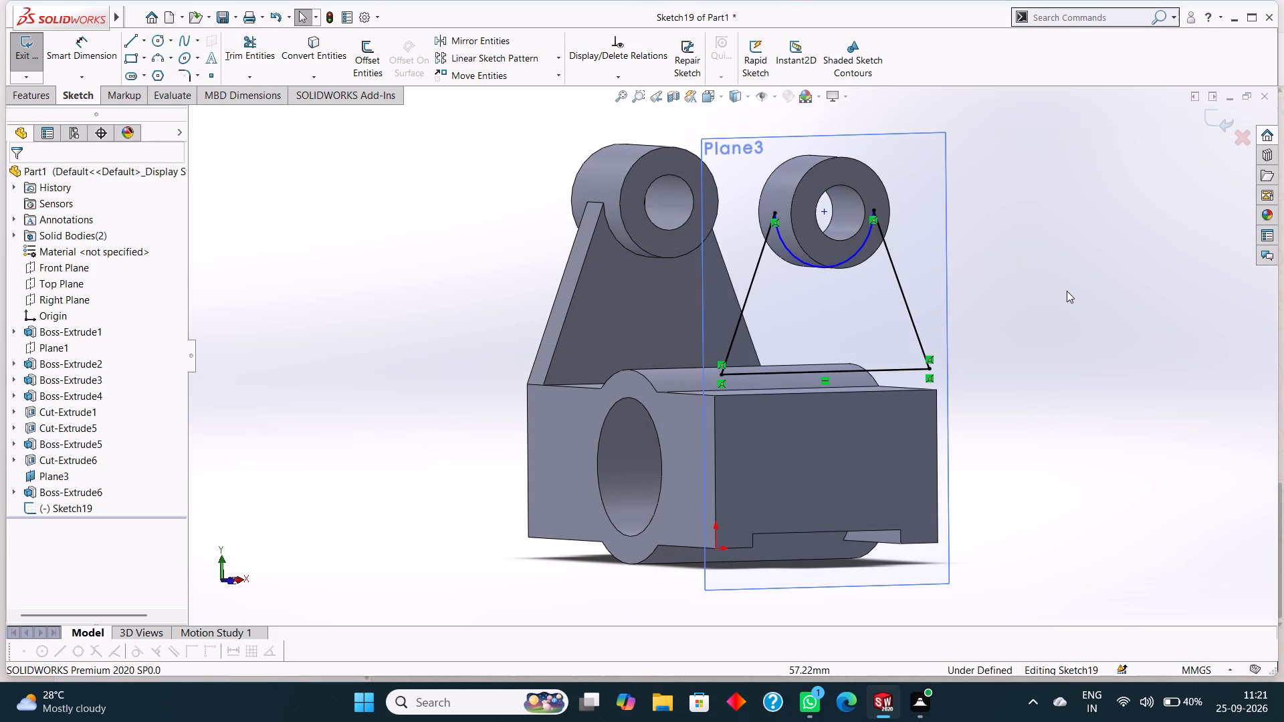
Undo the tapered web profile sketch and the second boss's ring extrusion, back to the concentric-circle sketch on Plane3.
{"action": "key", "text": "ctrl+z"}
{"action": "key", "text": "ctrl+z"}
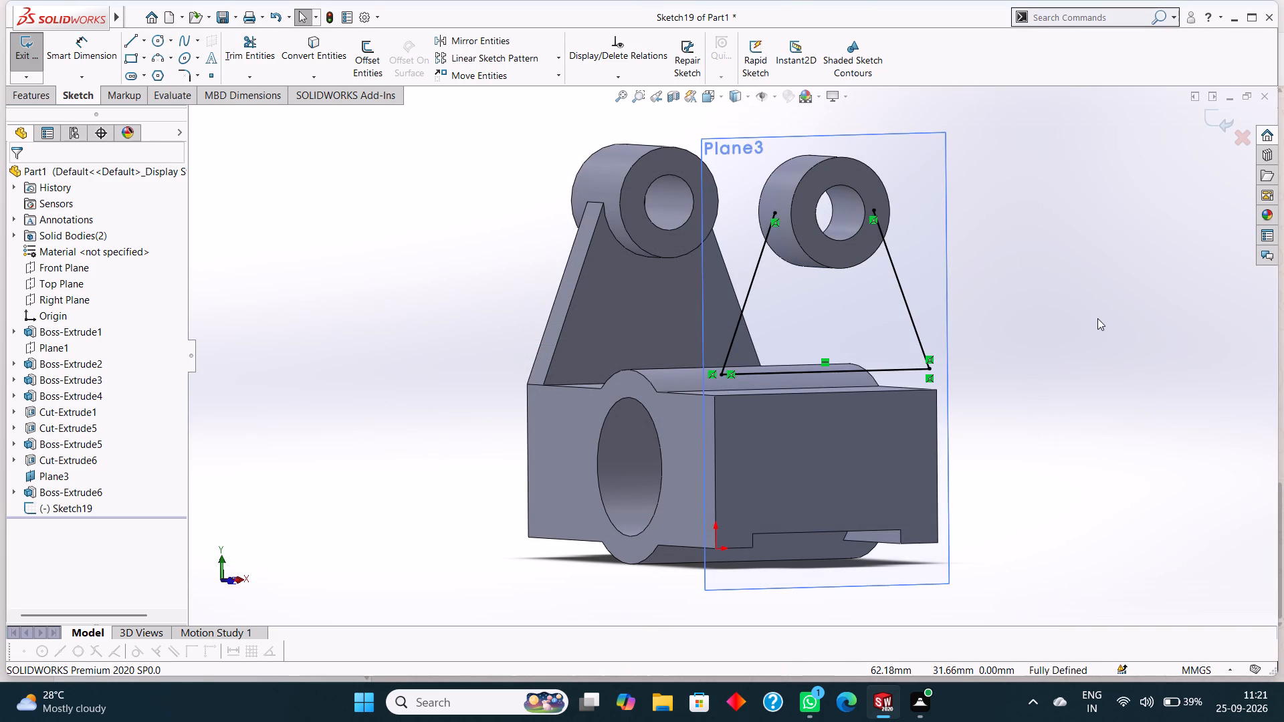
{"action": "key", "text": "ctrl+z"}
{"action": "key", "text": "ctrl+z"}
{"action": "key", "text": "ctrl+z"}
{"action": "key", "text": "ctrl+z"}
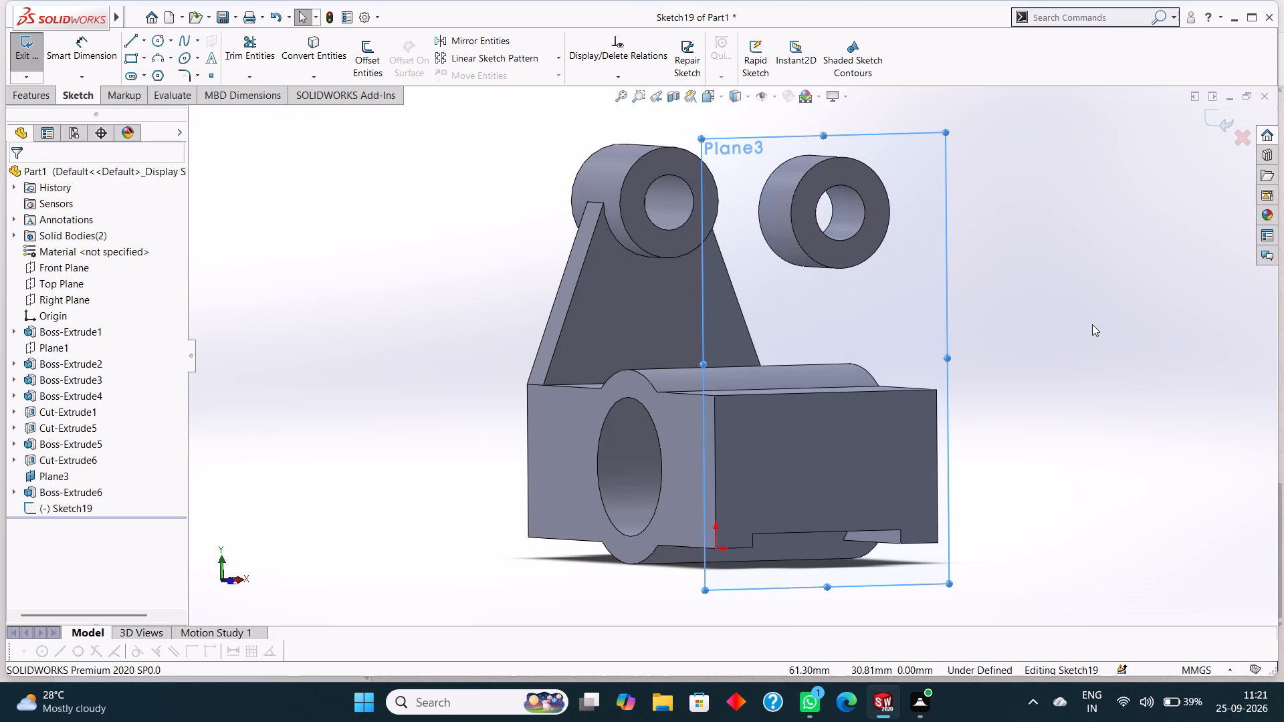
{"action": "key", "text": "ctrl+z"}
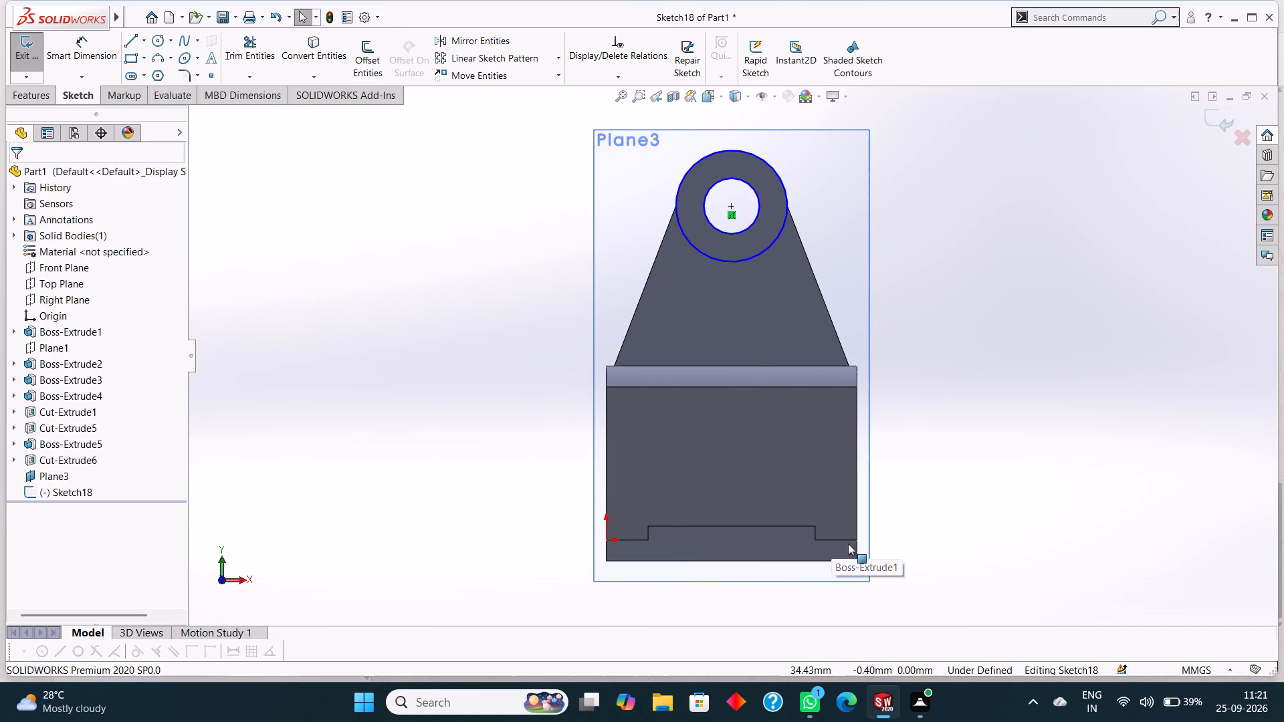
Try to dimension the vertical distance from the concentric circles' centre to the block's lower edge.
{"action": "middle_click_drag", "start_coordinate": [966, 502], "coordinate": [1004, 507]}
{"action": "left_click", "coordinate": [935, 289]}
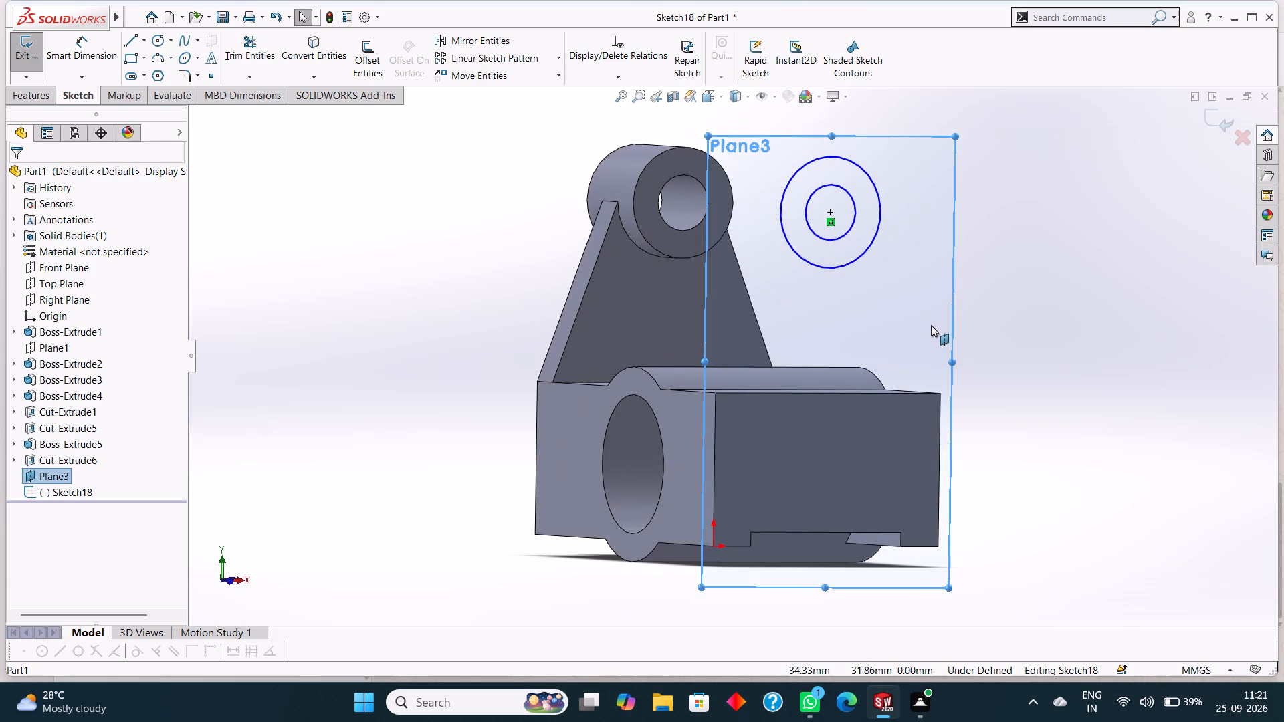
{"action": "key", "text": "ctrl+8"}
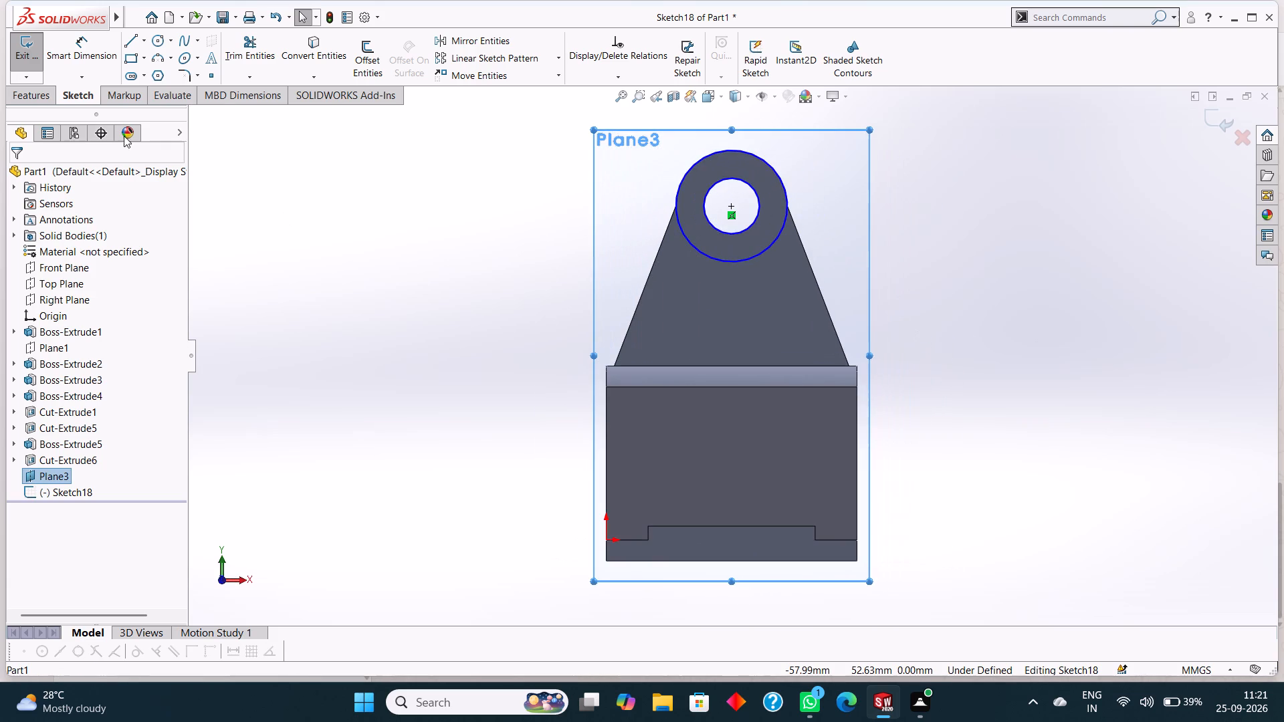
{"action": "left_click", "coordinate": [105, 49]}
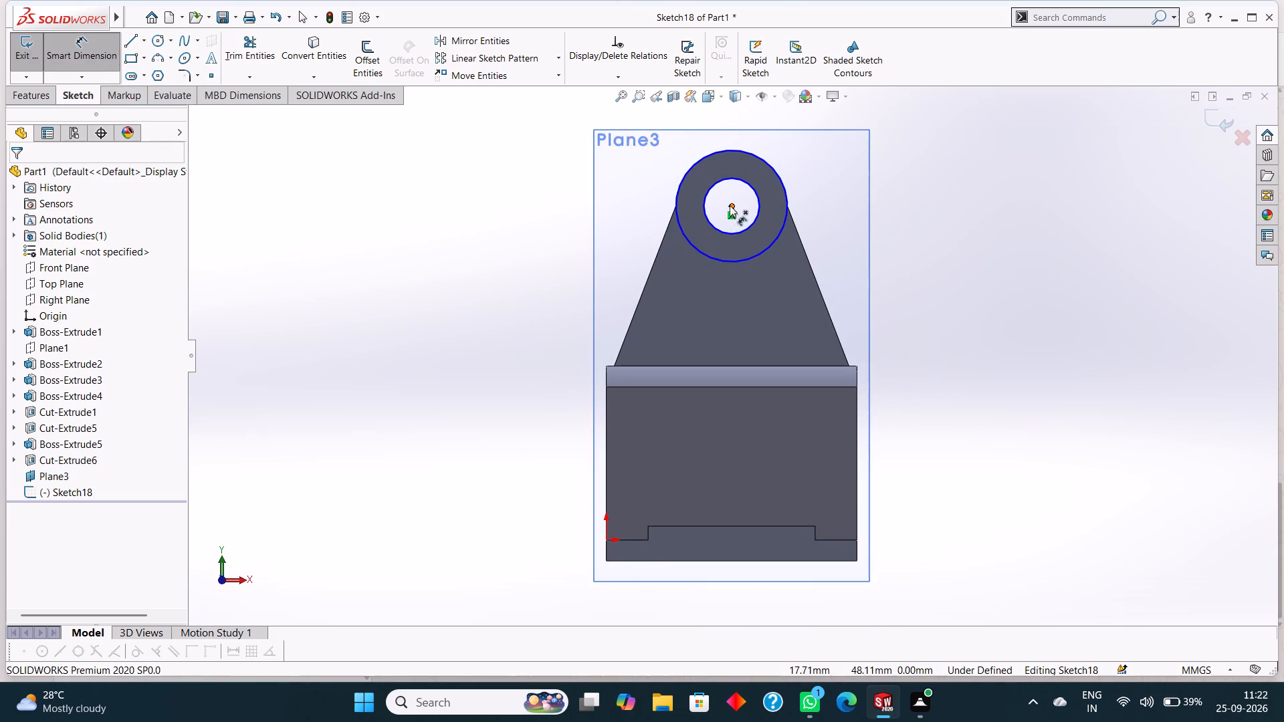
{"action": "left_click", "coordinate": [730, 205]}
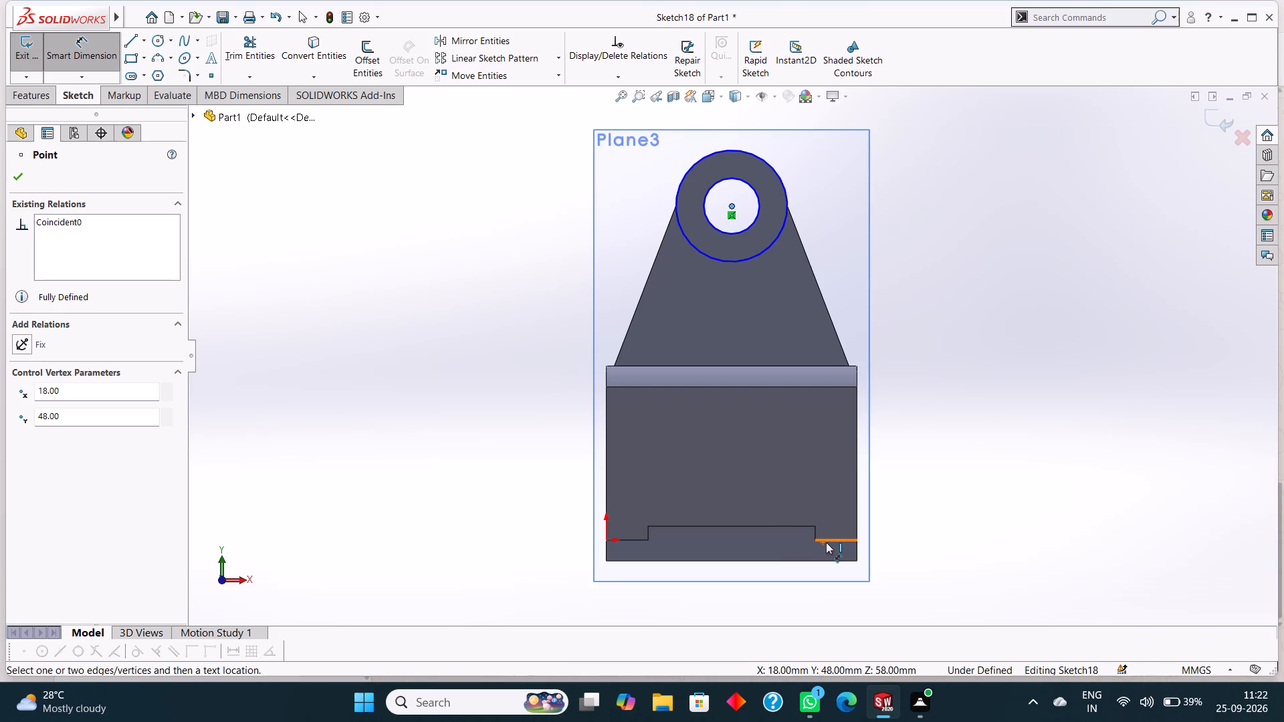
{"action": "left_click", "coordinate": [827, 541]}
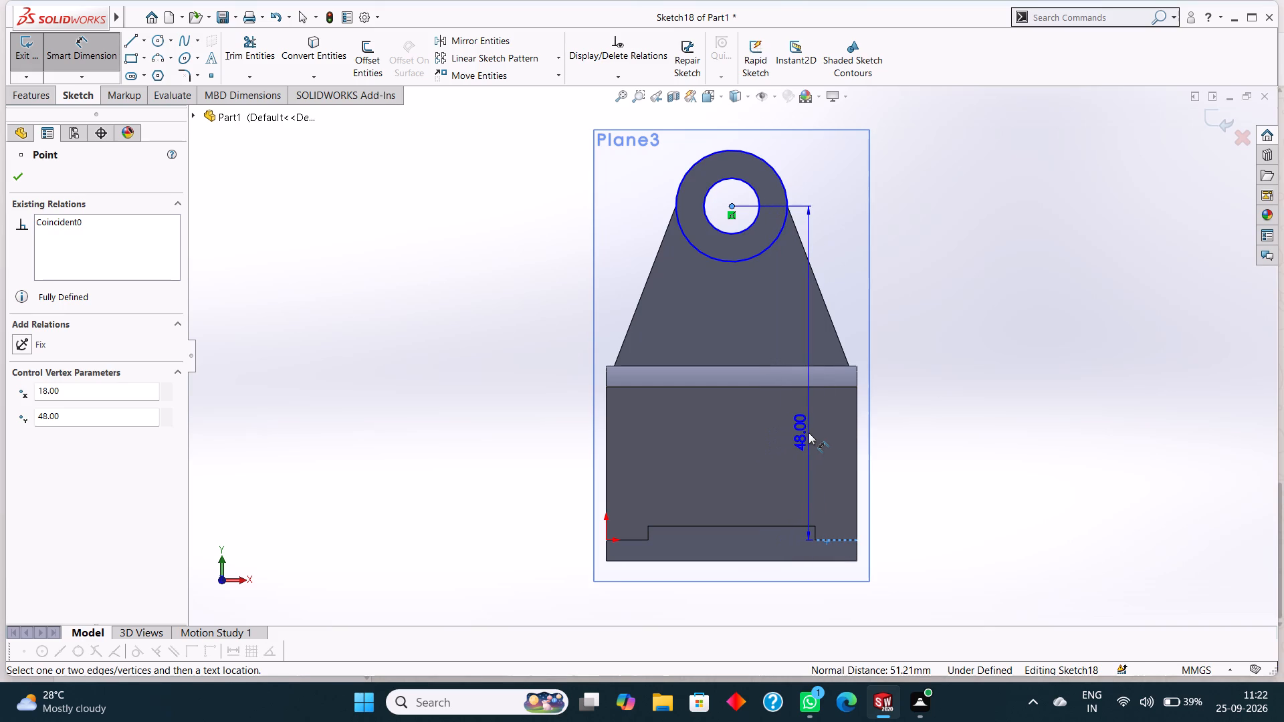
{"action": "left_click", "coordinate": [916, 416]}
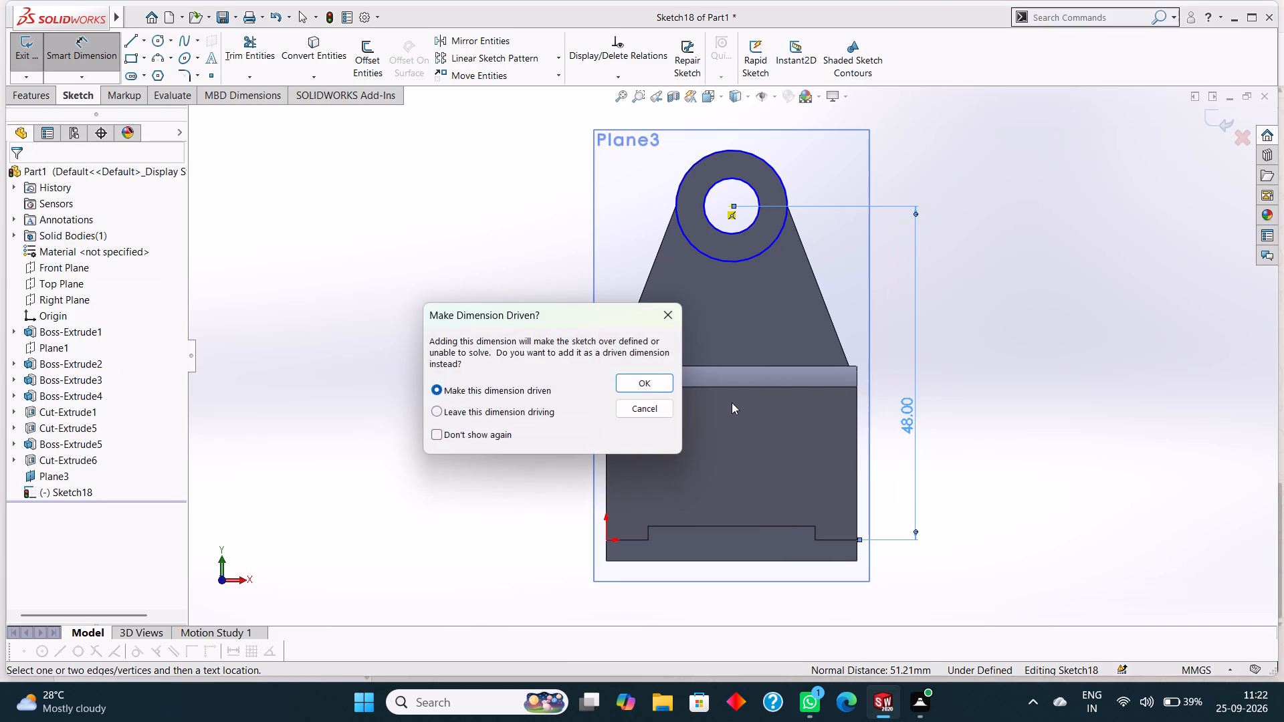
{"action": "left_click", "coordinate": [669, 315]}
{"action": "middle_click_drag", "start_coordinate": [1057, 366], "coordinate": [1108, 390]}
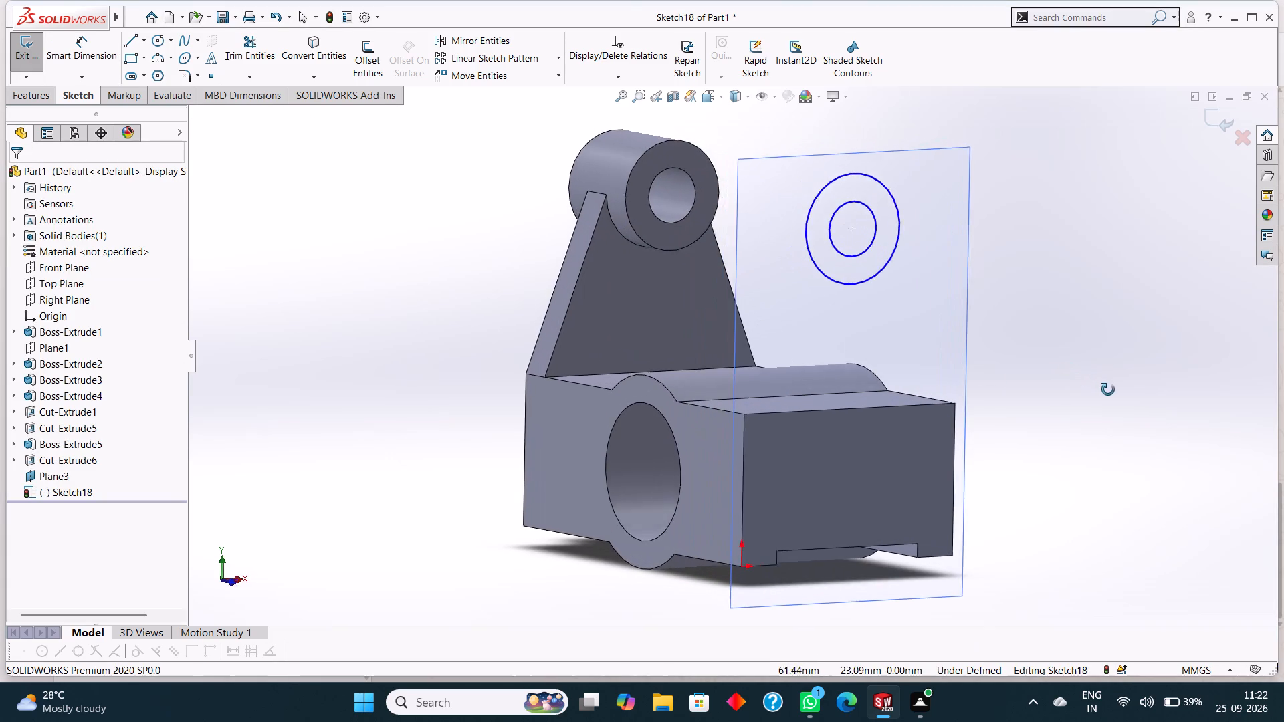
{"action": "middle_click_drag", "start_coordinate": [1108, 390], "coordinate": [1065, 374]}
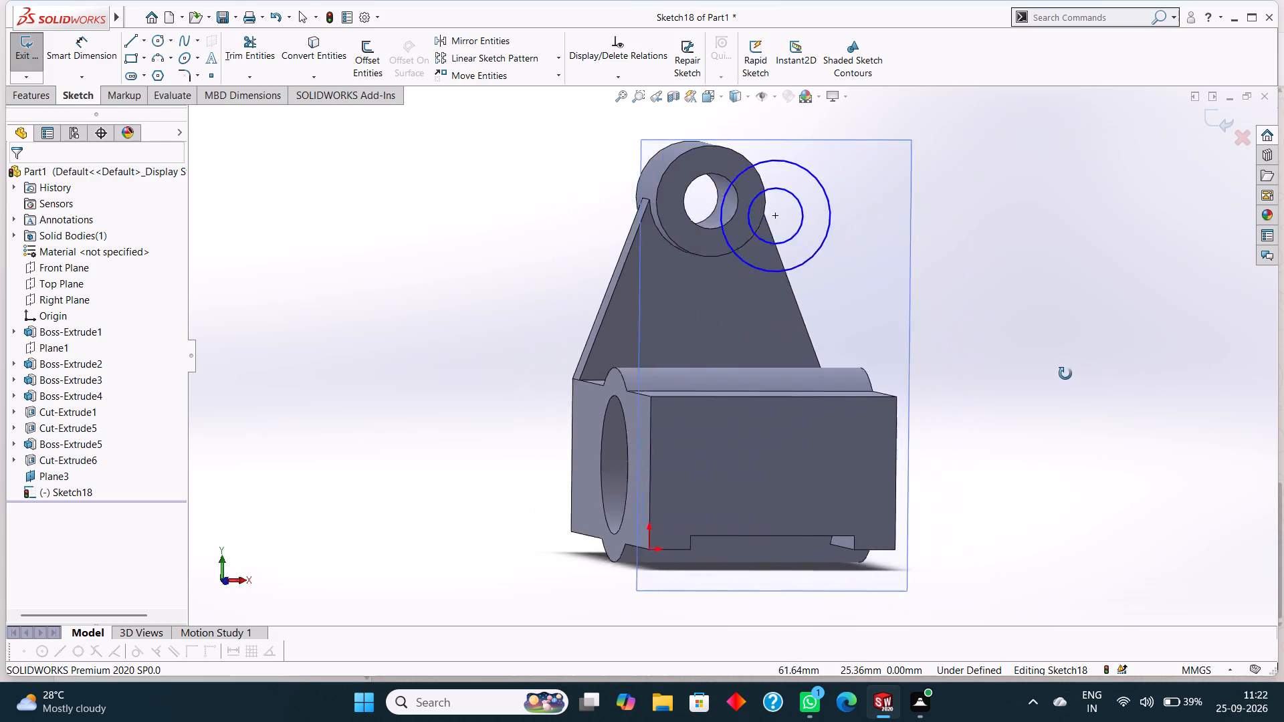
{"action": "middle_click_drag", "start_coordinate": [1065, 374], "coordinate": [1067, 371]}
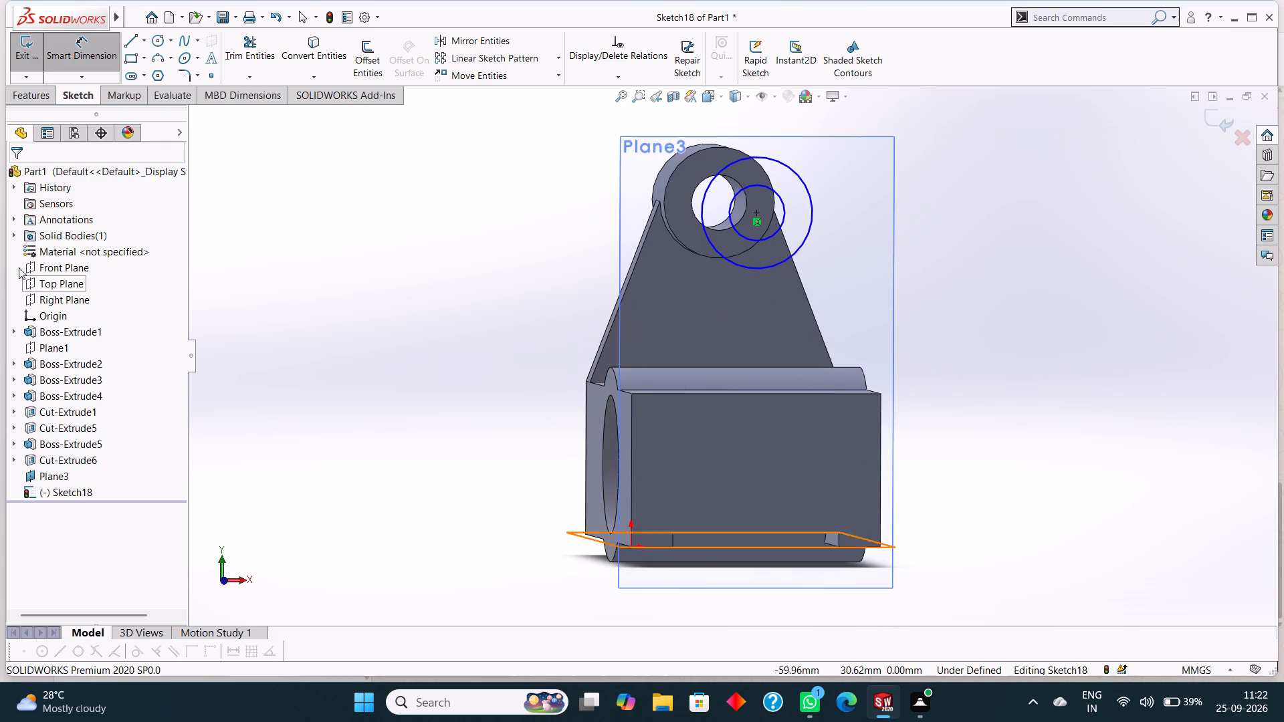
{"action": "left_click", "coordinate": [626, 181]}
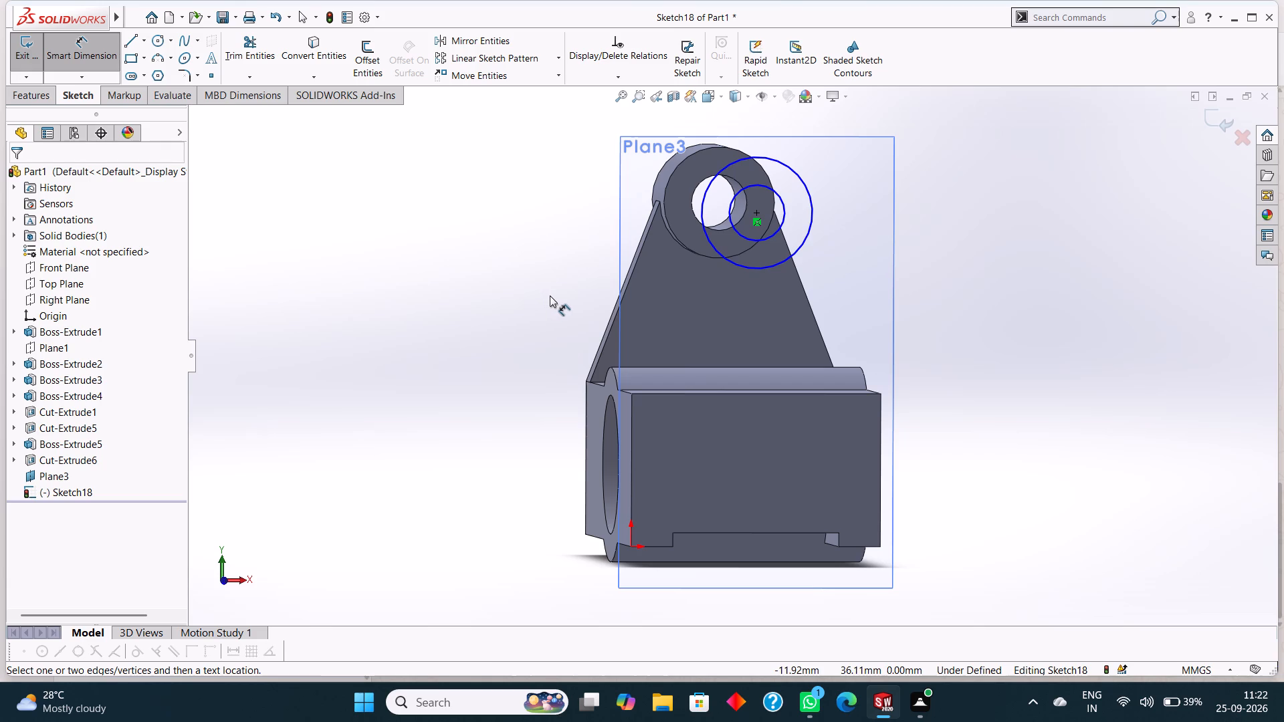
Extrude the concentric-circle ring on Plane3 by 10 mm, using the Mid Plane end condition with the result merged.
{"action": "key", "text": "ctrl+8"}
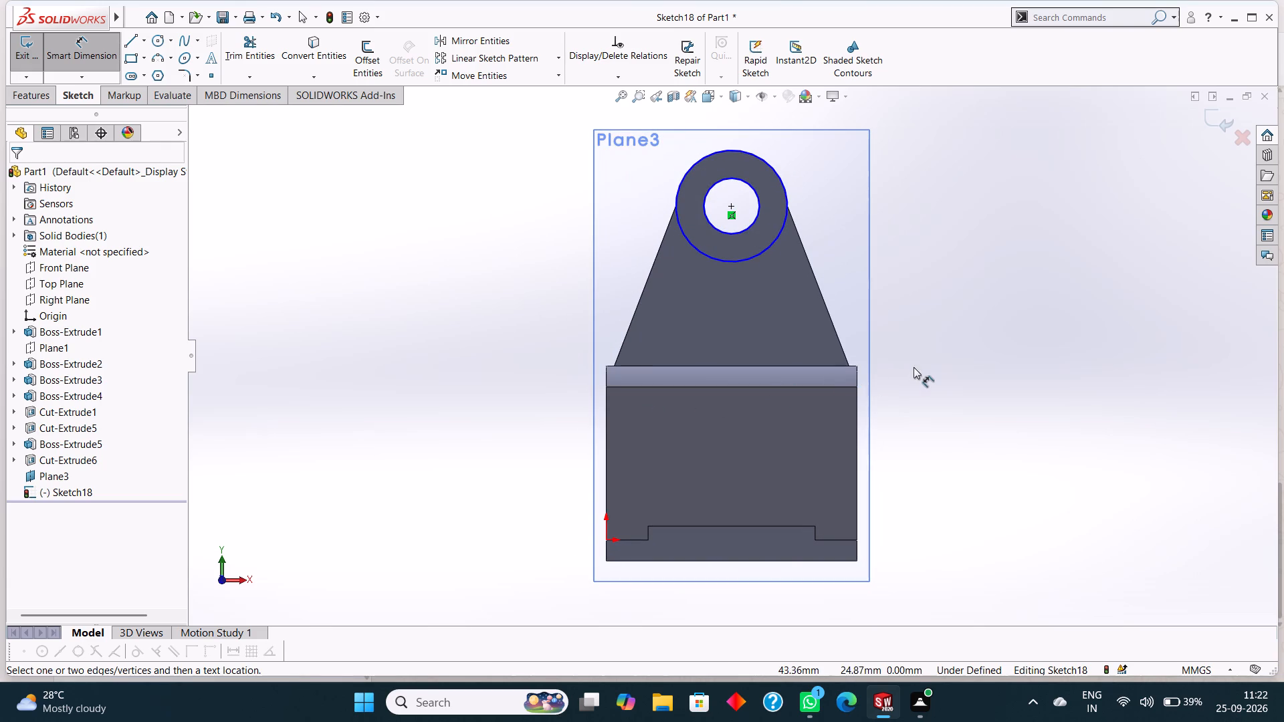
{"action": "left_click", "coordinate": [32, 92]}
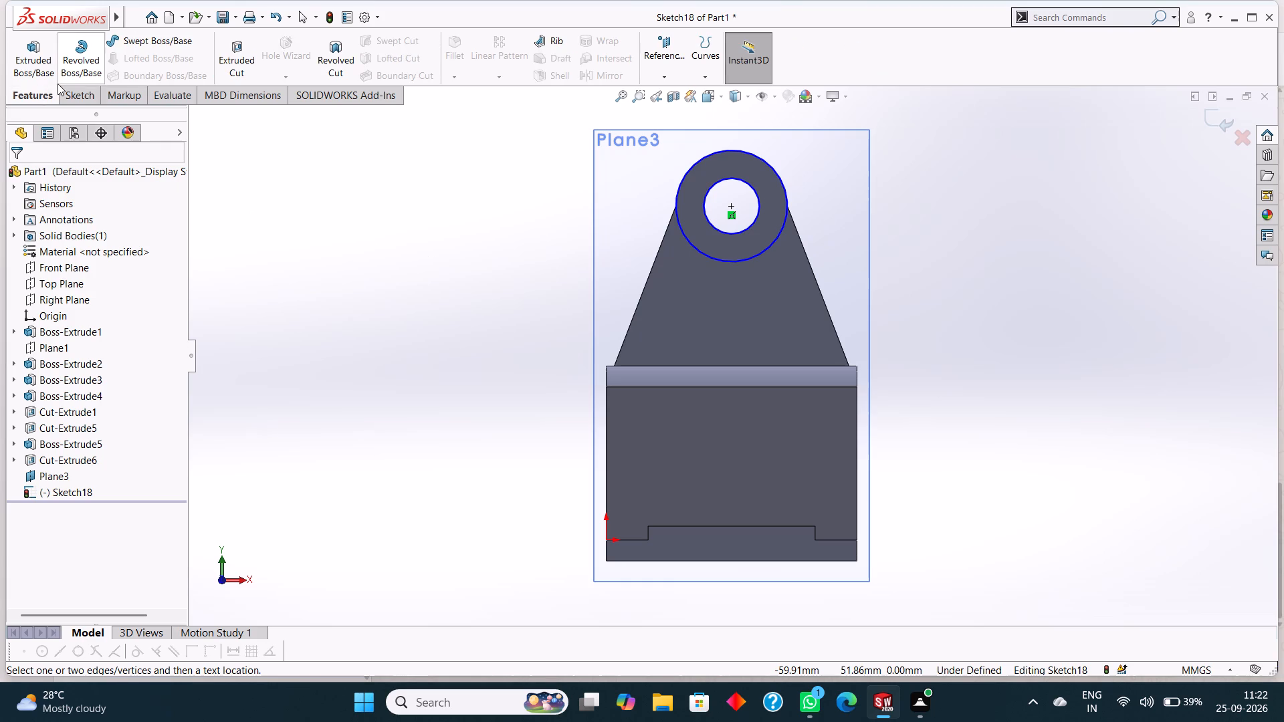
{"action": "left_click", "coordinate": [82, 96]}
{"action": "left_click", "coordinate": [83, 38]}
{"action": "left_click", "coordinate": [31, 94]}
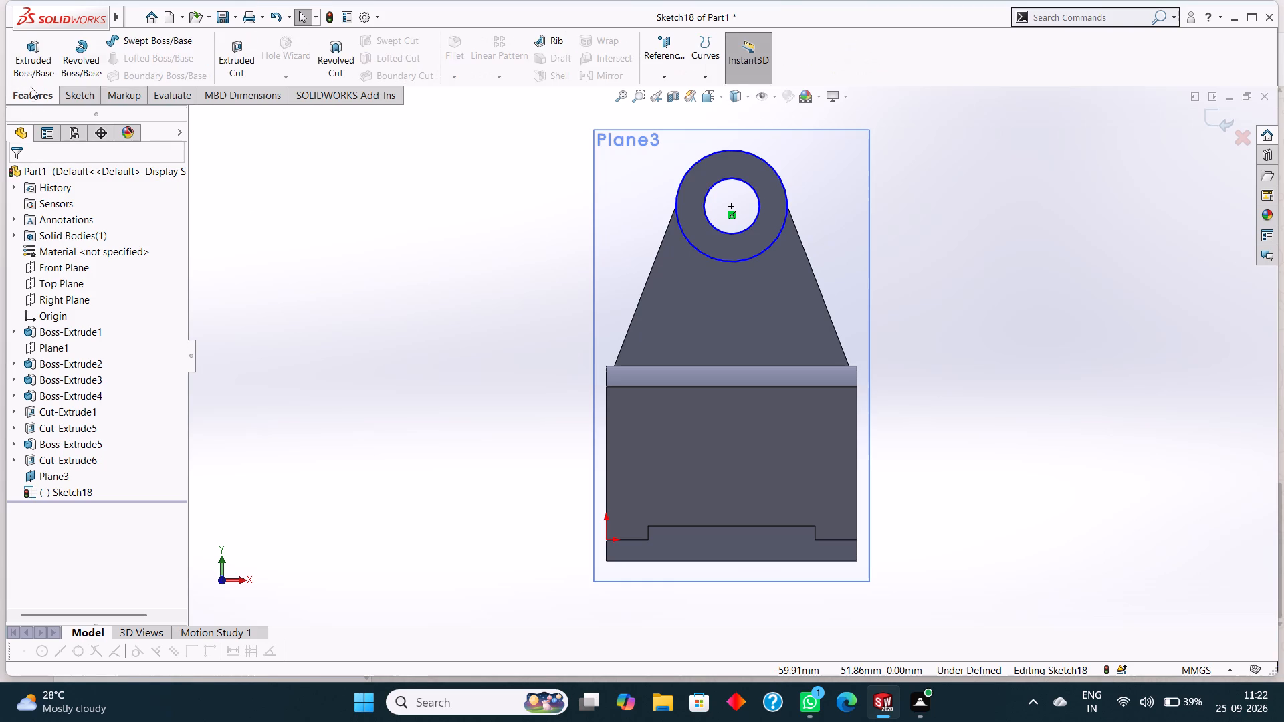
{"action": "left_click", "coordinate": [47, 59]}
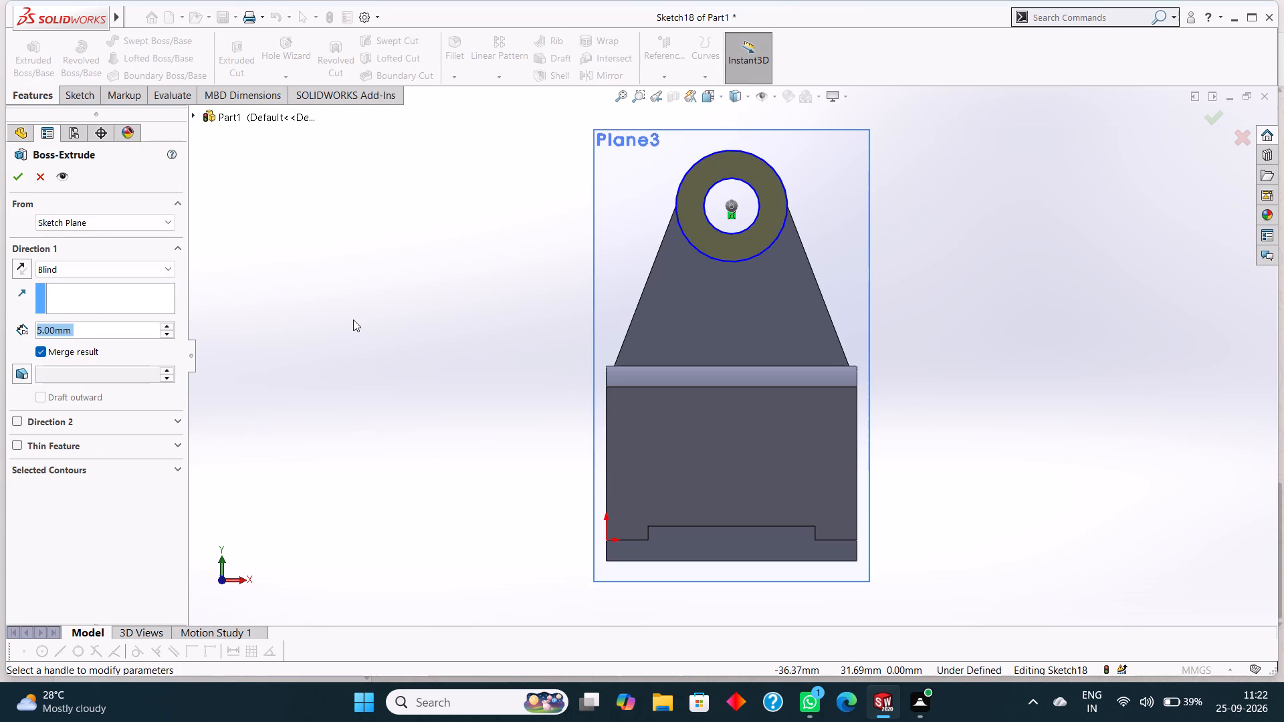
{"action": "type", "text": "10"}
{"action": "key", "text": "Return"}
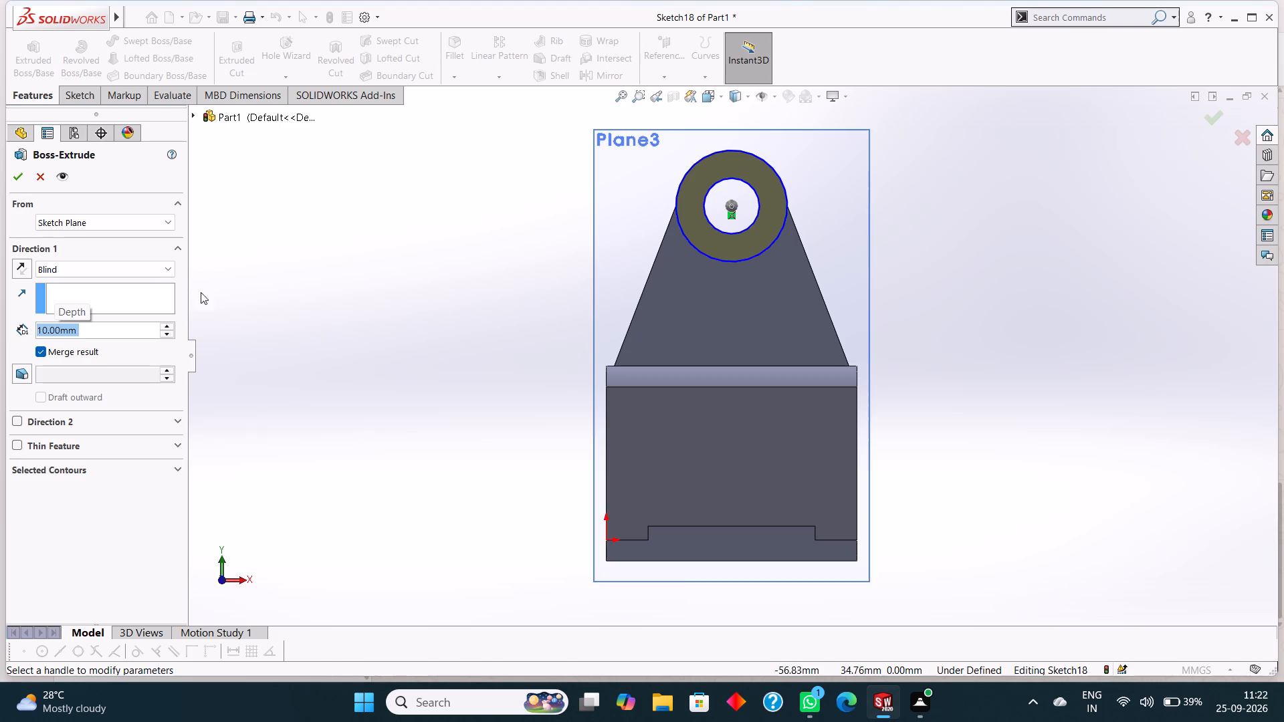
{"action": "left_click", "coordinate": [91, 268]}
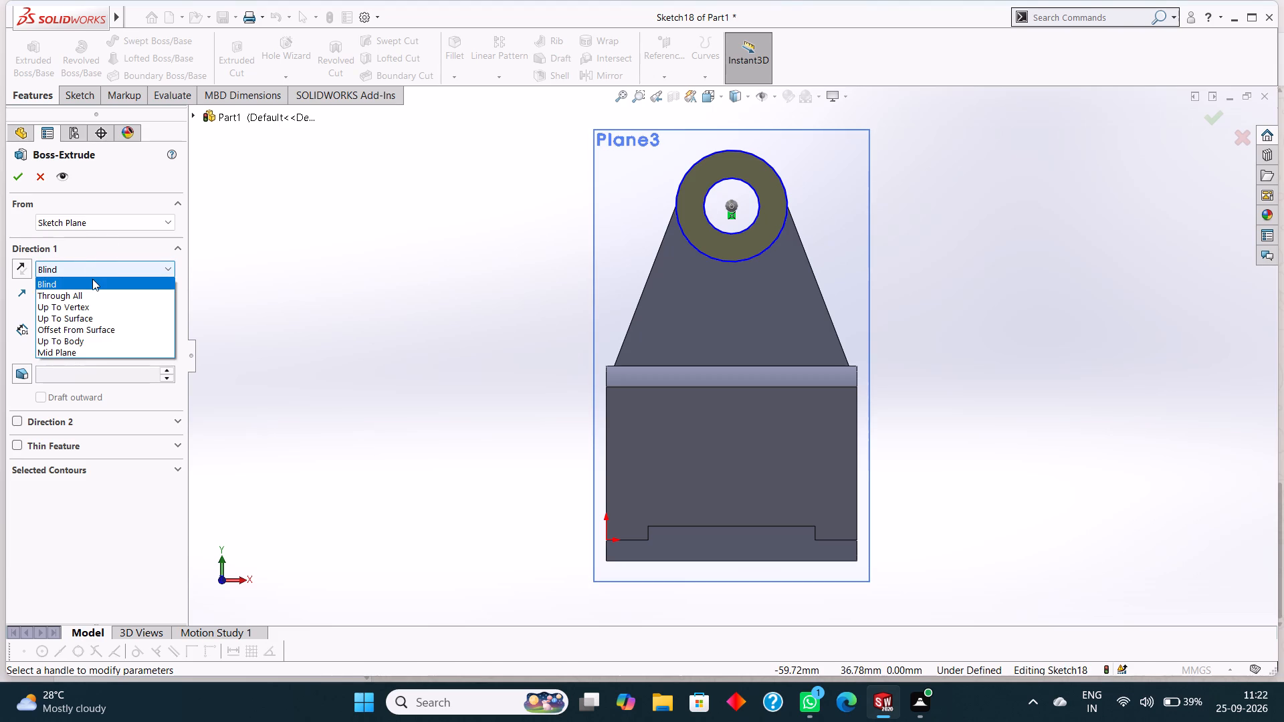
{"action": "left_click", "coordinate": [90, 293]}
{"action": "left_click", "coordinate": [90, 269]}
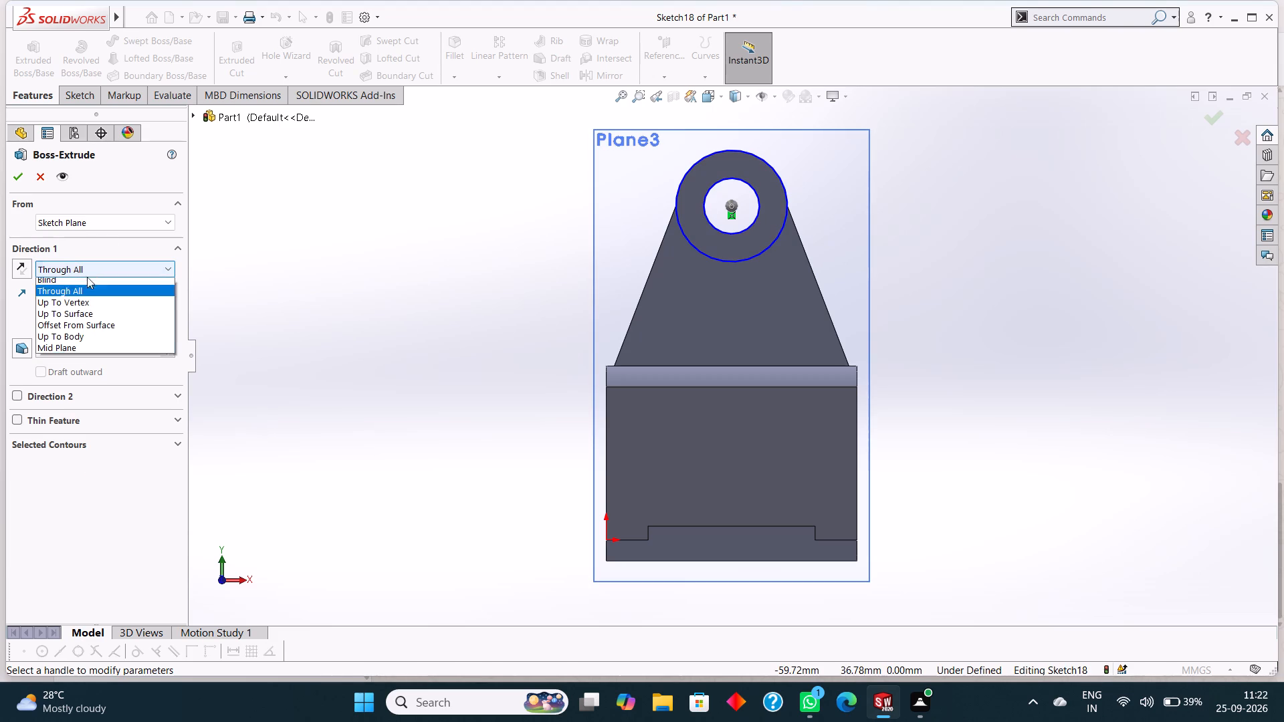
{"action": "left_click", "coordinate": [64, 354]}
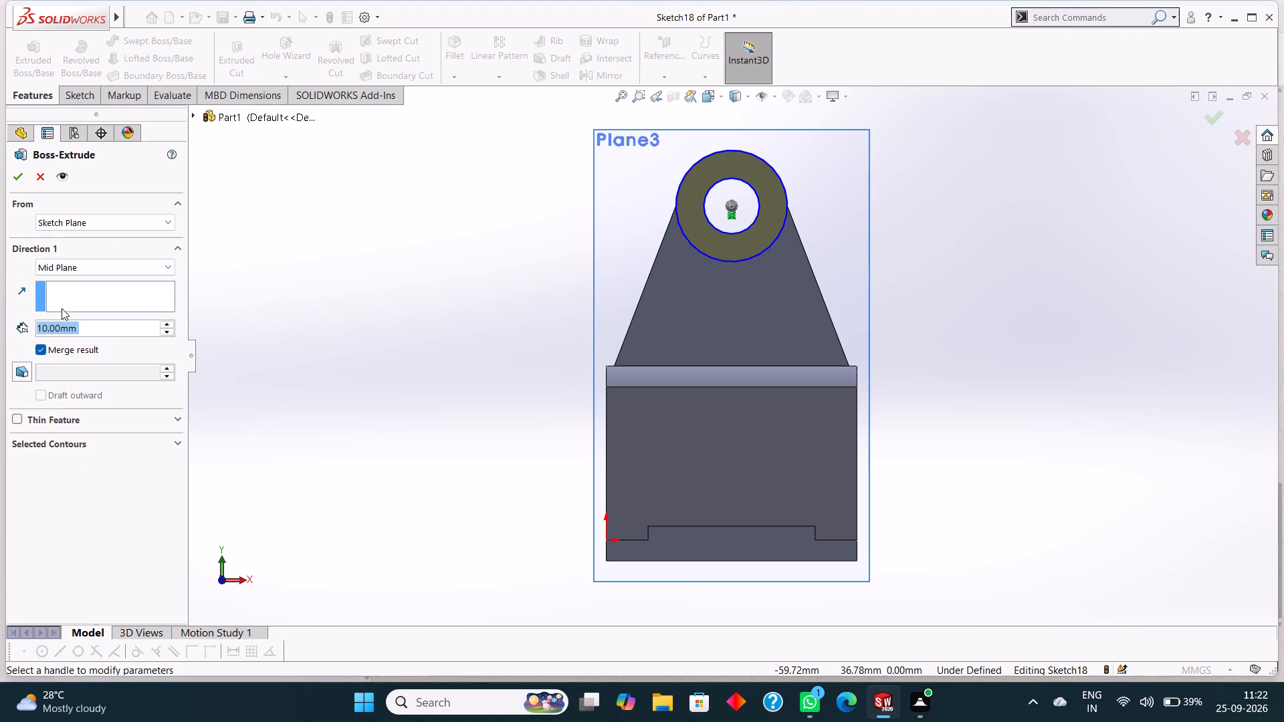
{"action": "middle_click_drag", "start_coordinate": [350, 277], "coordinate": [446, 322]}
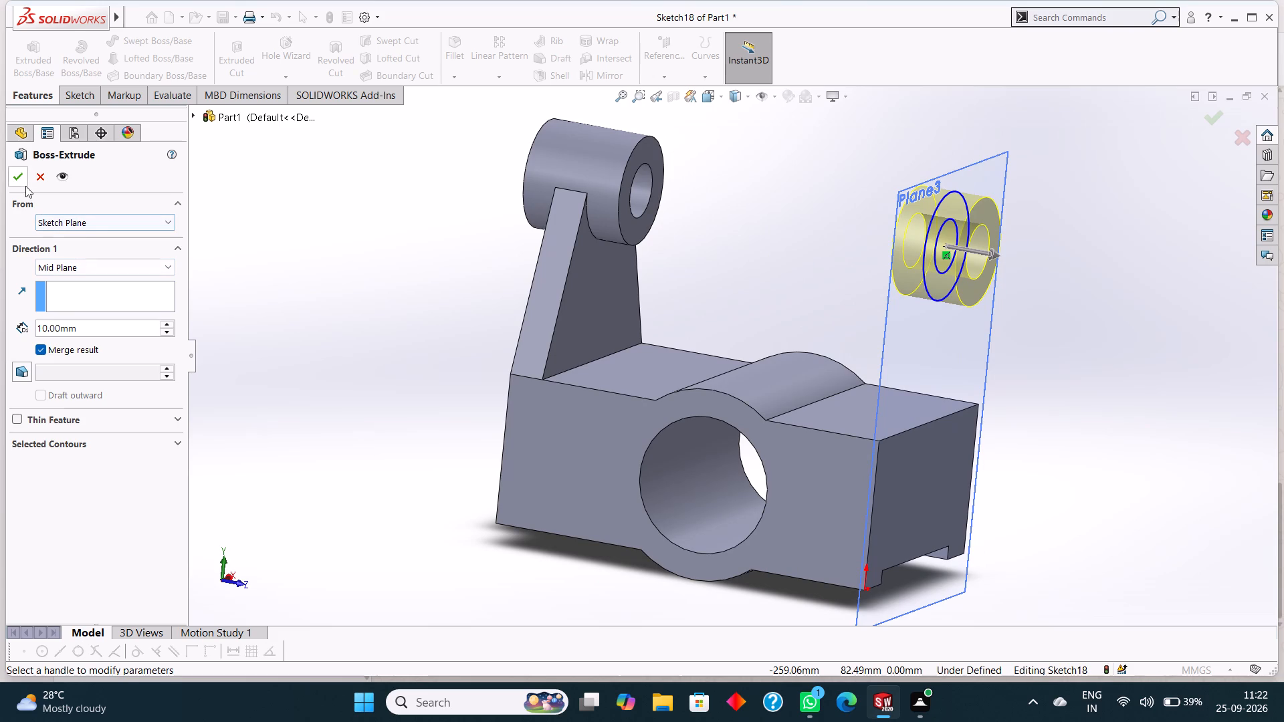
{"action": "left_click", "coordinate": [23, 183]}
{"action": "left_click", "coordinate": [250, 341]}
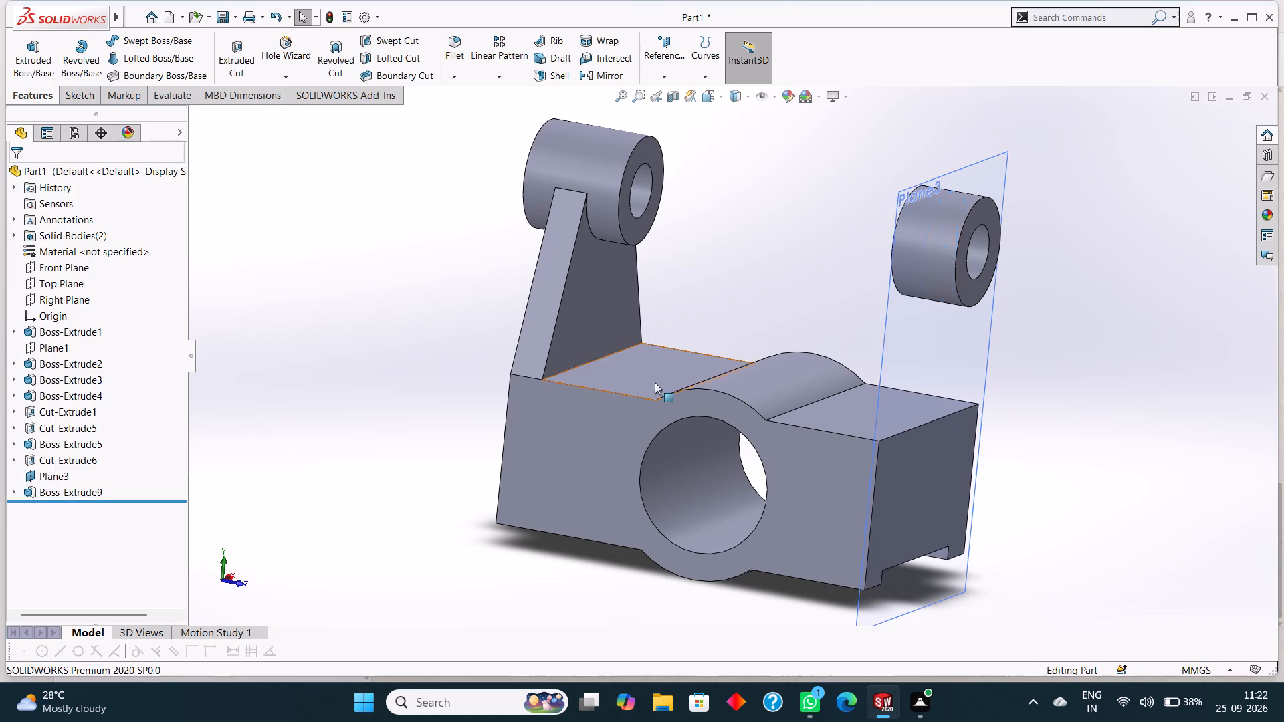
In a new sketch on Plane3, draw a slanted line about 27.86 mm long from the block's top-left corner to the boss's outer circle.
{"action": "left_click", "coordinate": [988, 320]}
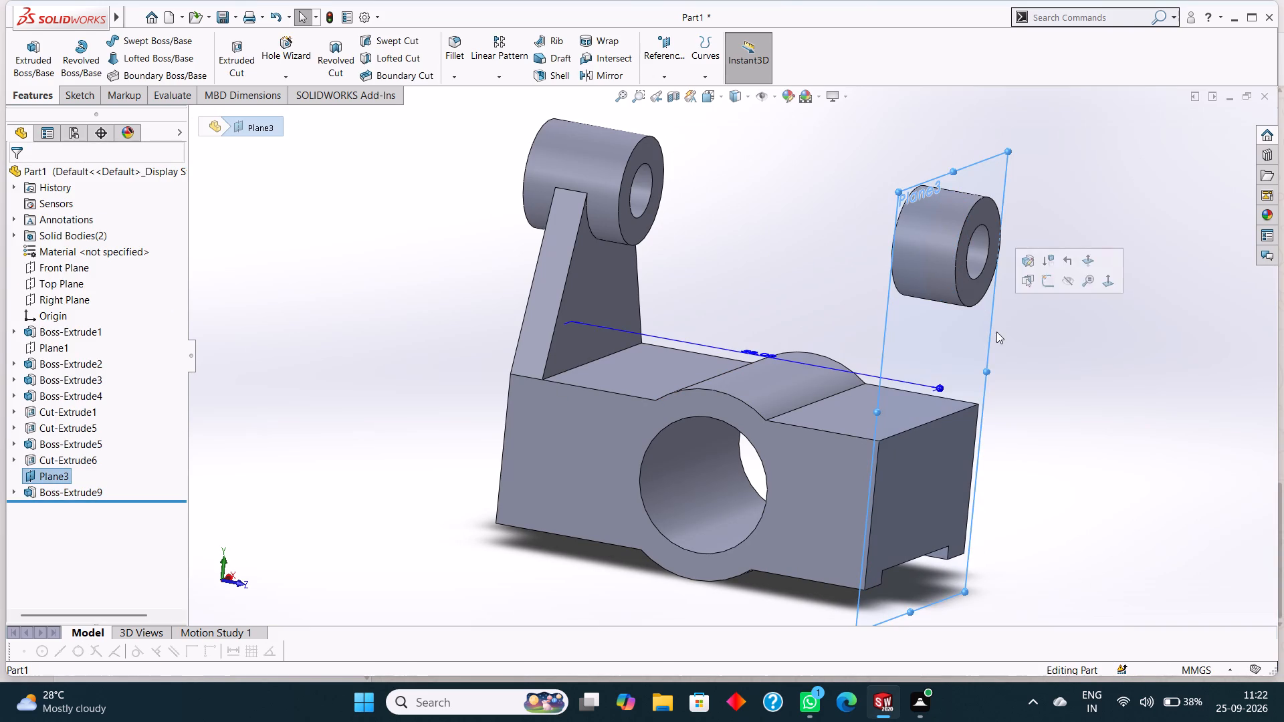
{"action": "key", "text": "ctrl+8"}
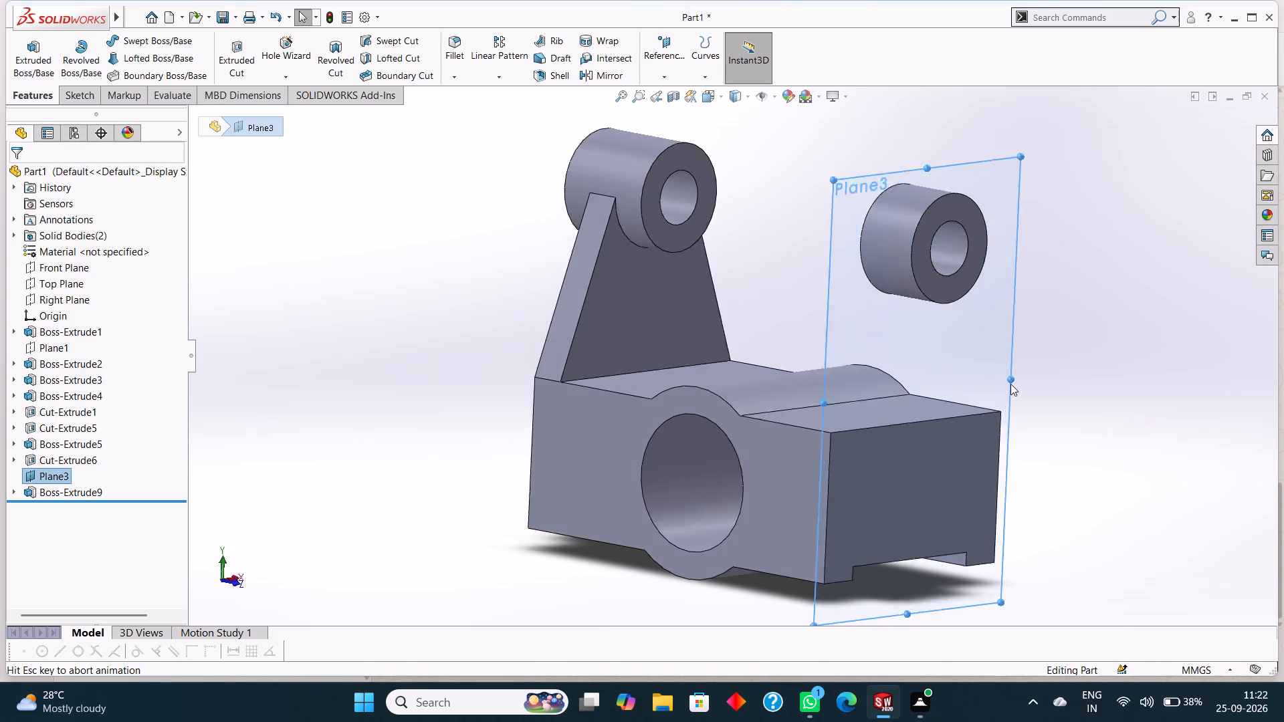
{"action": "left_click", "coordinate": [83, 99]}
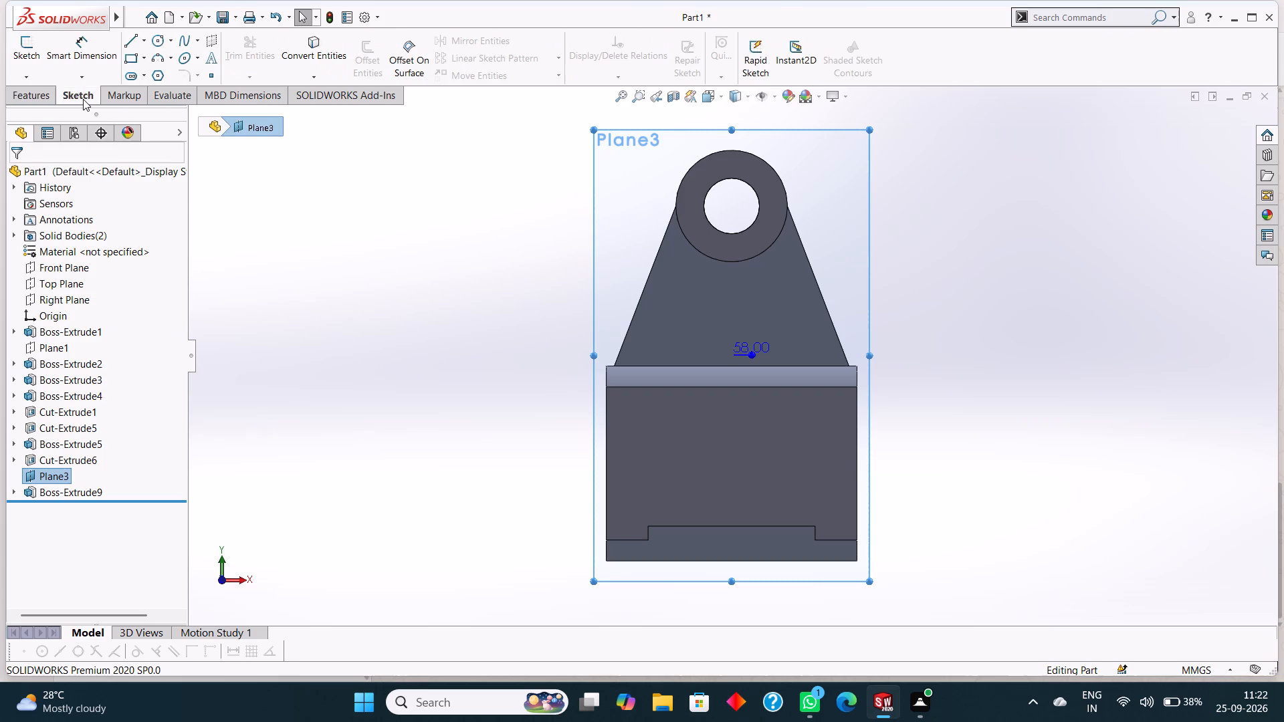
{"action": "right_click", "coordinate": [612, 220]}
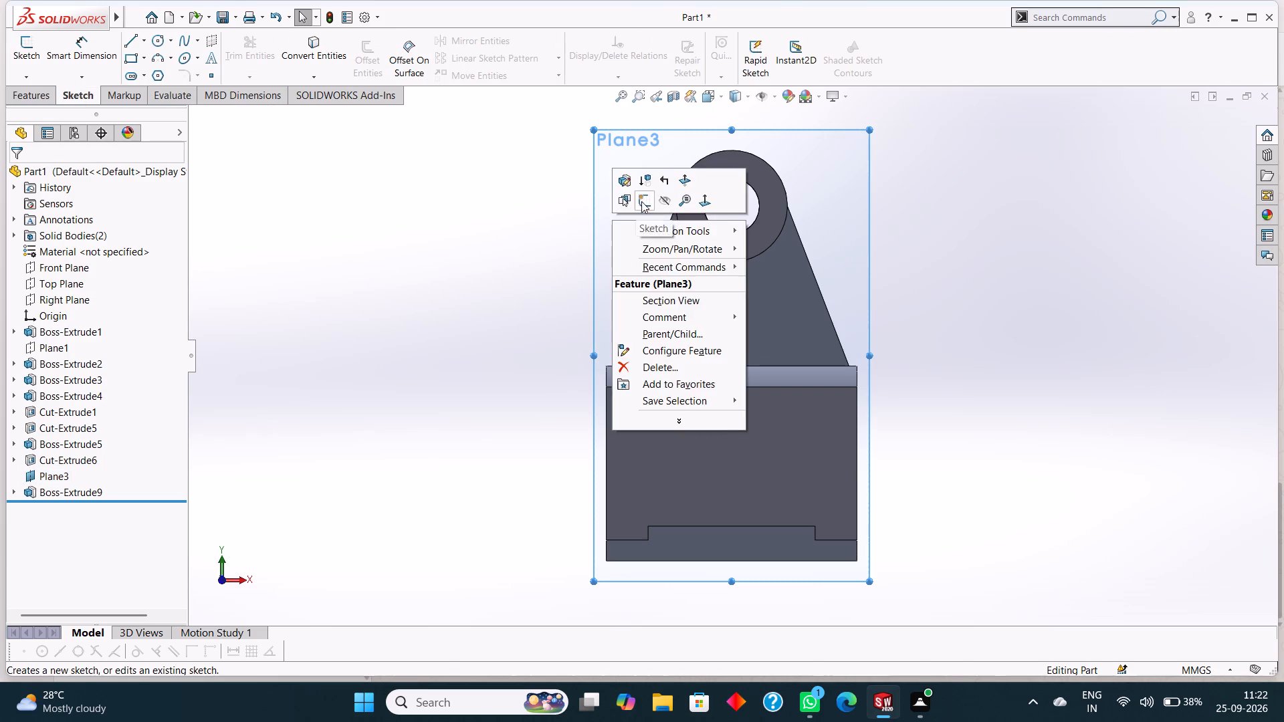
{"action": "left_click", "coordinate": [641, 201]}
{"action": "left_click", "coordinate": [130, 41]}
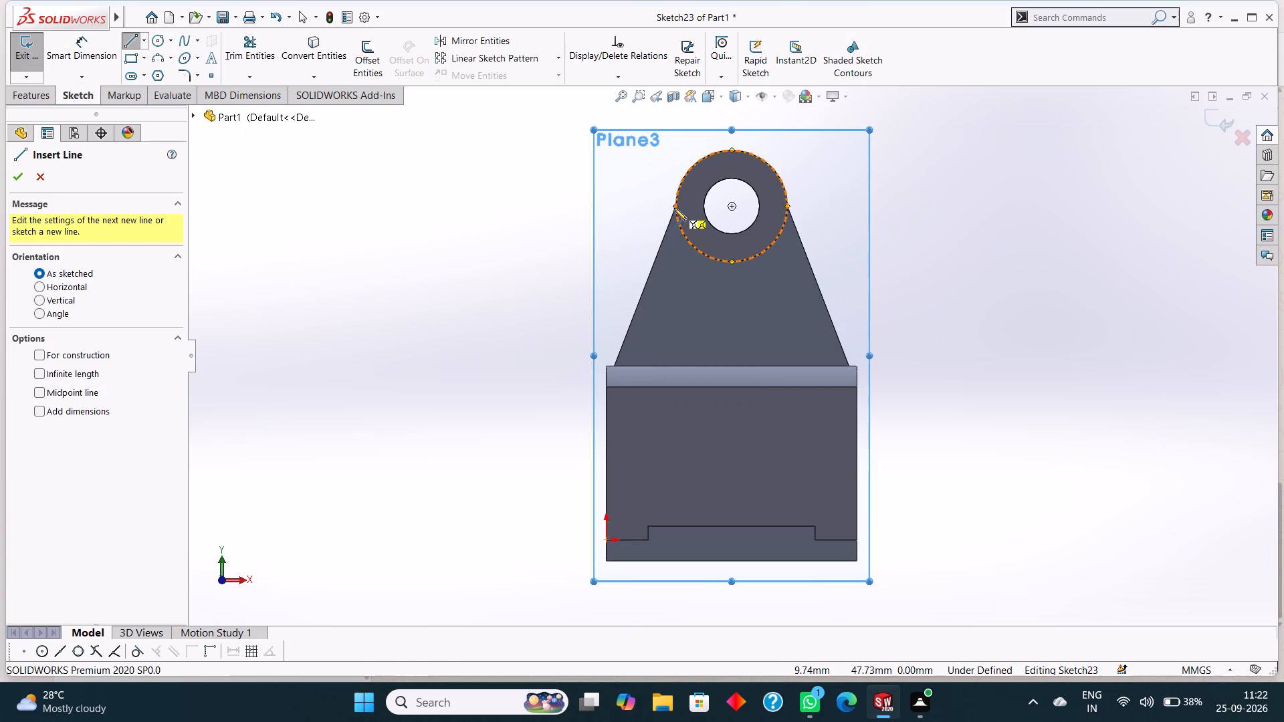
{"action": "middle_click", "coordinate": [986, 297]}
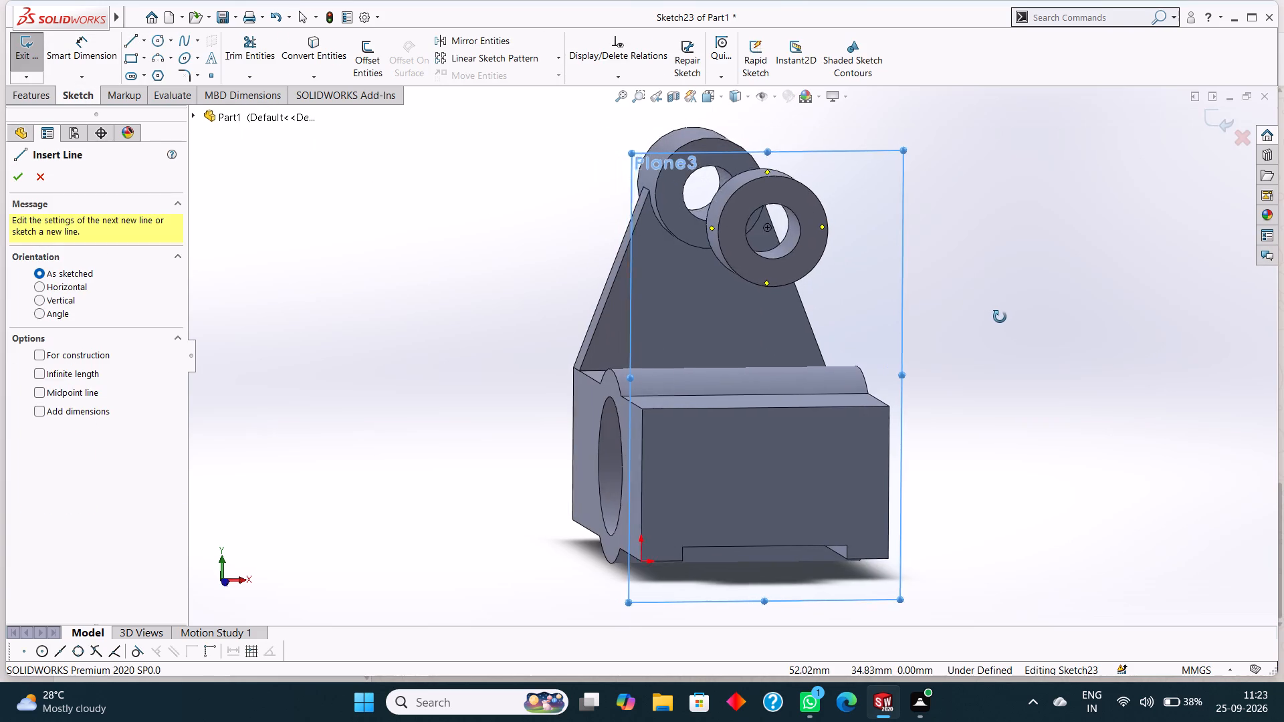
{"action": "left_click", "coordinate": [847, 248]}
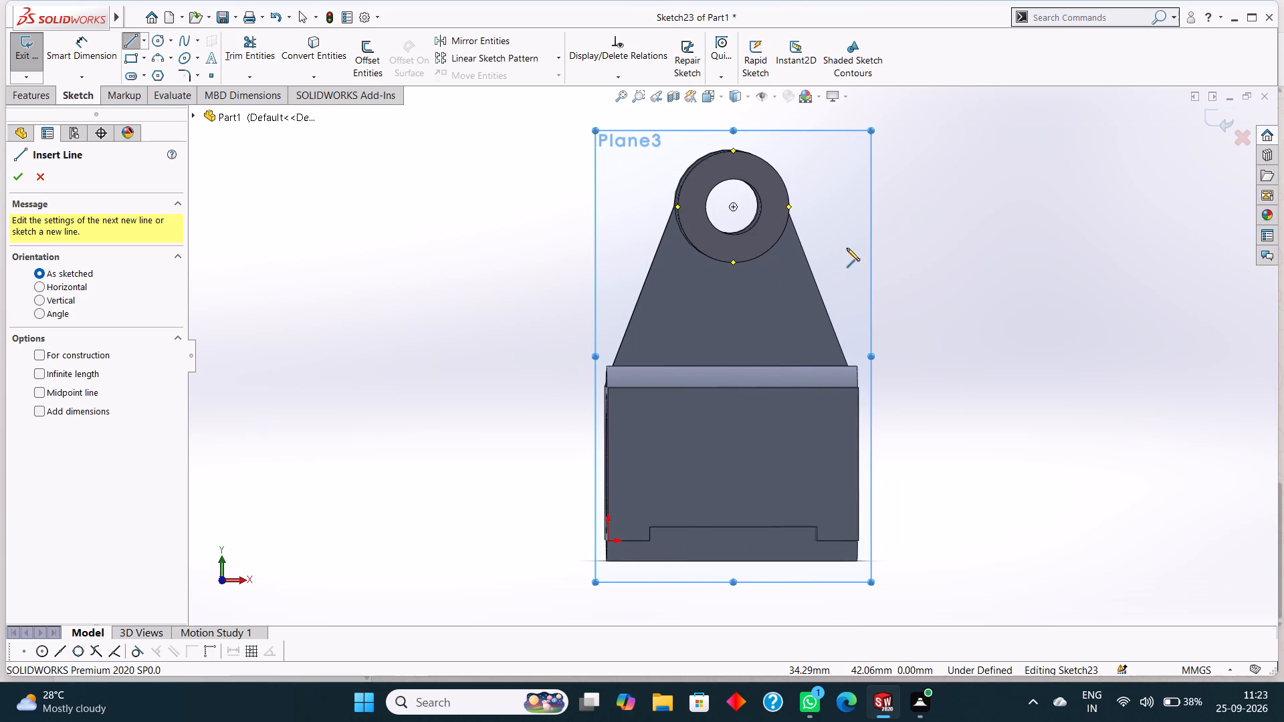
{"action": "key", "text": "Escape"}
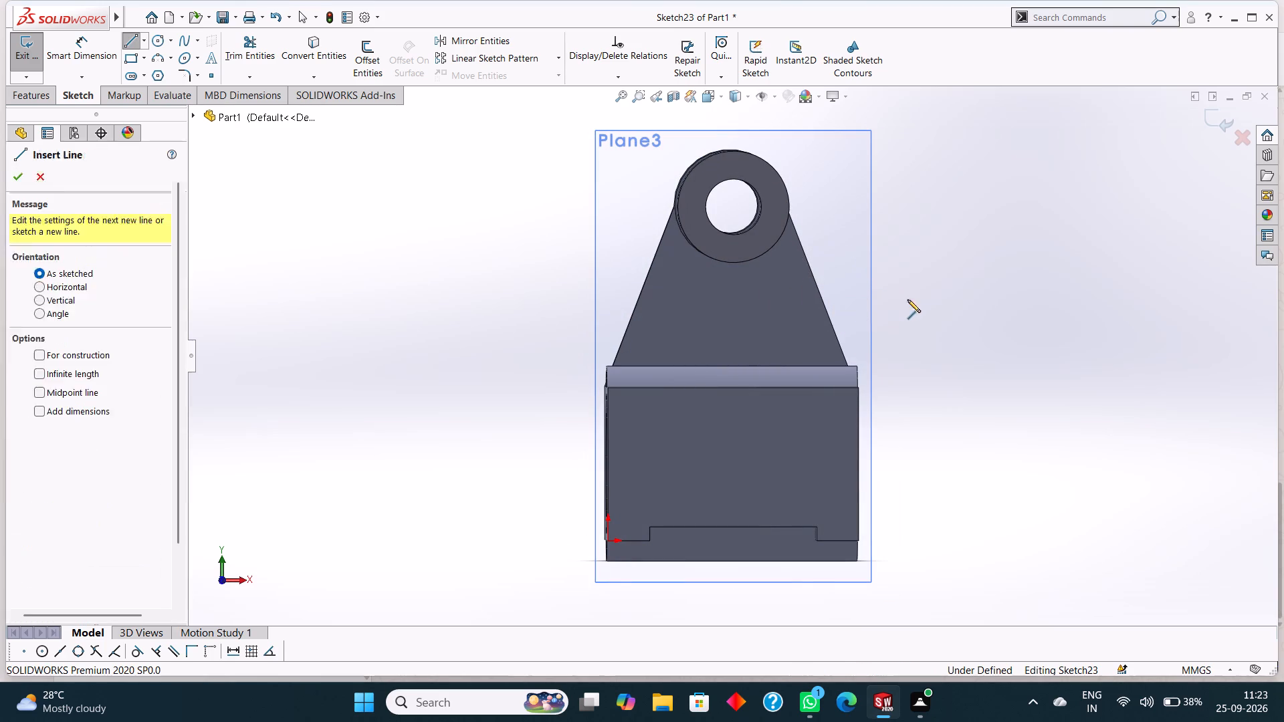
{"action": "key", "text": "Escape"}
{"action": "left_click", "coordinate": [831, 251]}
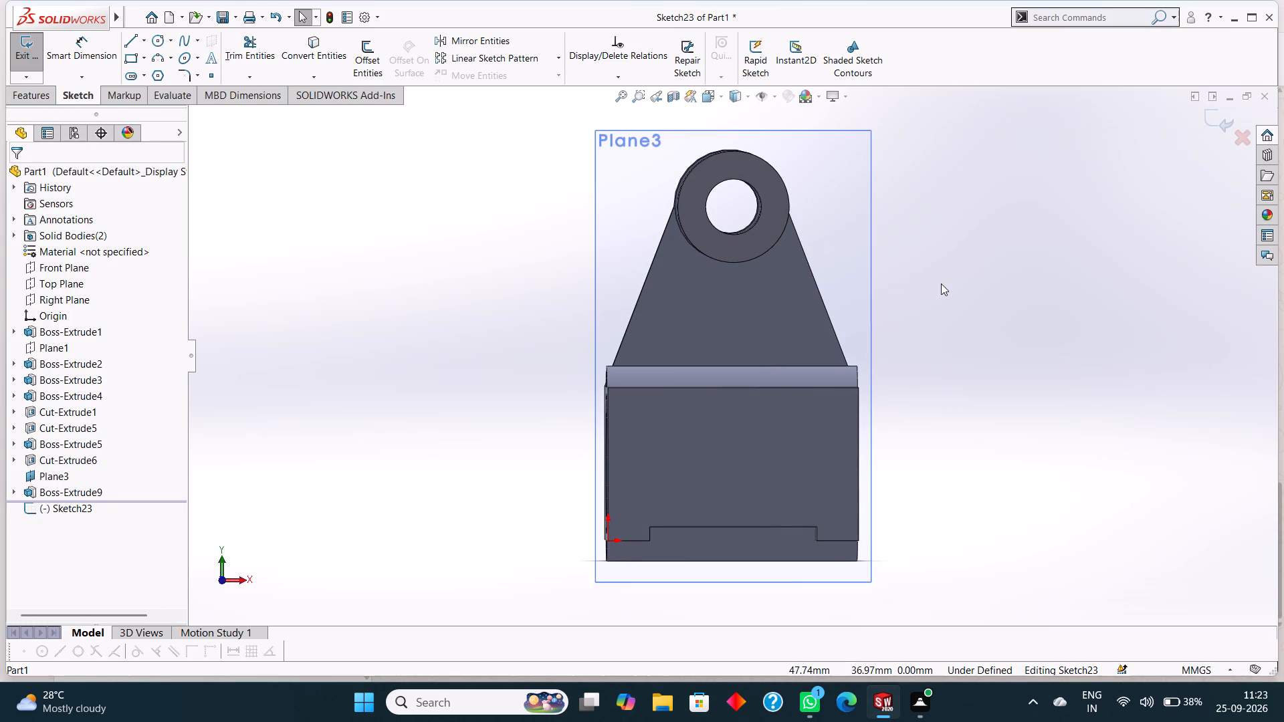
{"action": "key", "text": "ctrl+8"}
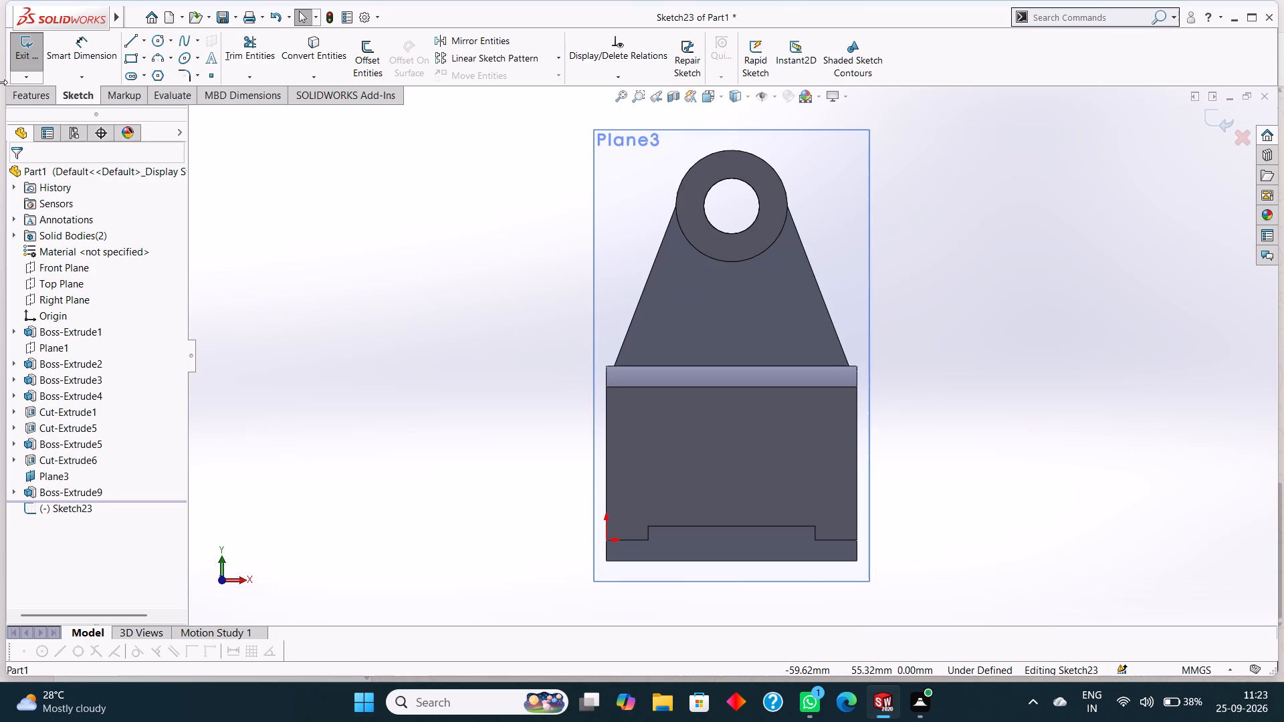
{"action": "left_click", "coordinate": [128, 44]}
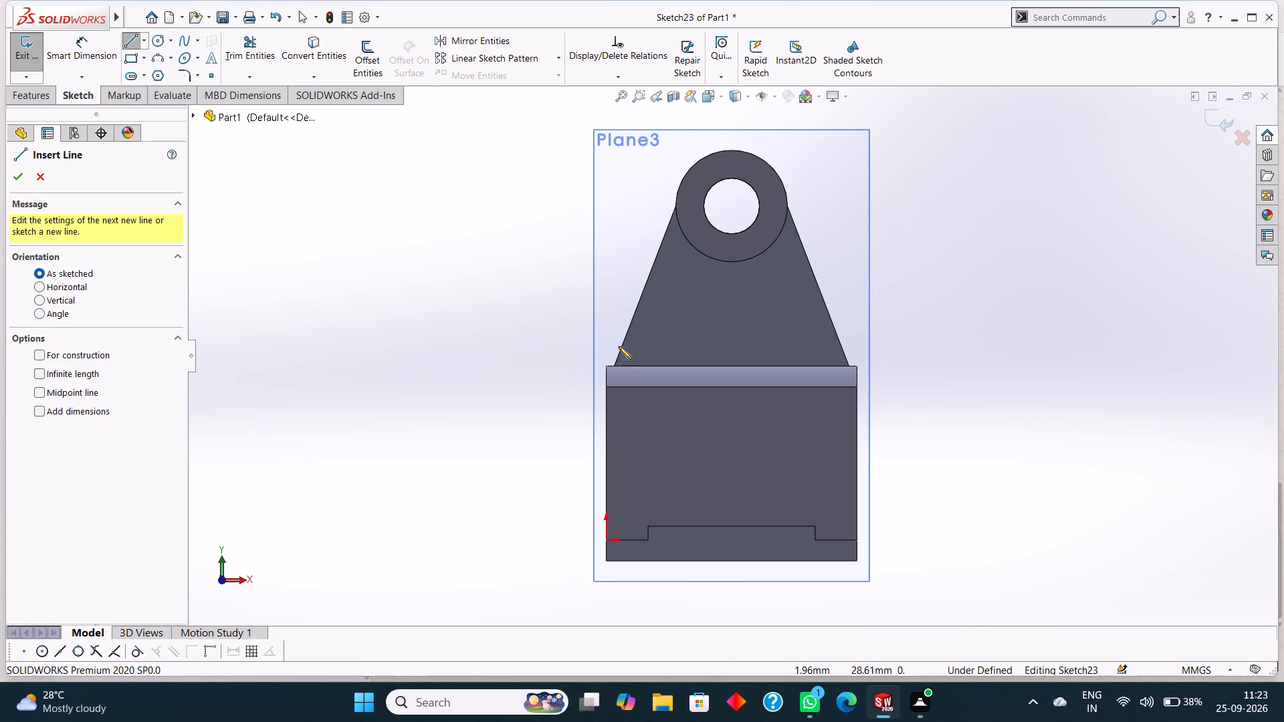
{"action": "left_click", "coordinate": [605, 386]}
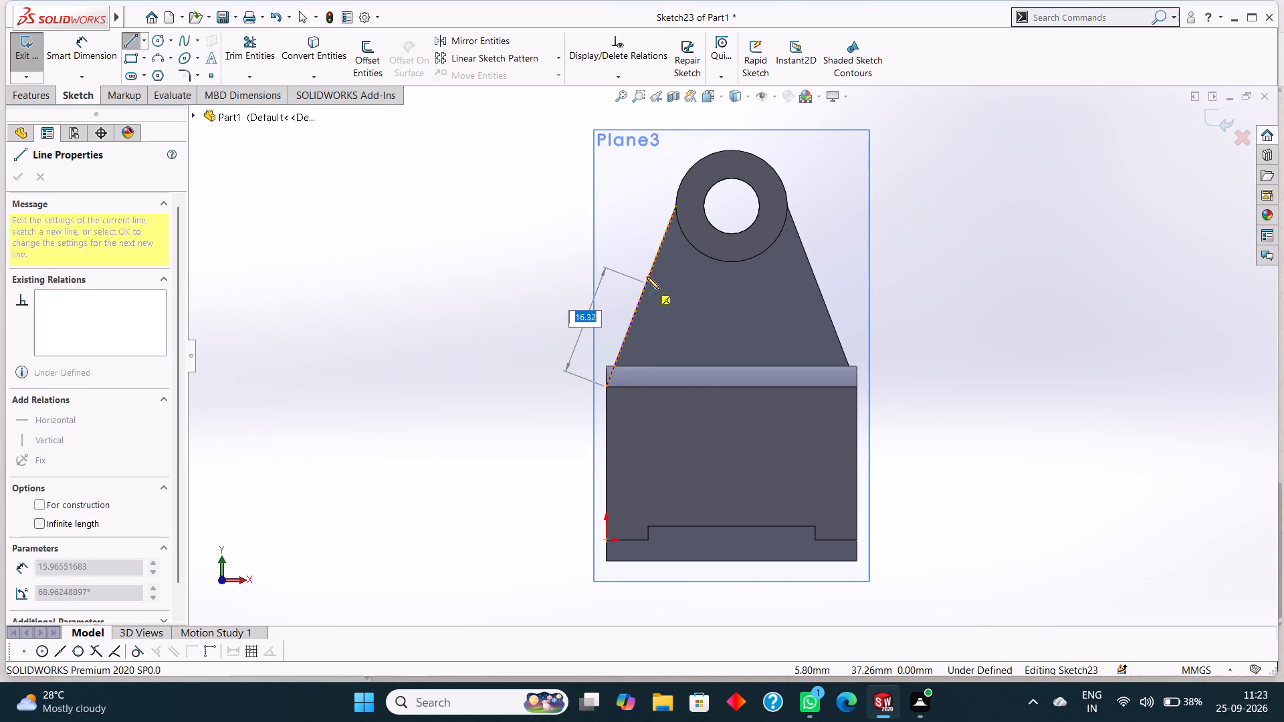
{"action": "left_click", "coordinate": [674, 208]}
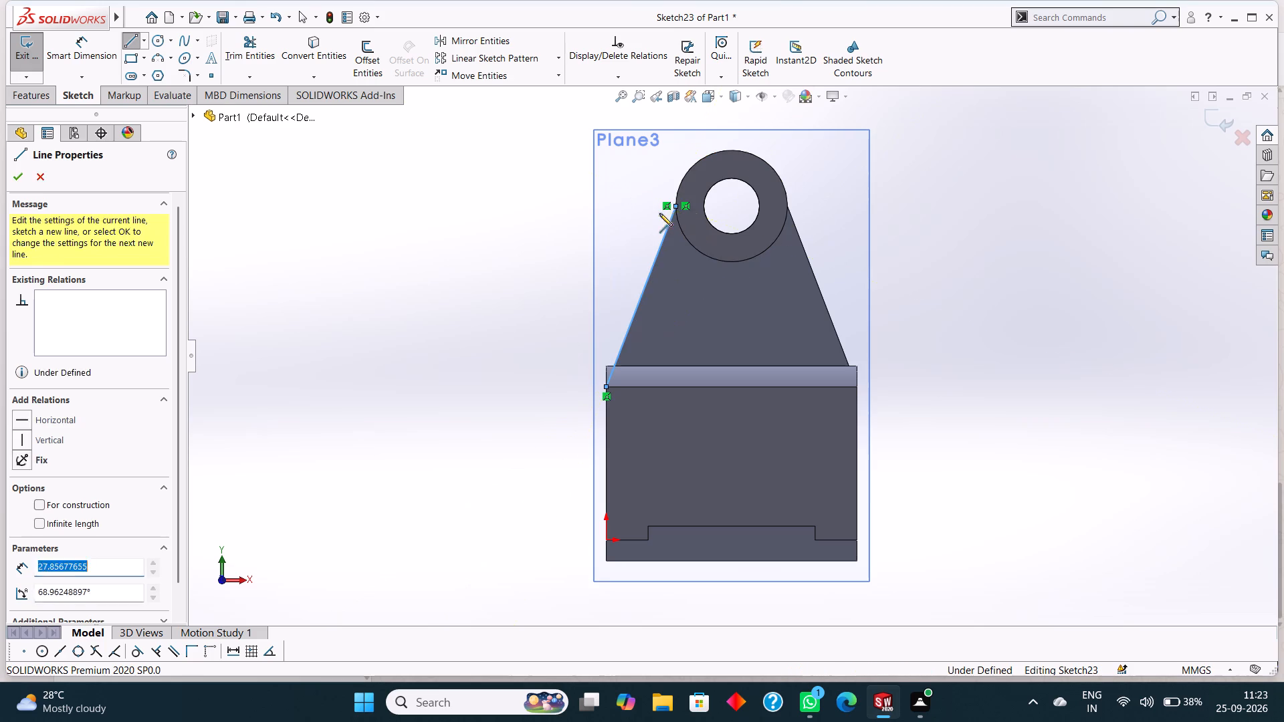
{"action": "right_click", "coordinate": [498, 225]}
{"action": "left_click", "coordinate": [522, 230]}
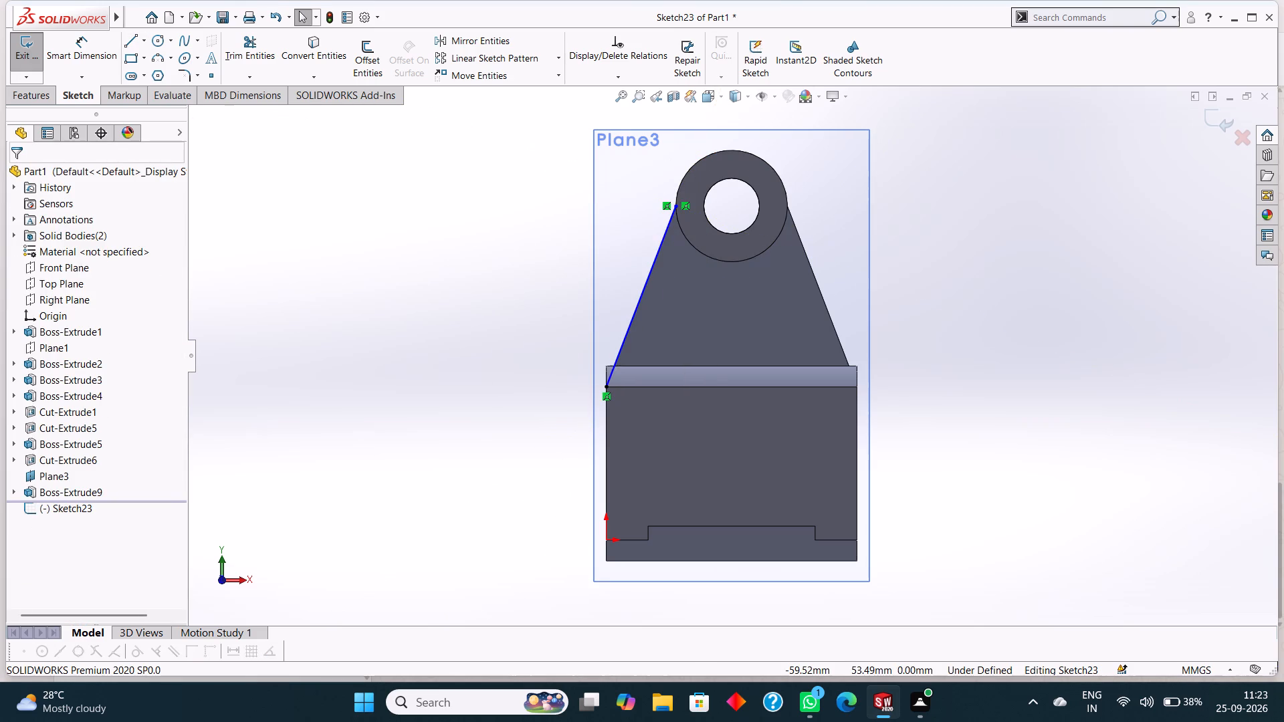
Draw the opposite slanted side from the boss's outer circle to the block's other top corner, plus the 36 mm horizontal base line.
{"action": "left_click", "coordinate": [132, 39]}
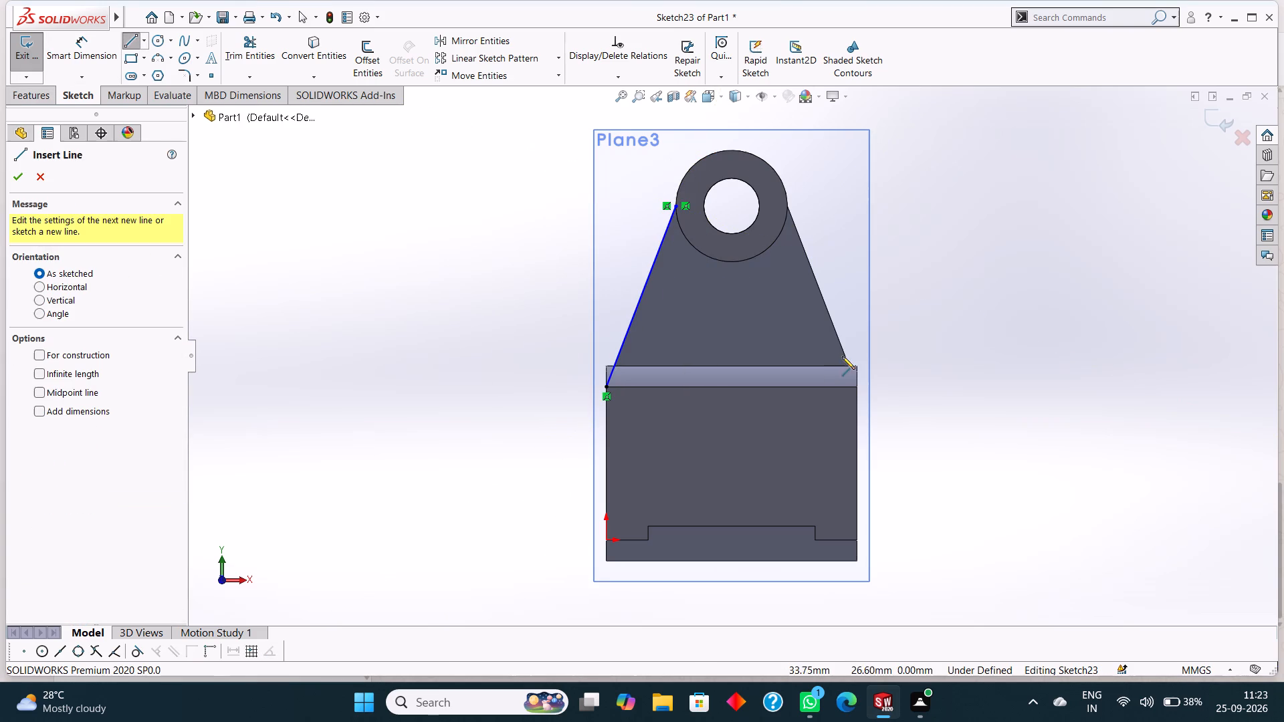
{"action": "left_click", "coordinate": [788, 205]}
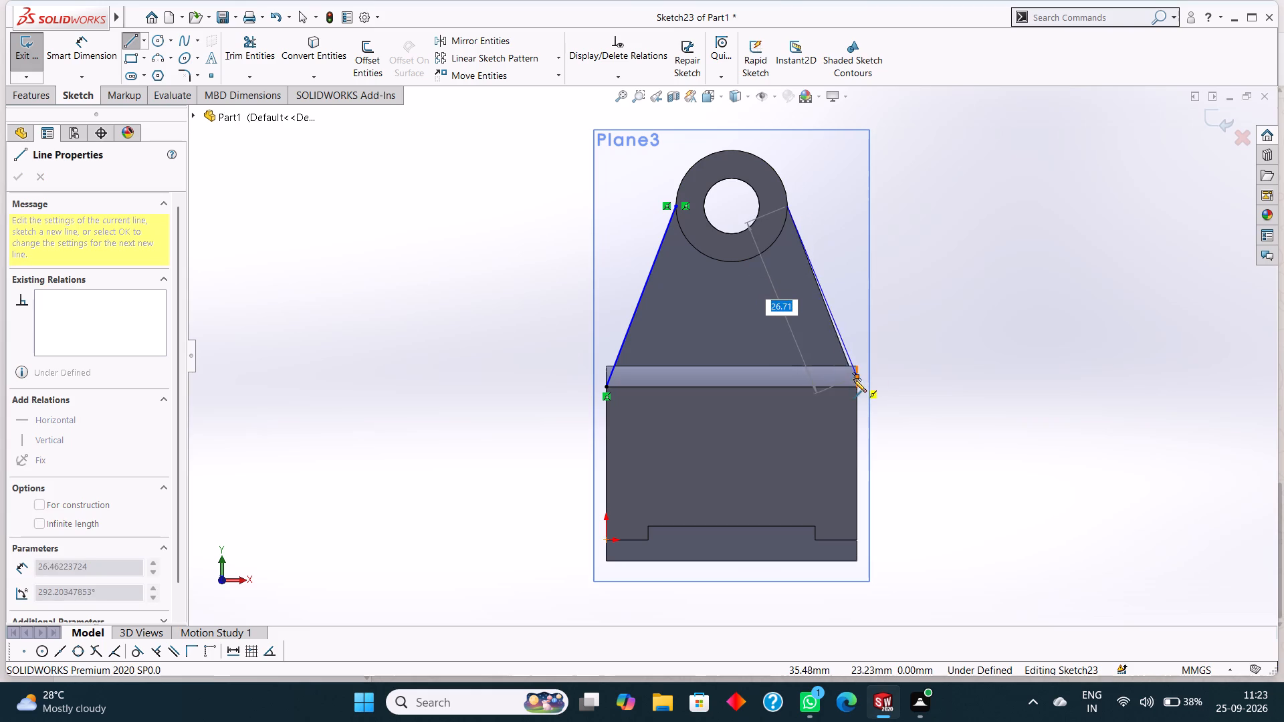
{"action": "left_click", "coordinate": [856, 387]}
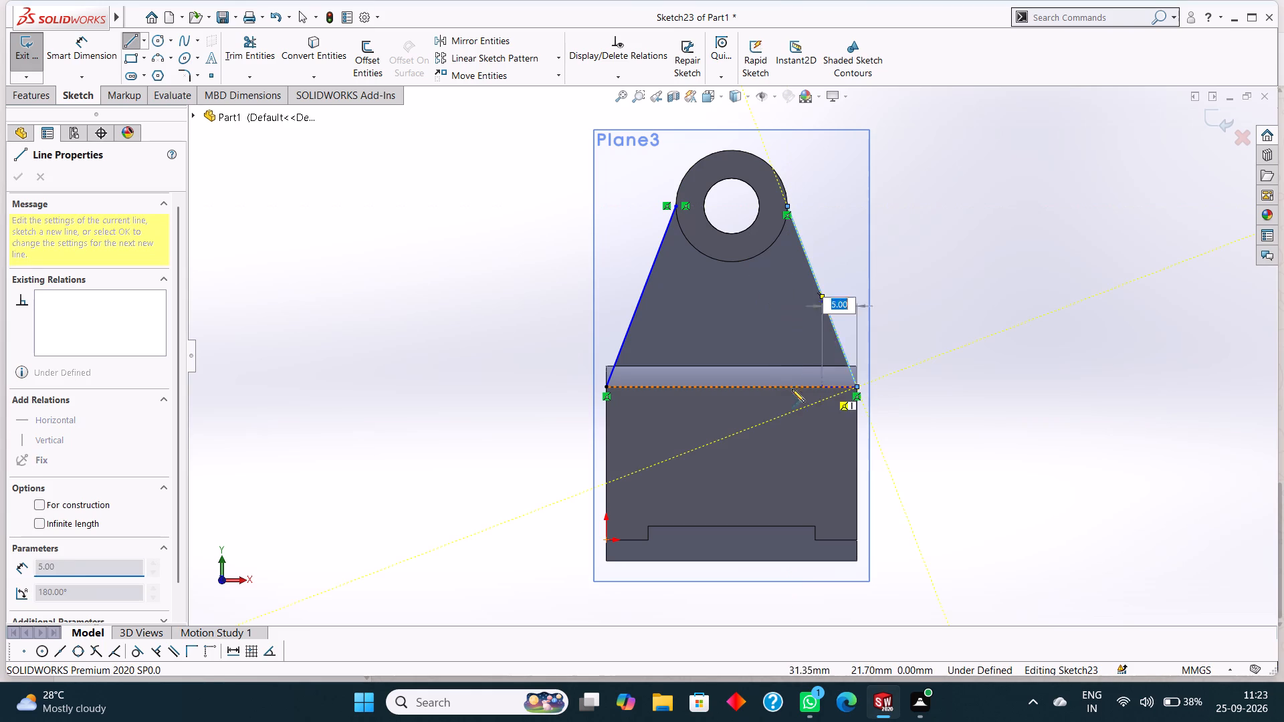
{"action": "left_click", "coordinate": [607, 386]}
{"action": "right_click", "coordinate": [442, 383]}
{"action": "left_click", "coordinate": [455, 395]}
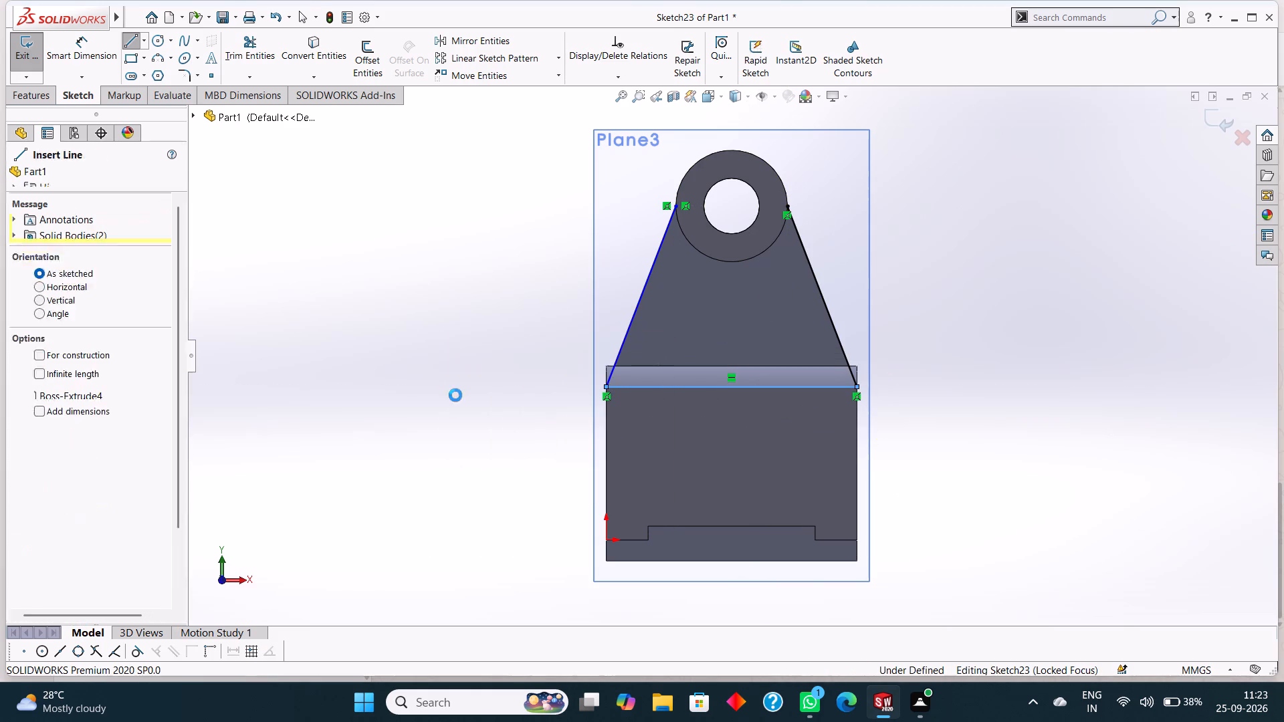
Close the web profile with a three-point arc of 8 mm radius along the lower half of the boss's outer circle.
{"action": "left_click", "coordinate": [156, 52]}
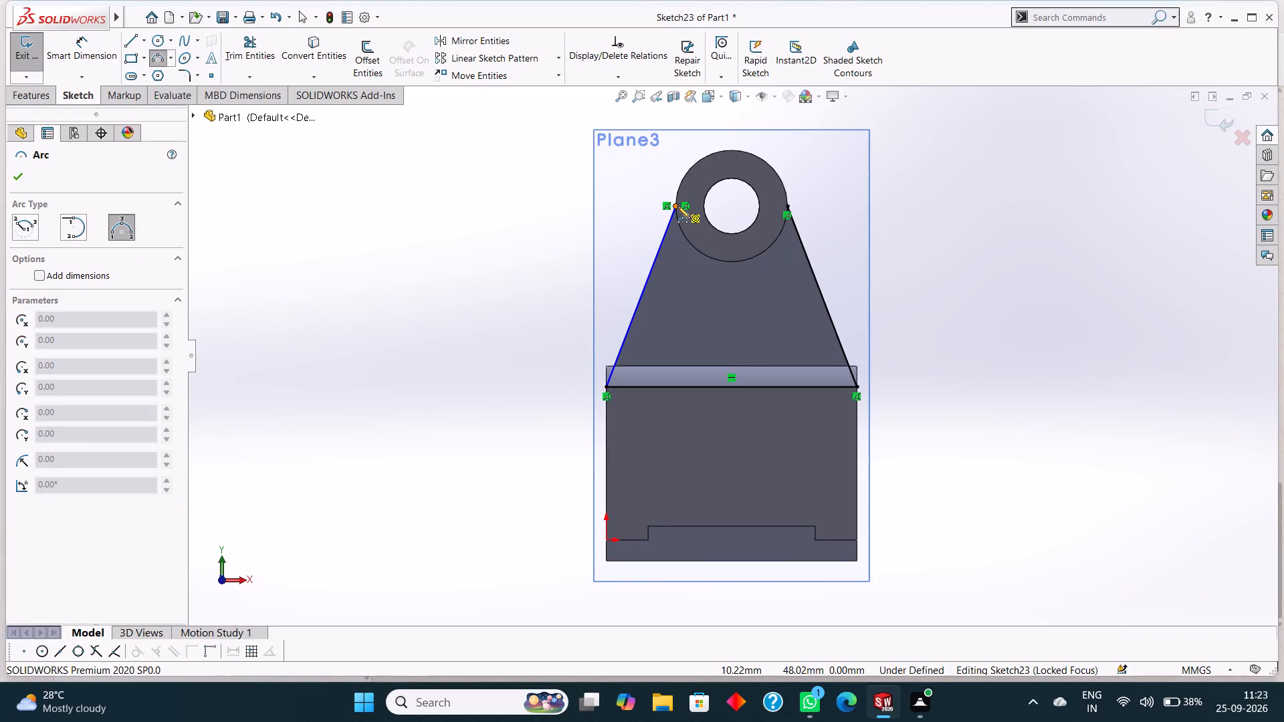
{"action": "left_click", "coordinate": [677, 206]}
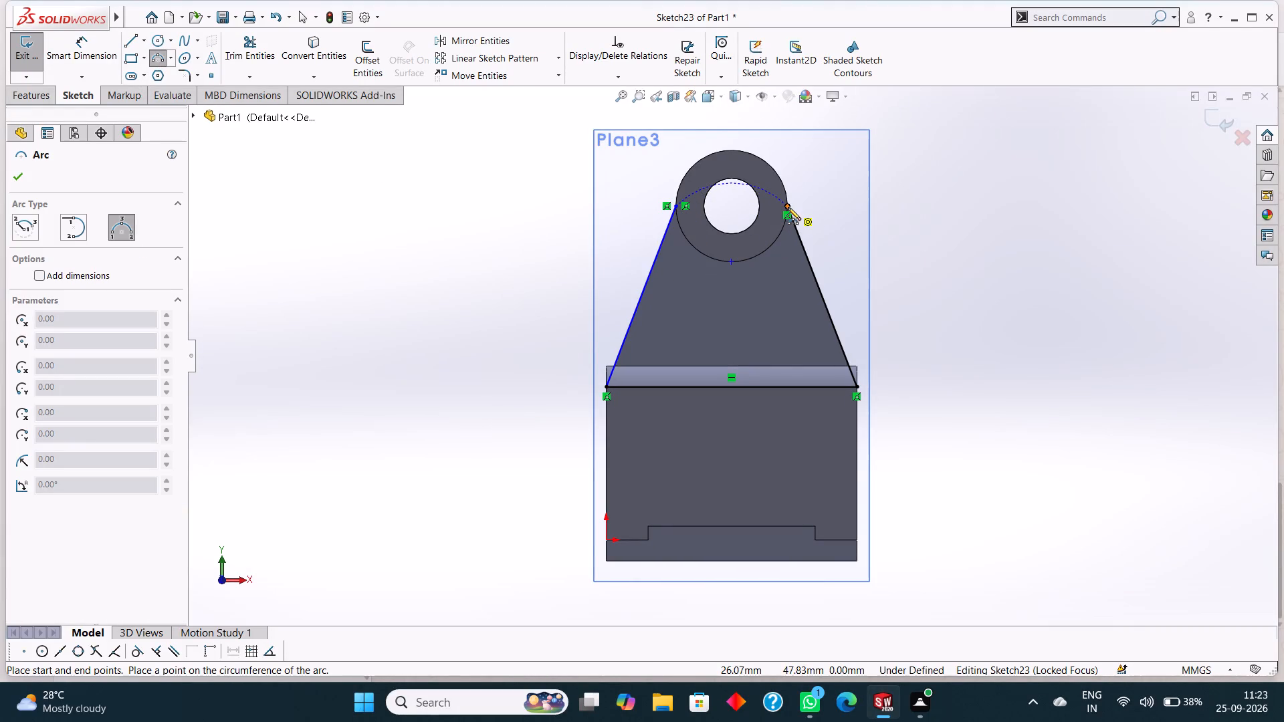
{"action": "left_click", "coordinate": [788, 207]}
{"action": "left_click", "coordinate": [762, 253]}
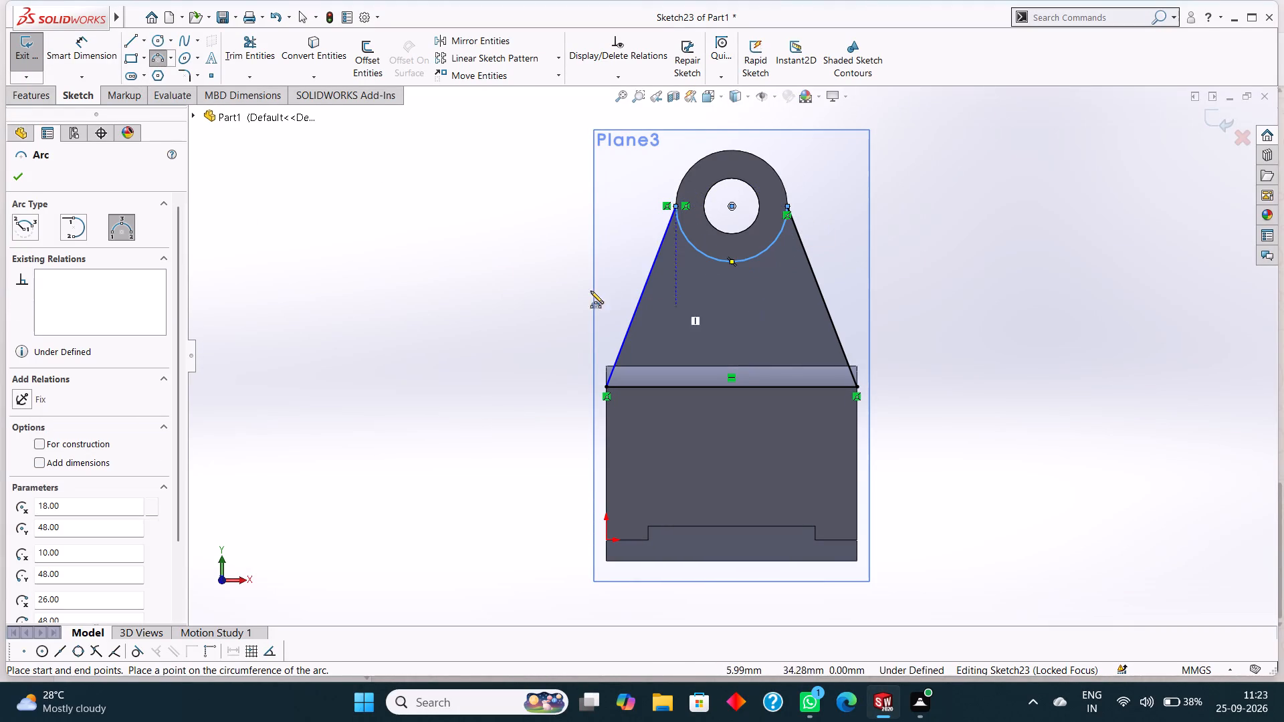
{"action": "left_click", "coordinate": [23, 176]}
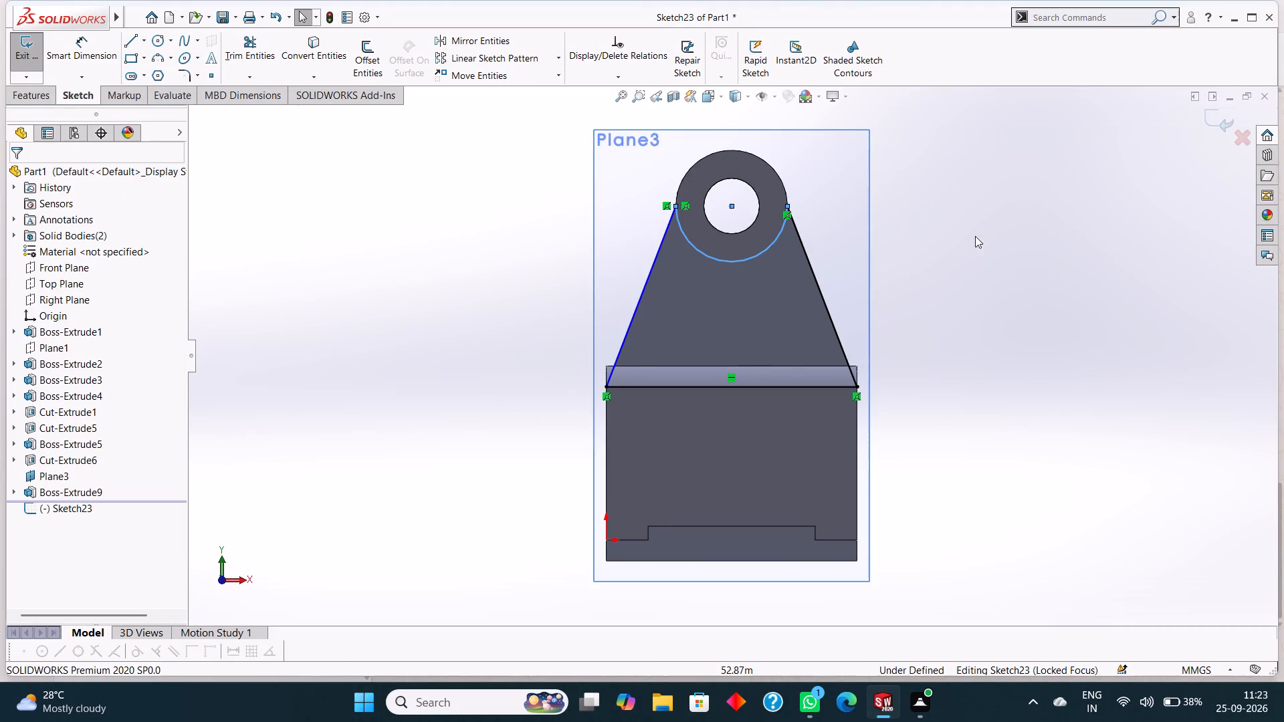
Set up a boss extrusion of the closed web profile with the Mid Plane end condition and 5 mm depth.
{"action": "middle_click_drag", "start_coordinate": [980, 236], "coordinate": [1043, 277]}
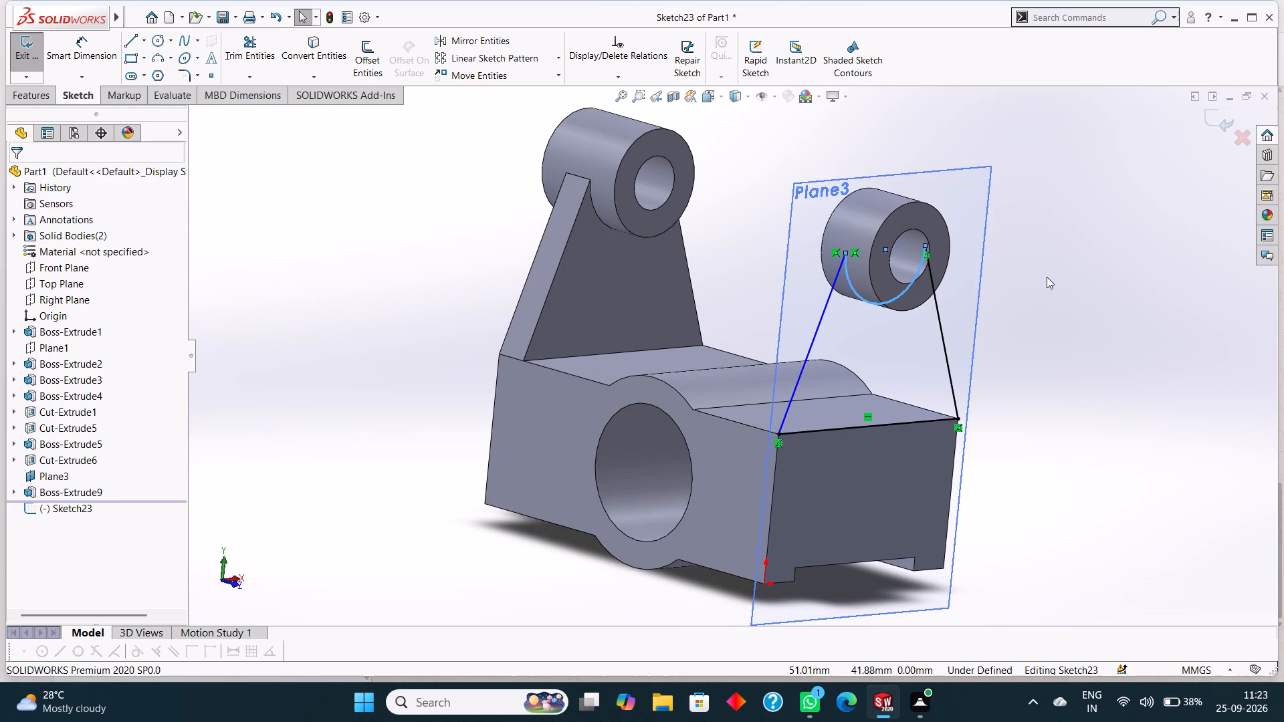
{"action": "left_click", "coordinate": [21, 96]}
{"action": "left_click", "coordinate": [72, 94]}
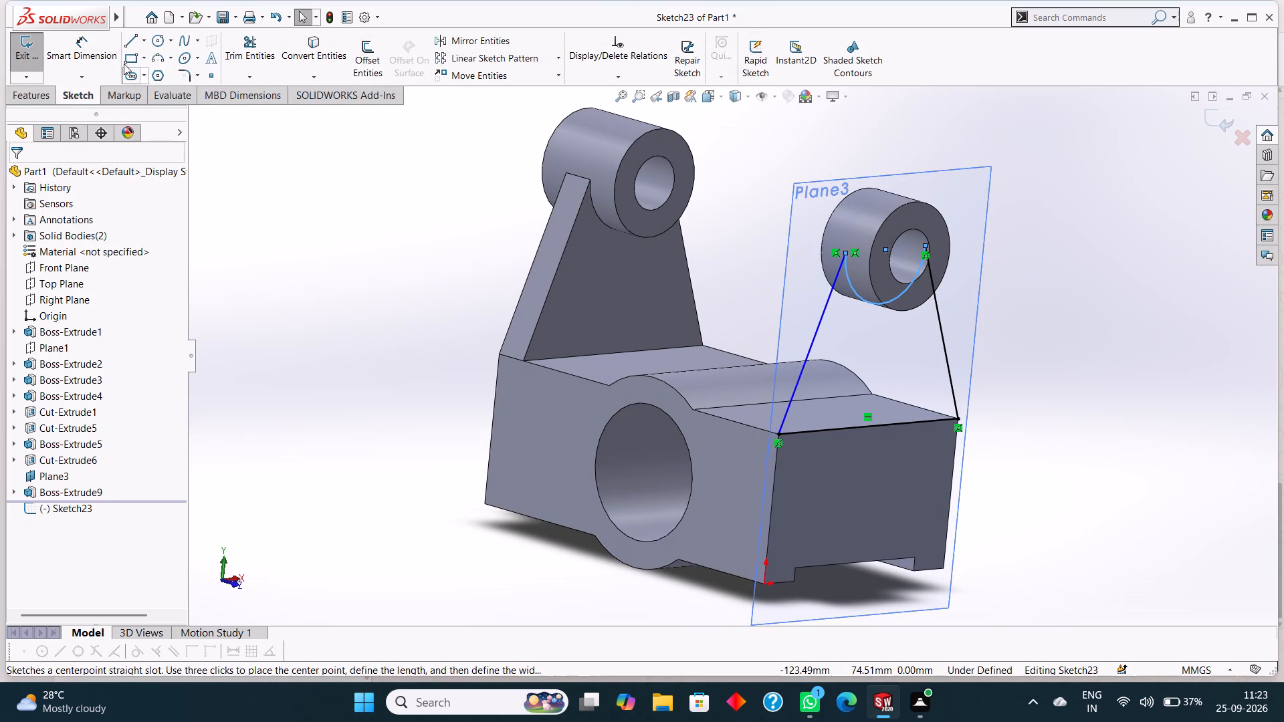
{"action": "left_click", "coordinate": [36, 96]}
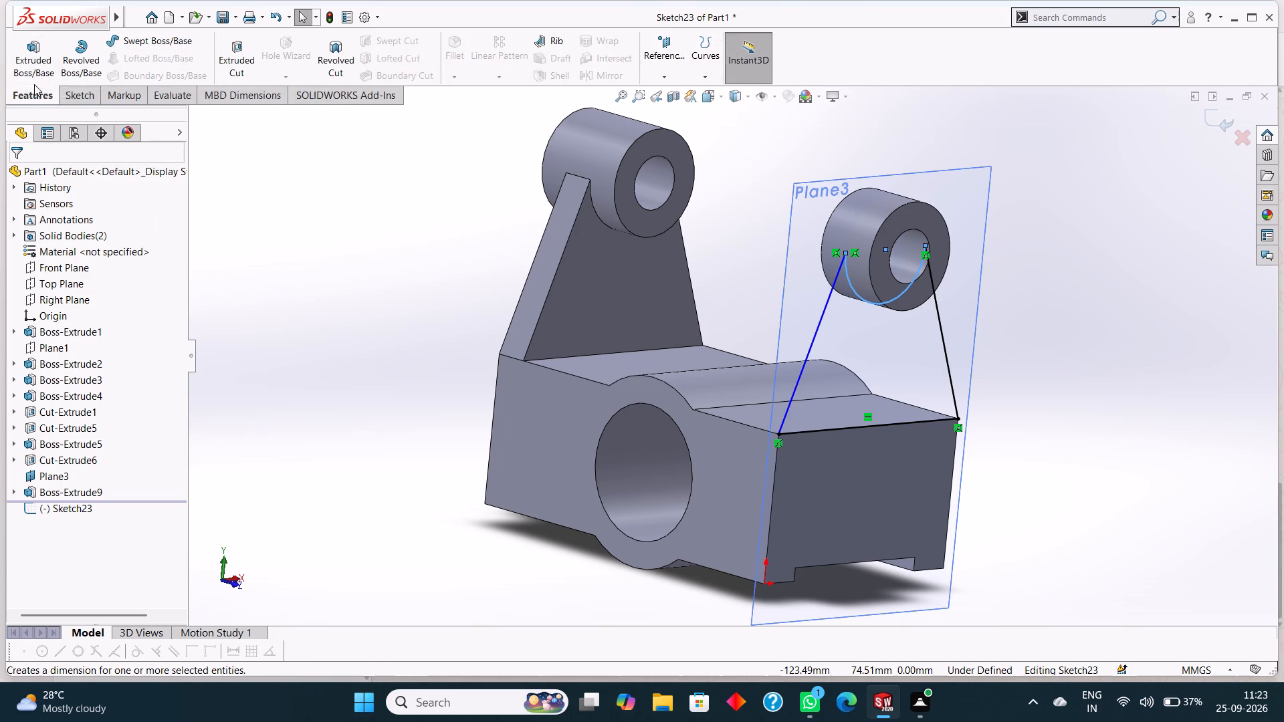
{"action": "left_click", "coordinate": [34, 62]}
{"action": "middle_click_drag", "start_coordinate": [261, 178], "coordinate": [277, 185]}
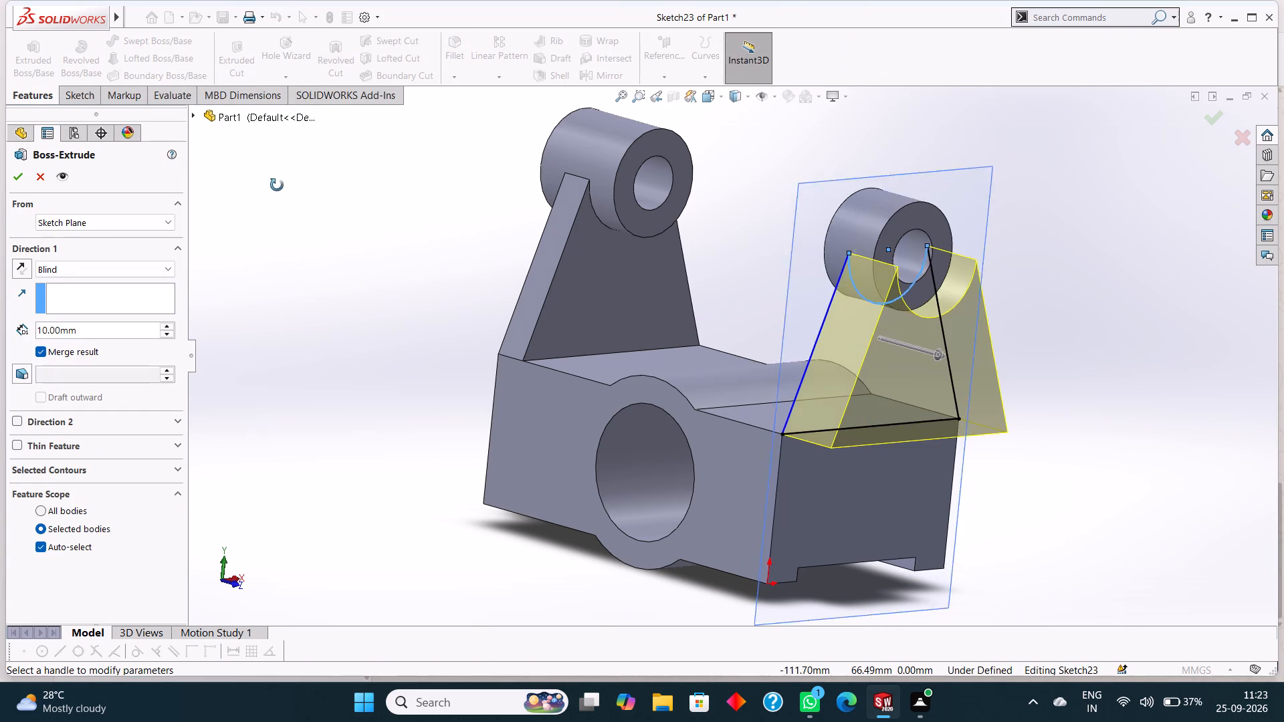
{"action": "middle_click_drag", "start_coordinate": [277, 185], "coordinate": [303, 191]}
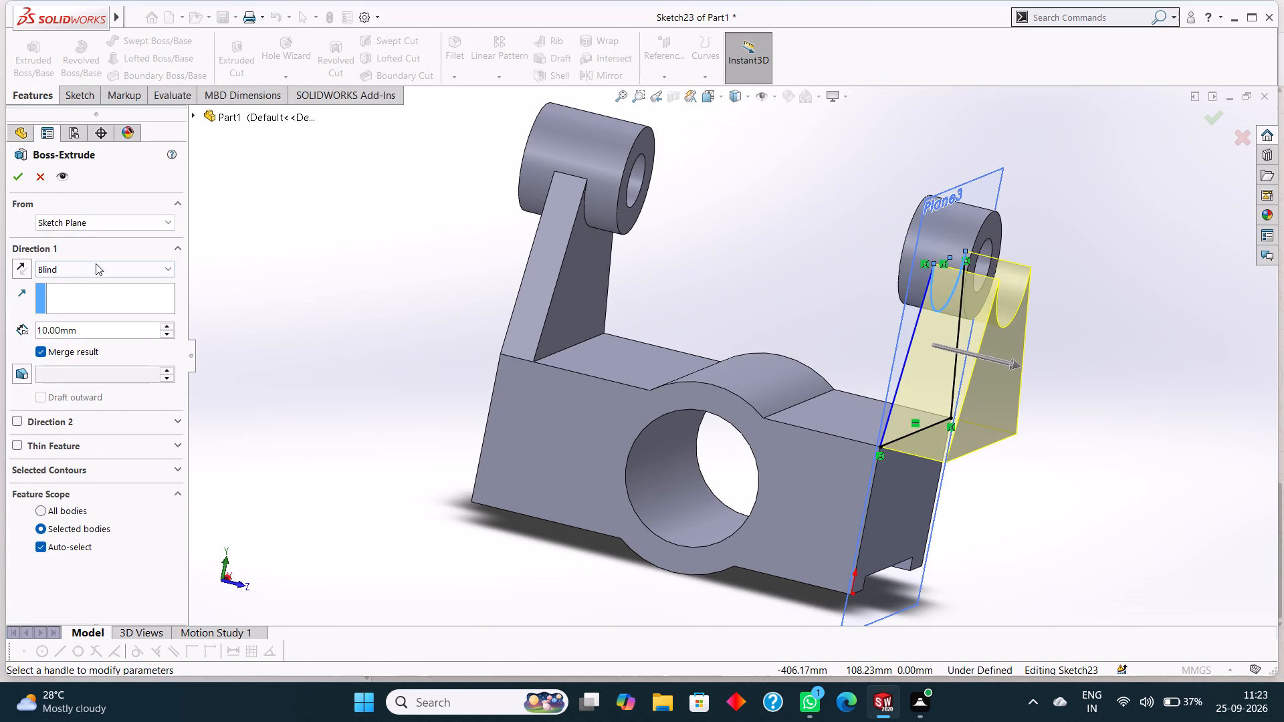
{"action": "left_click", "coordinate": [96, 266]}
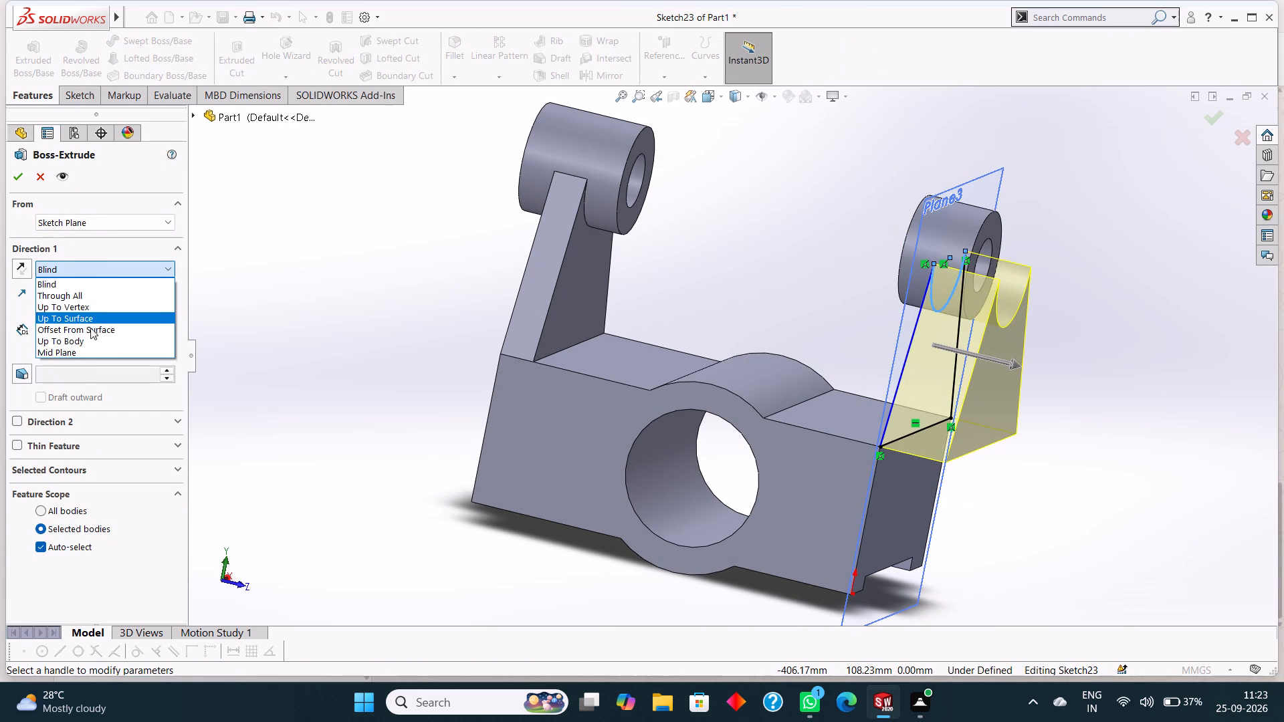
{"action": "left_click", "coordinate": [90, 348]}
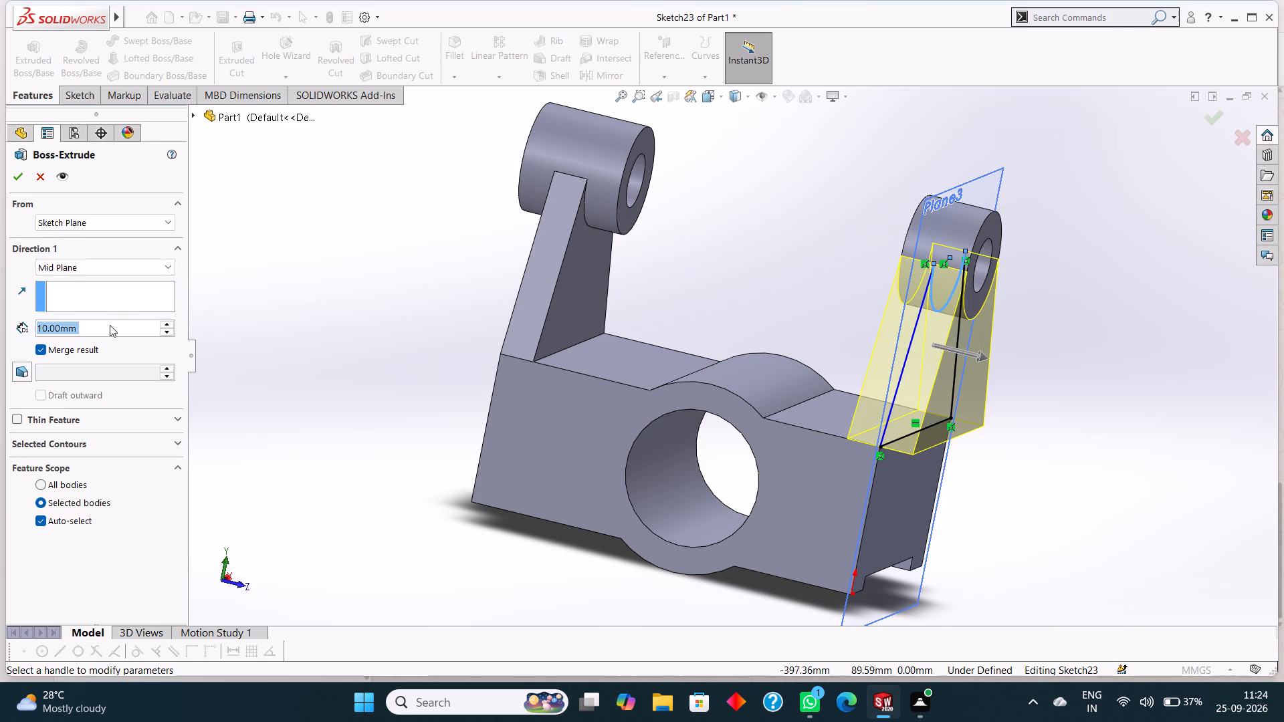
{"action": "key", "text": "5"}
{"action": "key", "text": "Return"}
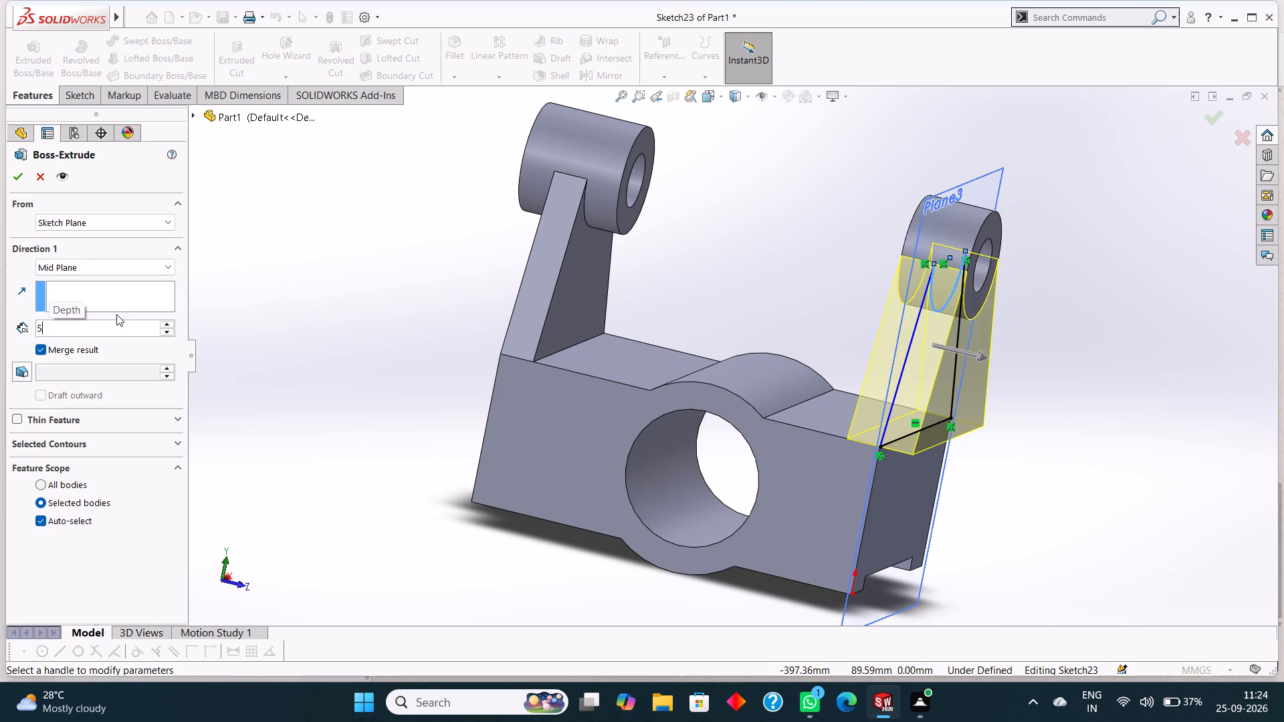
{"action": "middle_click_drag", "start_coordinate": [384, 355], "coordinate": [415, 385]}
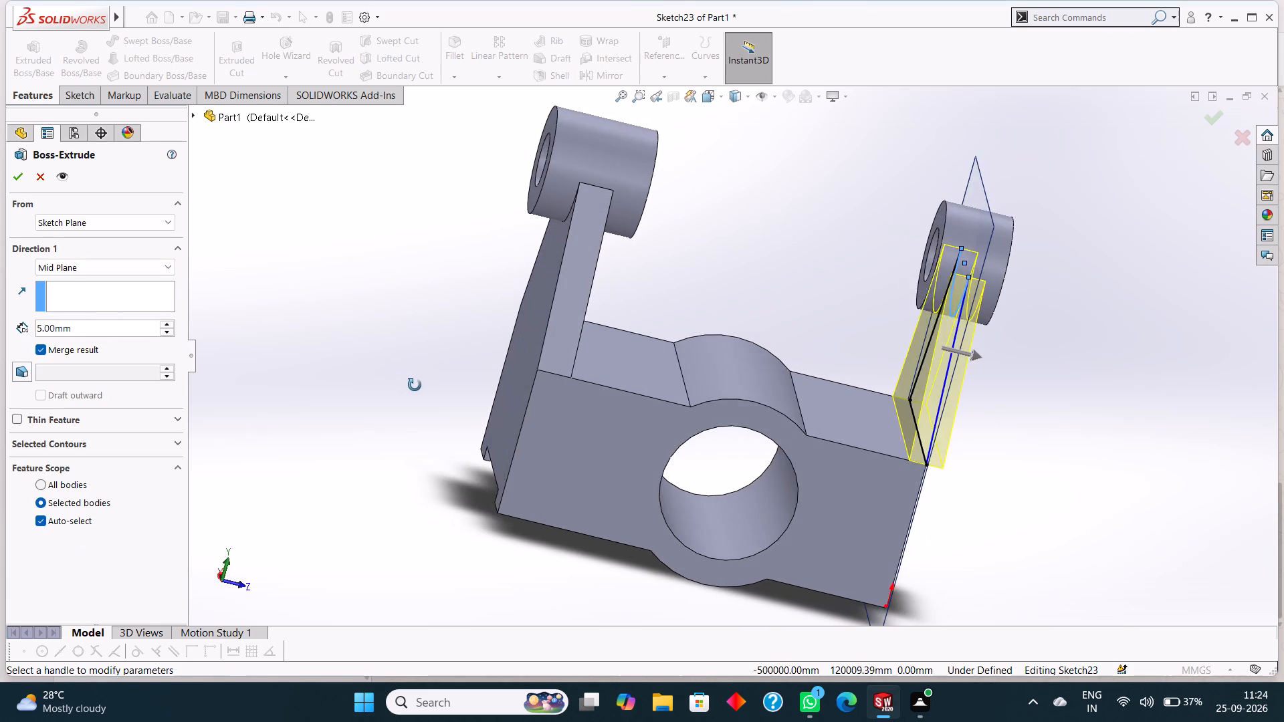
{"action": "middle_click_drag", "start_coordinate": [415, 385], "coordinate": [372, 360]}
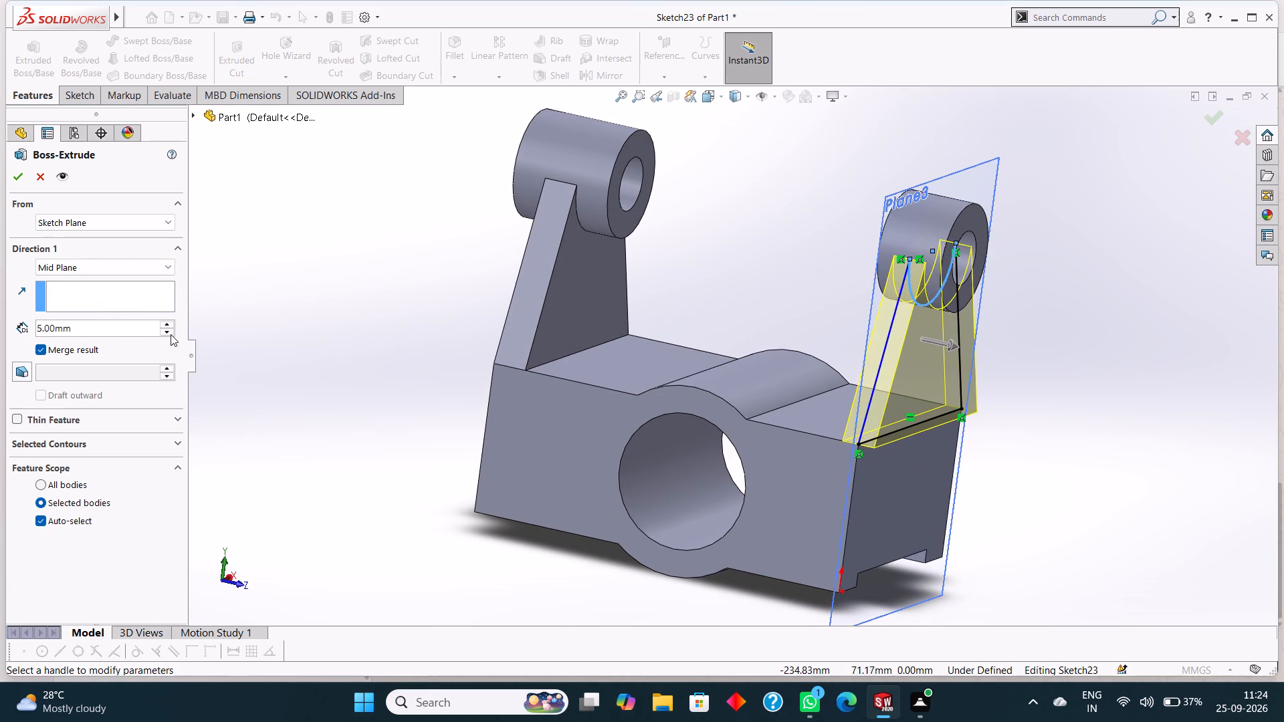
Switch the 5 mm web extrusion to Blind, reverse it toward the opposite support, and create it with the result merged.
{"action": "left_click", "coordinate": [78, 263]}
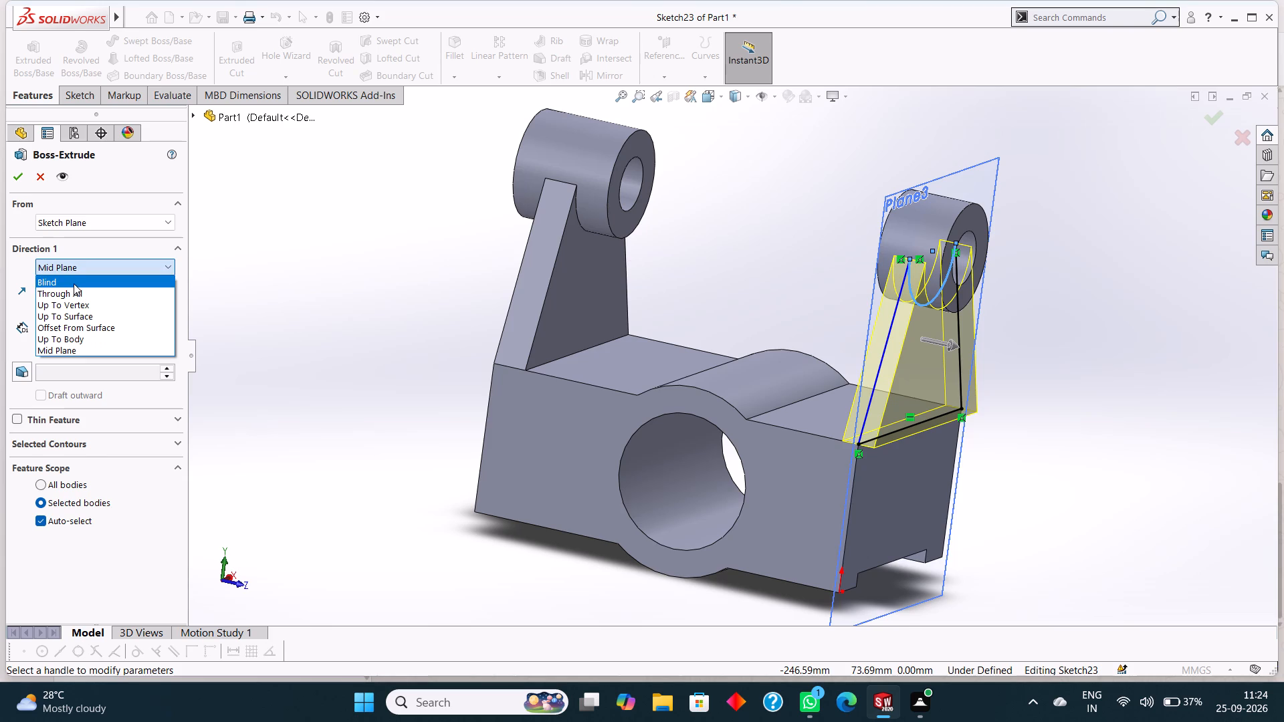
{"action": "left_click", "coordinate": [74, 283]}
{"action": "left_click", "coordinate": [26, 266]}
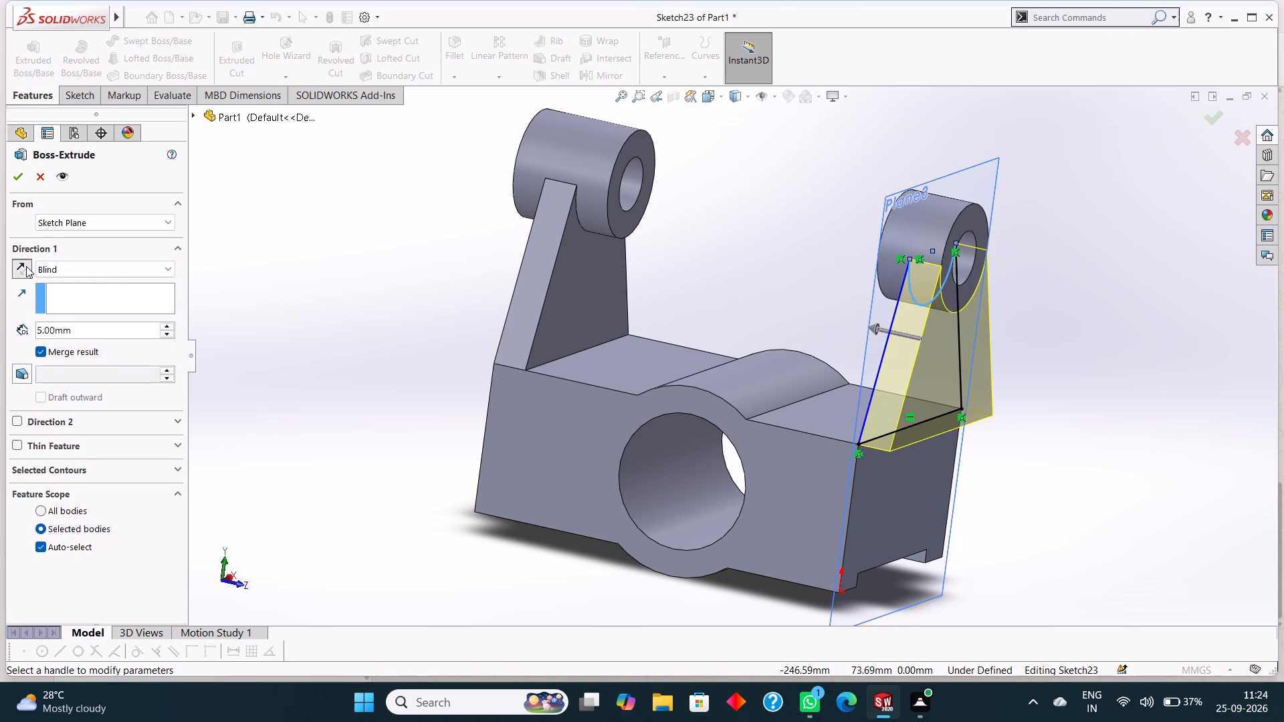
{"action": "middle_click_drag", "start_coordinate": [268, 259], "coordinate": [322, 287]}
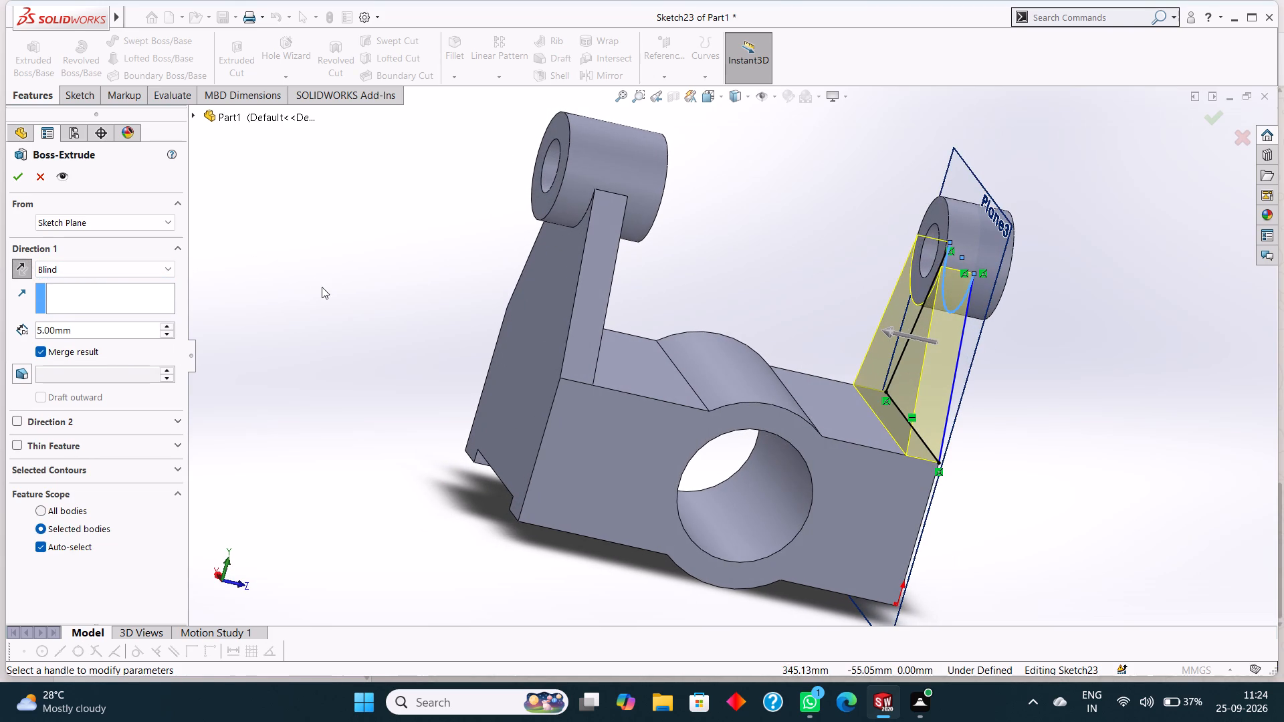
{"action": "left_click", "coordinate": [14, 179]}
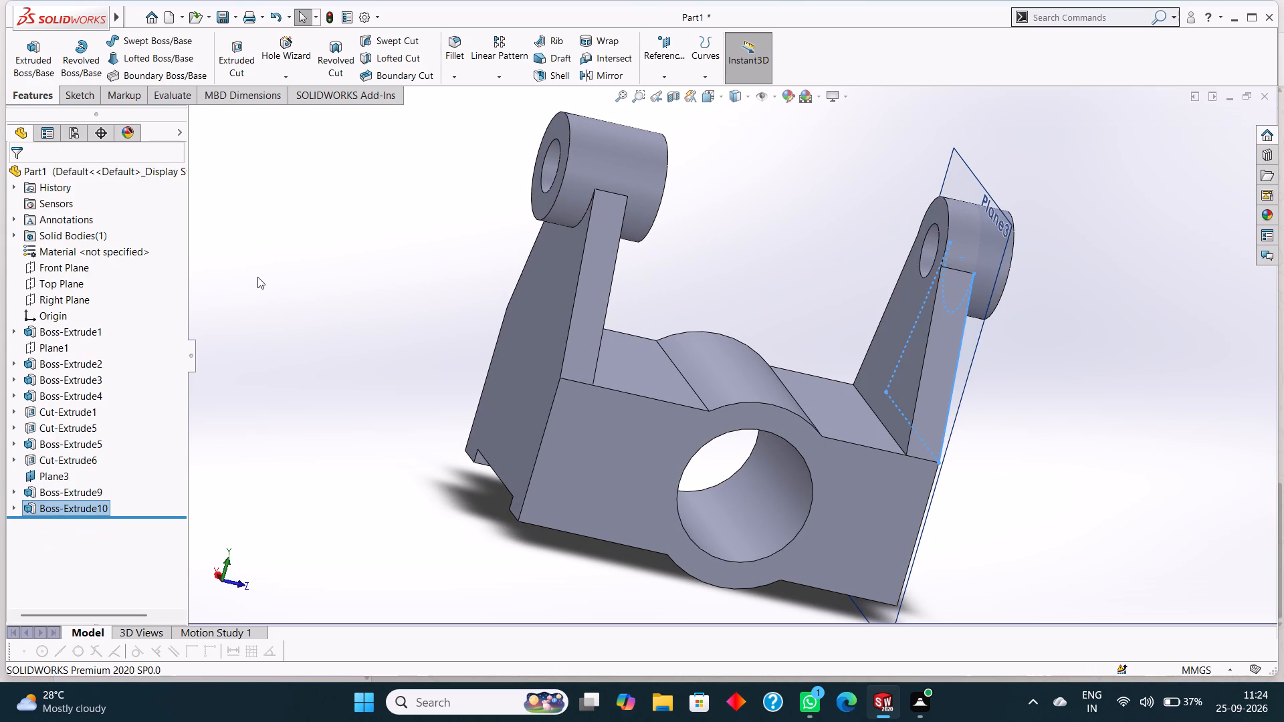
On the new web's inner face, sketch a circle of 8 mm radius centred on the boss bore.
{"action": "middle_click_drag", "start_coordinate": [1109, 392], "coordinate": [1057, 394]}
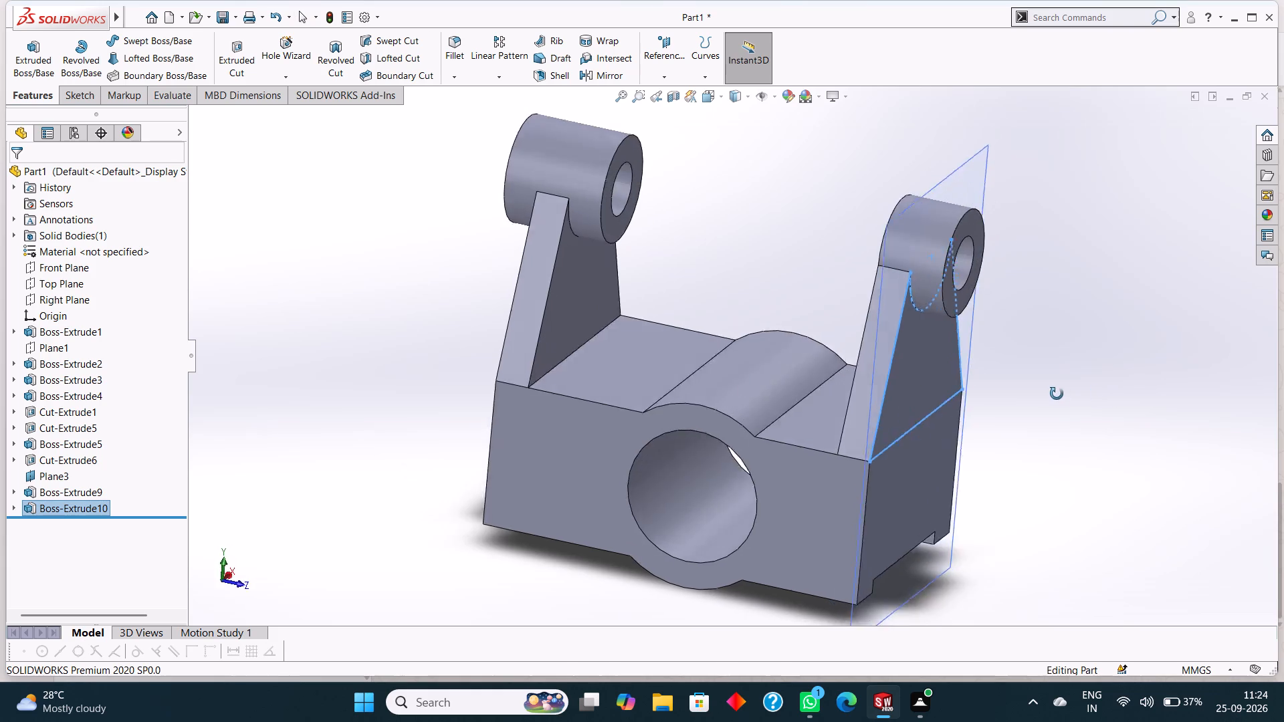
{"action": "middle_click_drag", "start_coordinate": [1057, 394], "coordinate": [1168, 407]}
{"action": "left_click", "coordinate": [897, 208]}
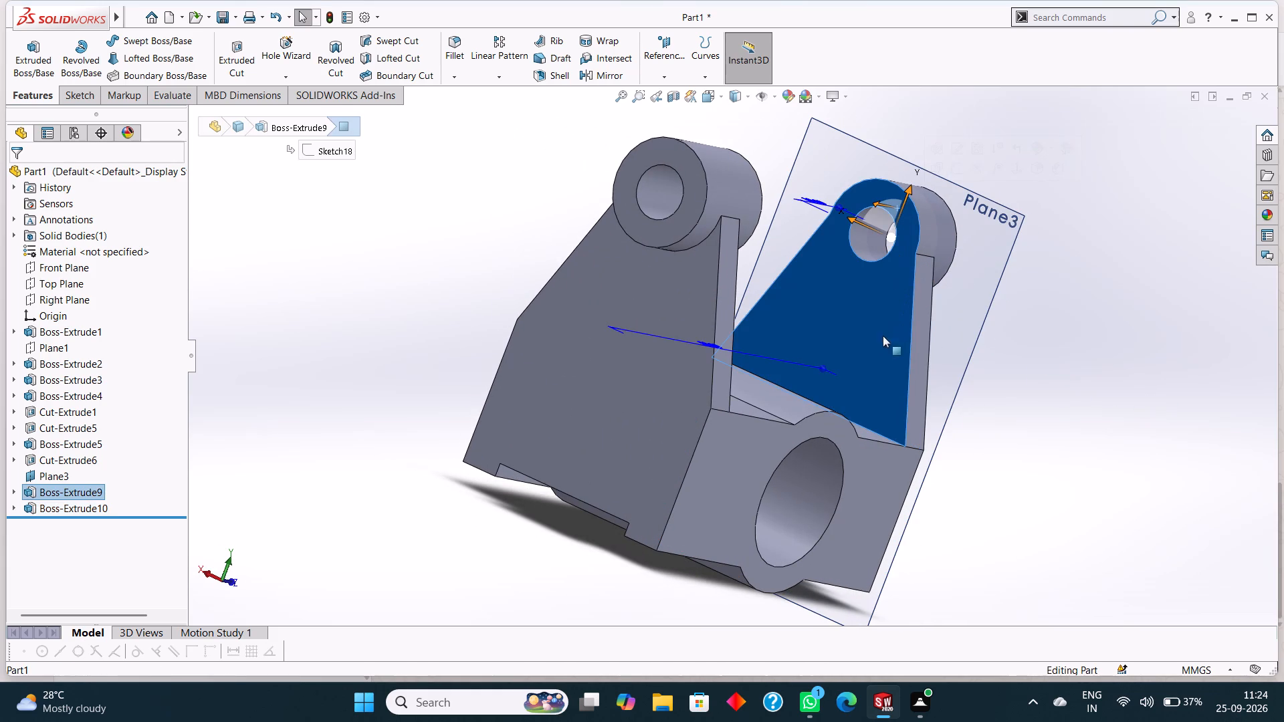
{"action": "key", "text": "ctrl+8"}
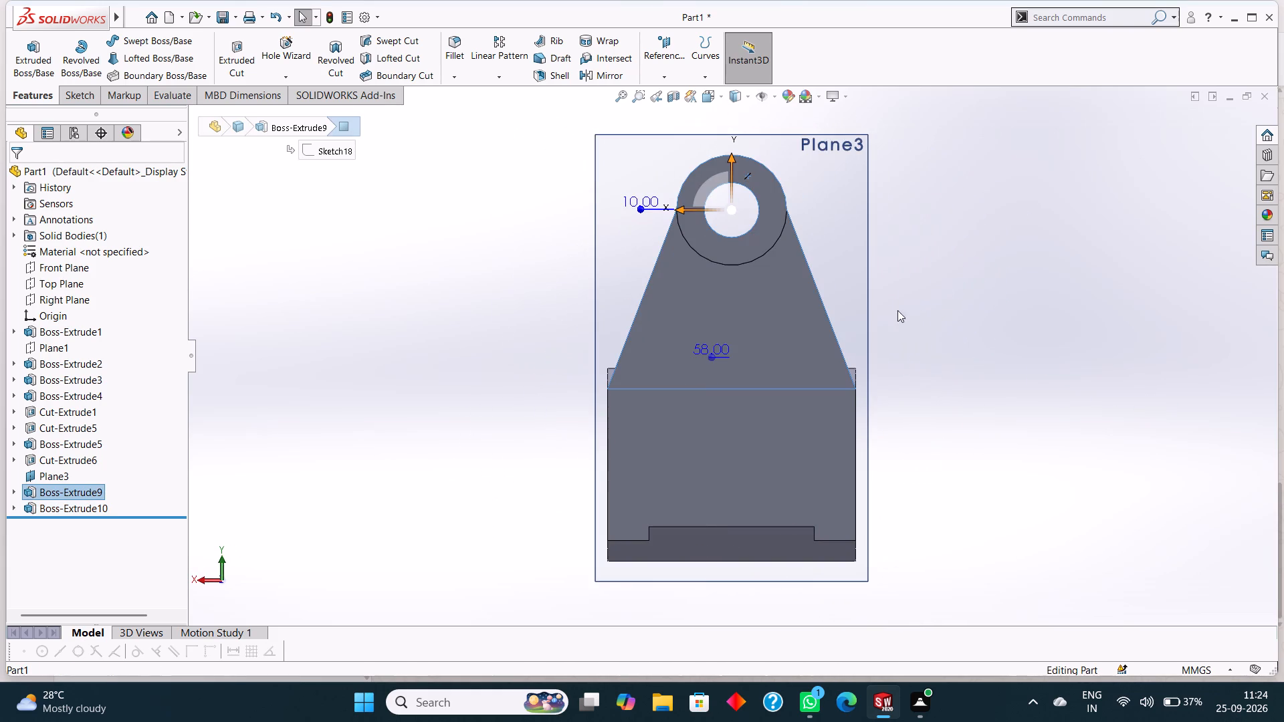
{"action": "middle_click_drag", "start_coordinate": [972, 265], "coordinate": [986, 332]}
{"action": "scroll", "coordinate": [988, 332], "scroll_direction": "down", "scroll_amount": 1}
{"action": "right_click", "coordinate": [593, 183]}
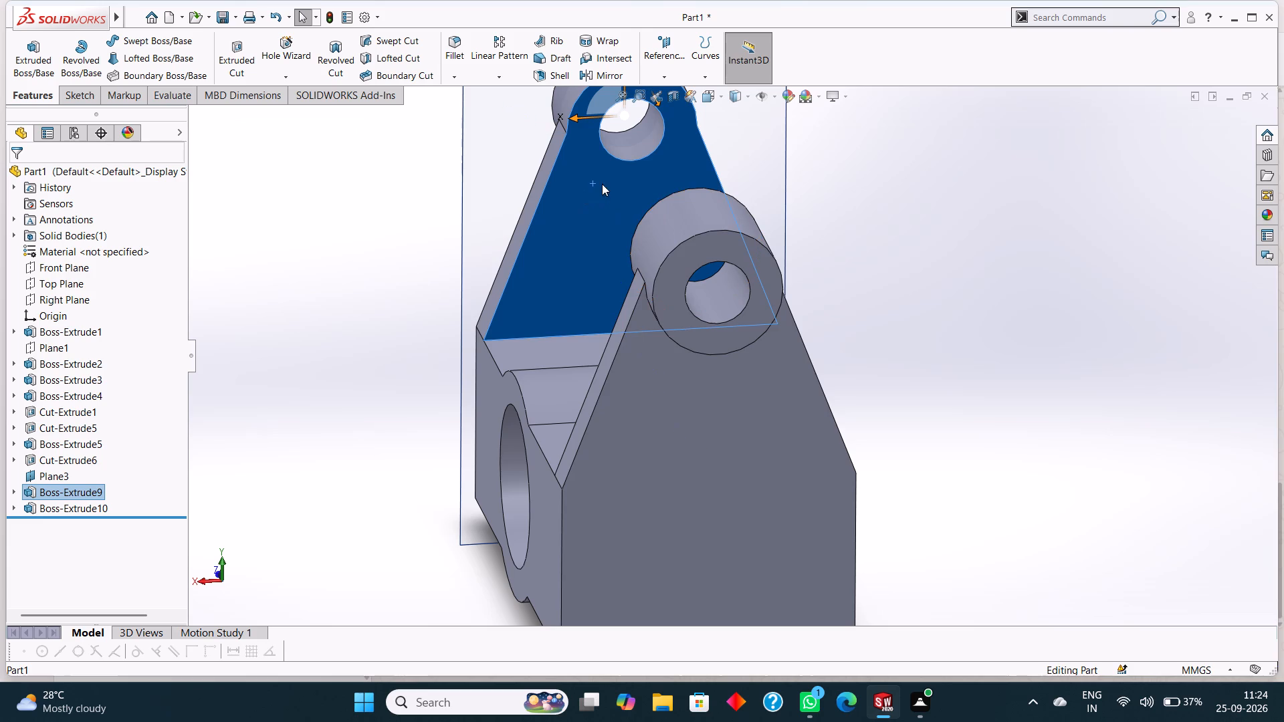
{"action": "left_click", "coordinate": [623, 165]}
{"action": "key", "text": "Escape"}
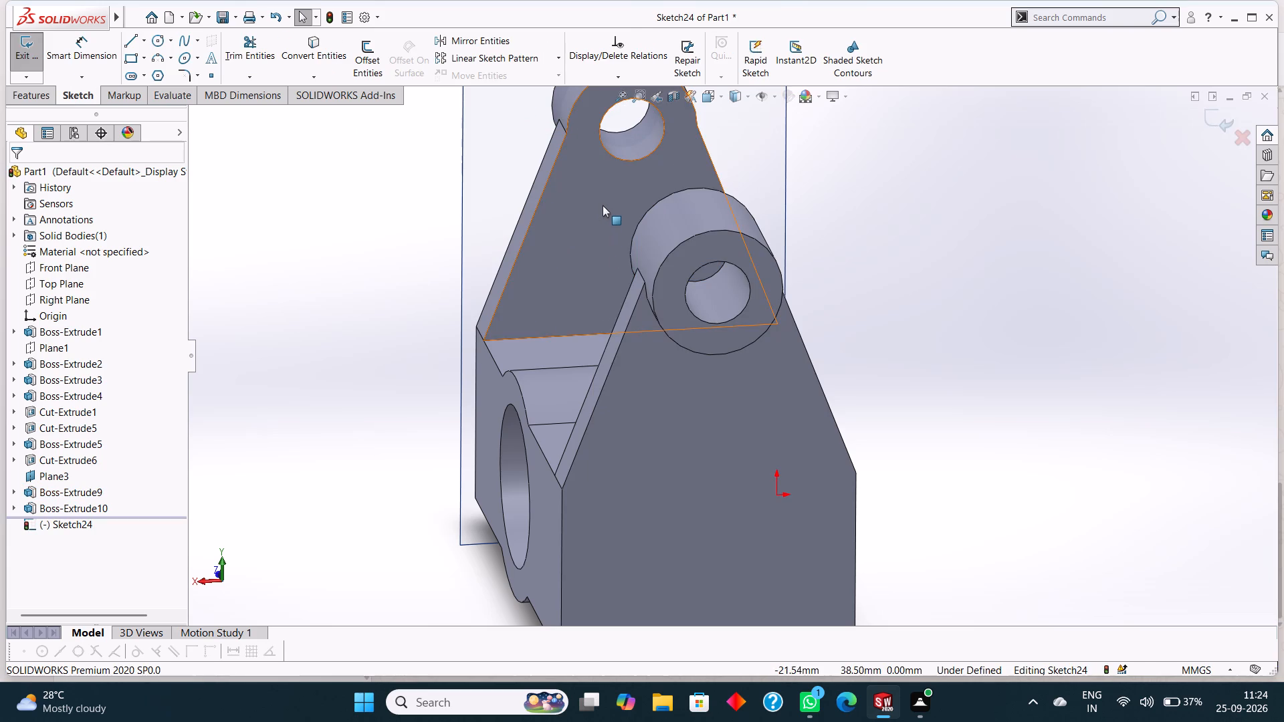
{"action": "scroll", "coordinate": [603, 205], "scroll_direction": "up", "scroll_amount": 2}
{"action": "left_click", "coordinate": [163, 41]}
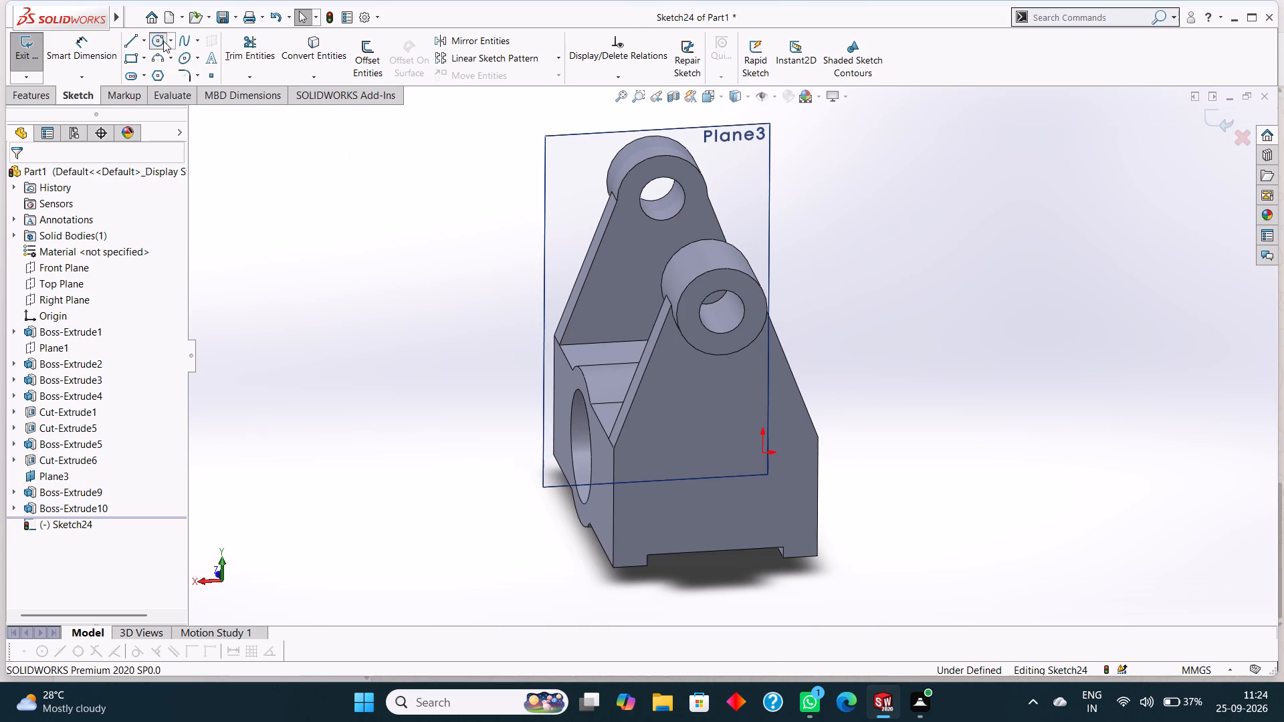
{"action": "left_click", "coordinate": [663, 198]}
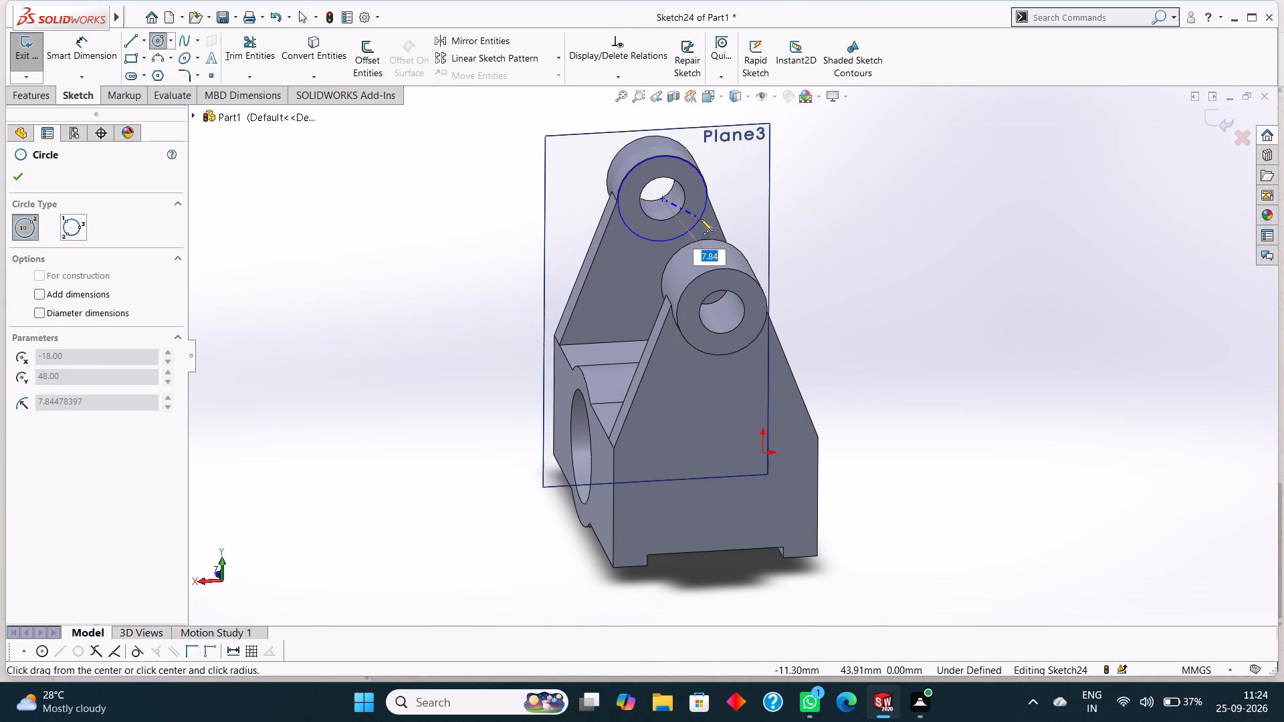
{"action": "key", "text": "8"}
{"action": "key", "text": "Return"}
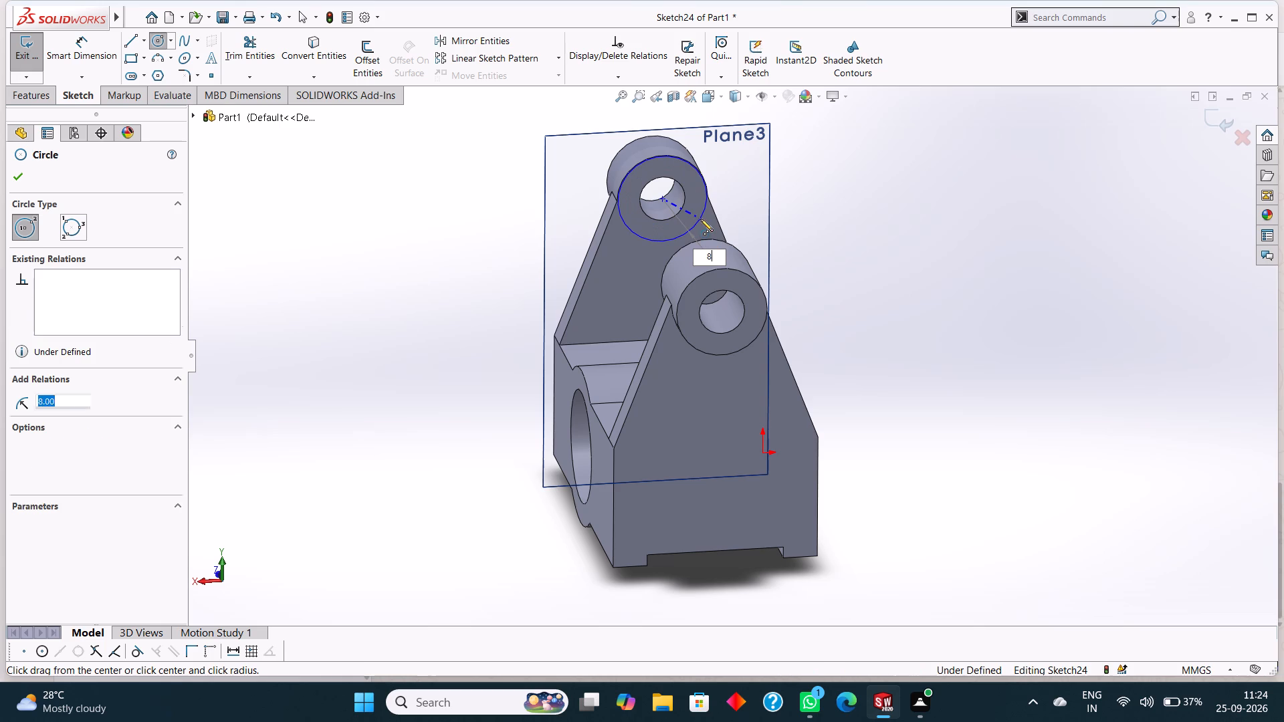
{"action": "left_click", "coordinate": [16, 185]}
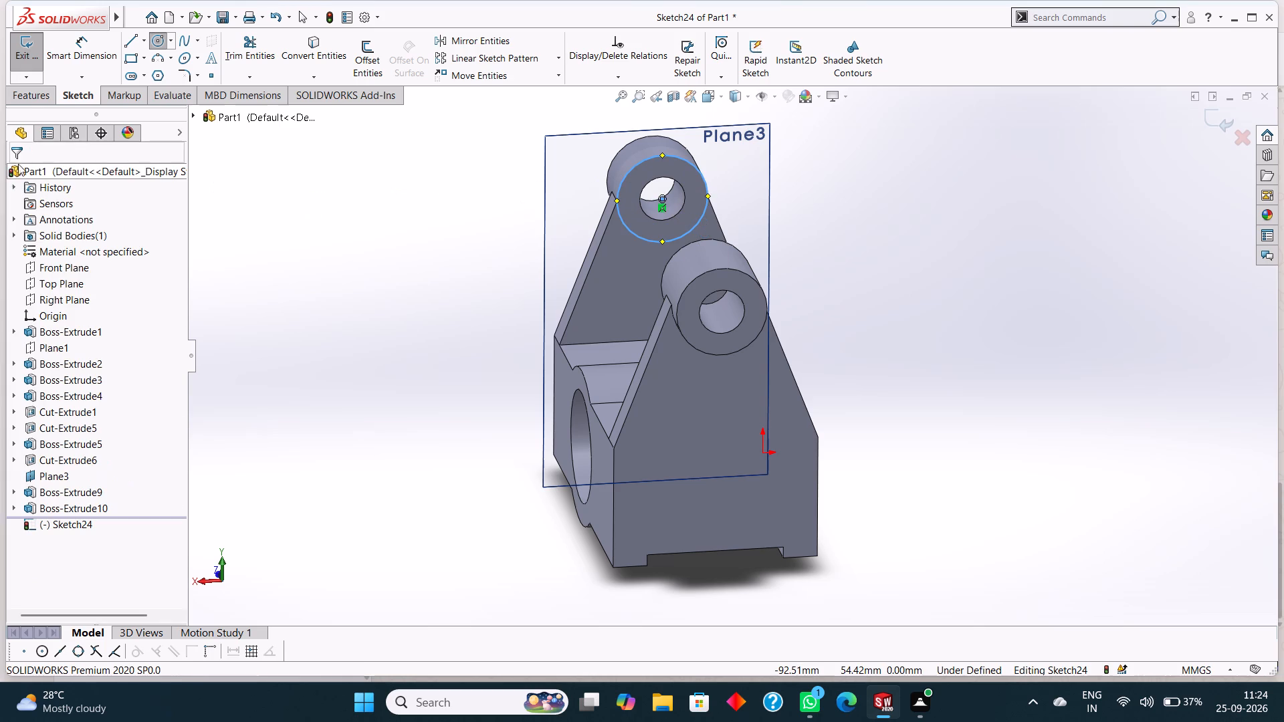
Extrude the 8 mm radius circle 5 mm Blind toward the opposite support, merging the result.
{"action": "left_click", "coordinate": [29, 97]}
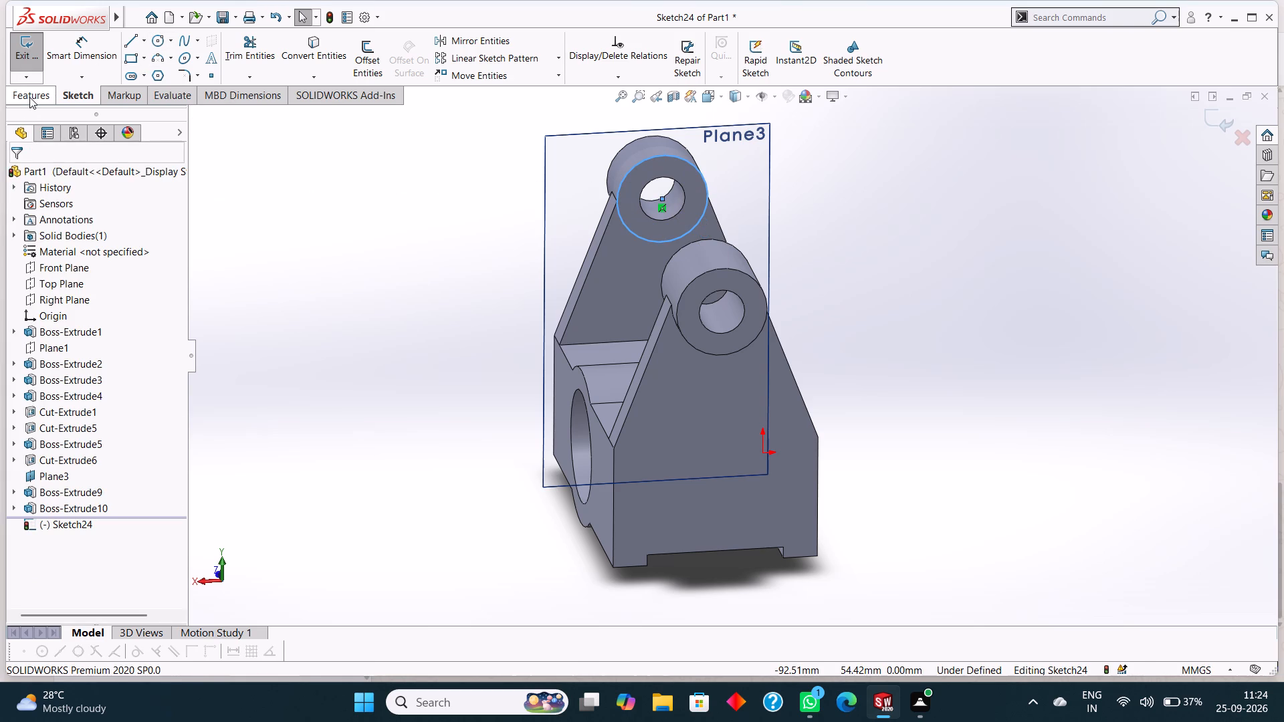
{"action": "left_click", "coordinate": [28, 57]}
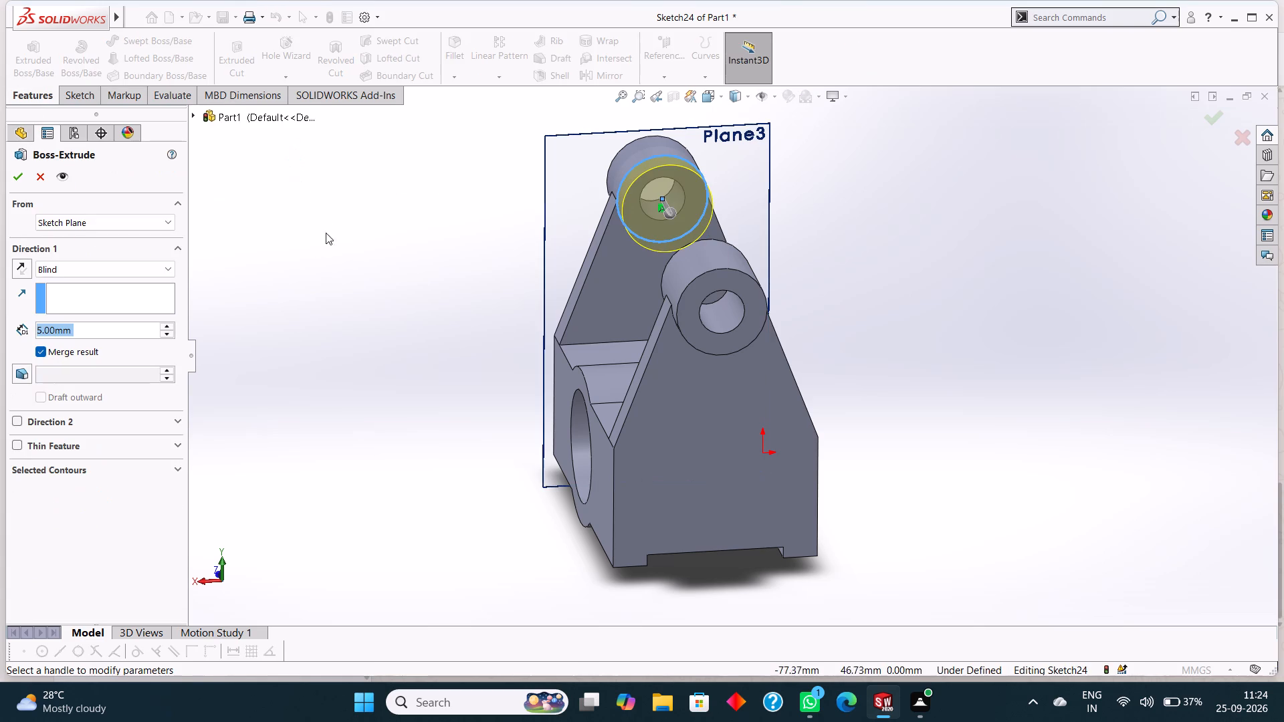
{"action": "left_click", "coordinate": [18, 183]}
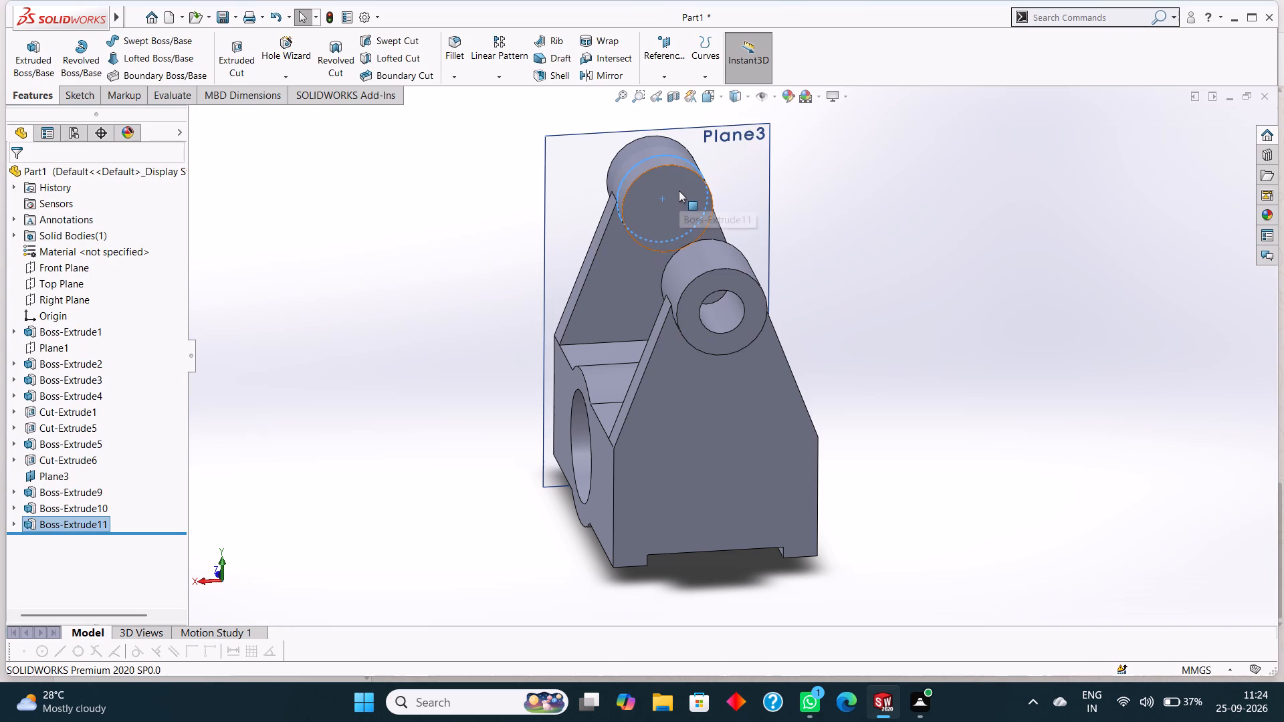
{"action": "key", "text": "Escape"}
On the end face of the new cylindrical boss, sketch a concentric circle of 4 mm radius matching the bore.
{"action": "left_click", "coordinate": [673, 195]}
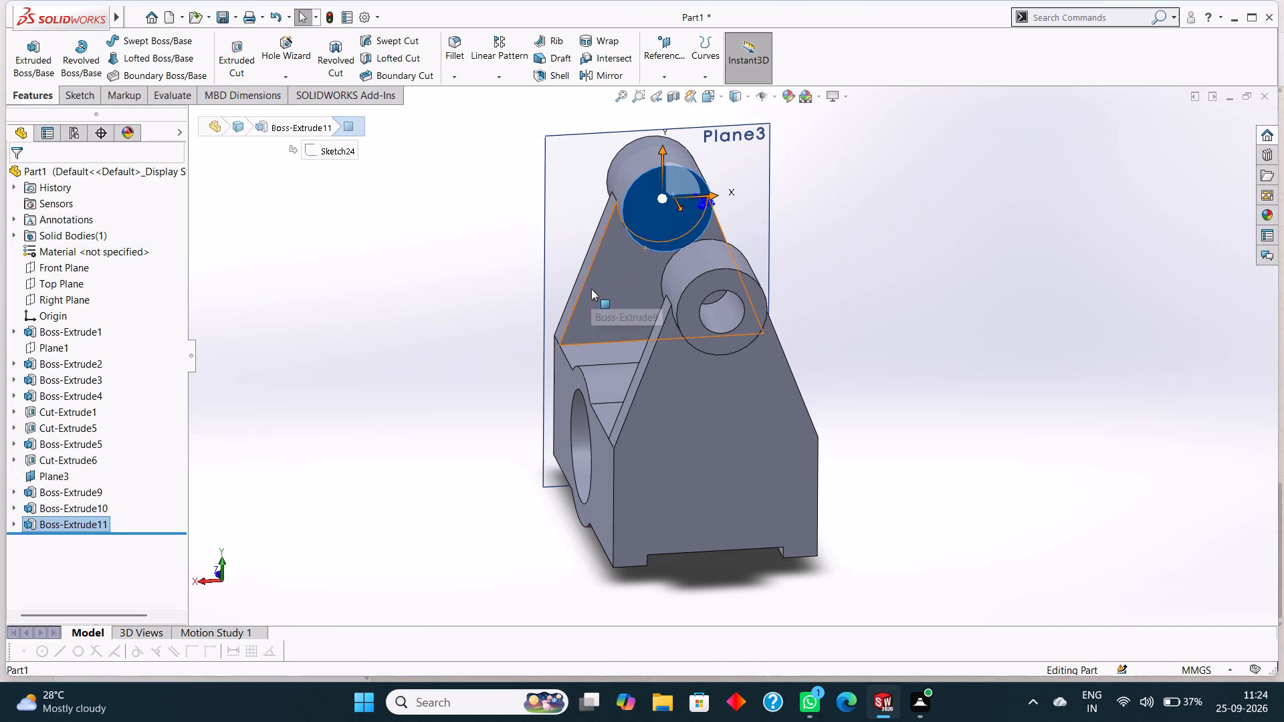
{"action": "key", "text": "ctrl+8"}
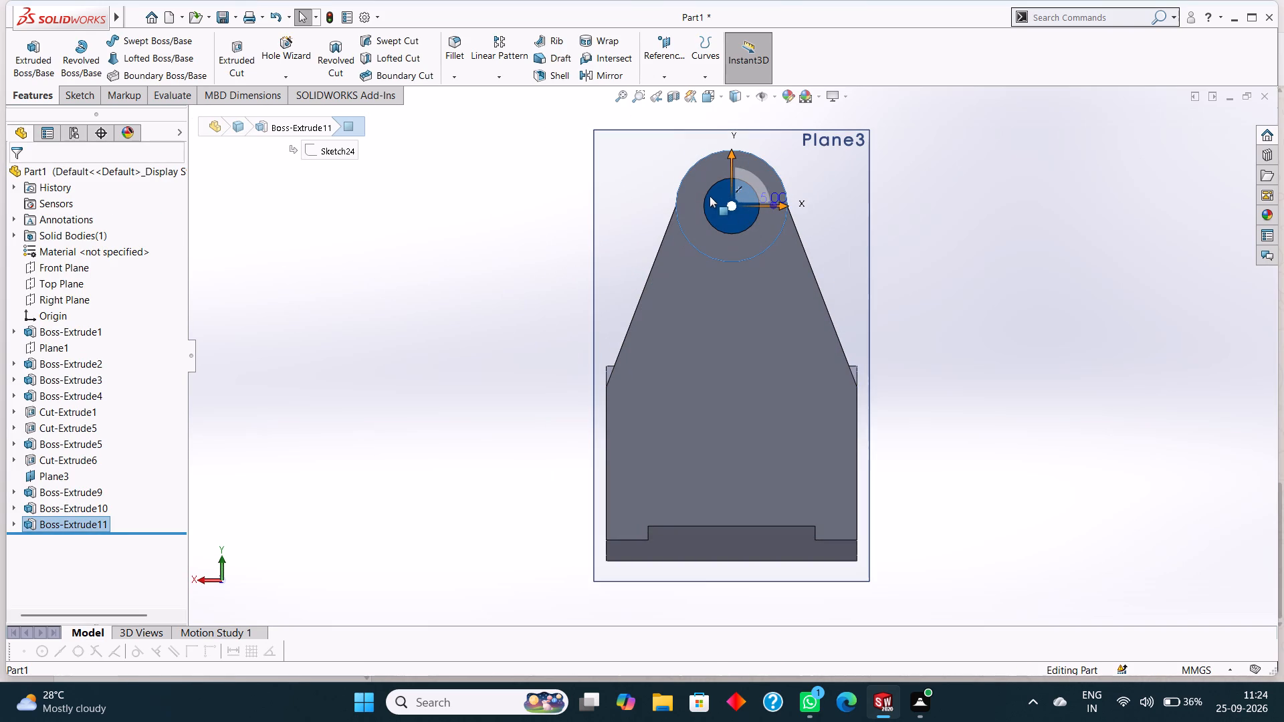
{"action": "right_click", "coordinate": [712, 193]}
{"action": "left_click", "coordinate": [743, 176]}
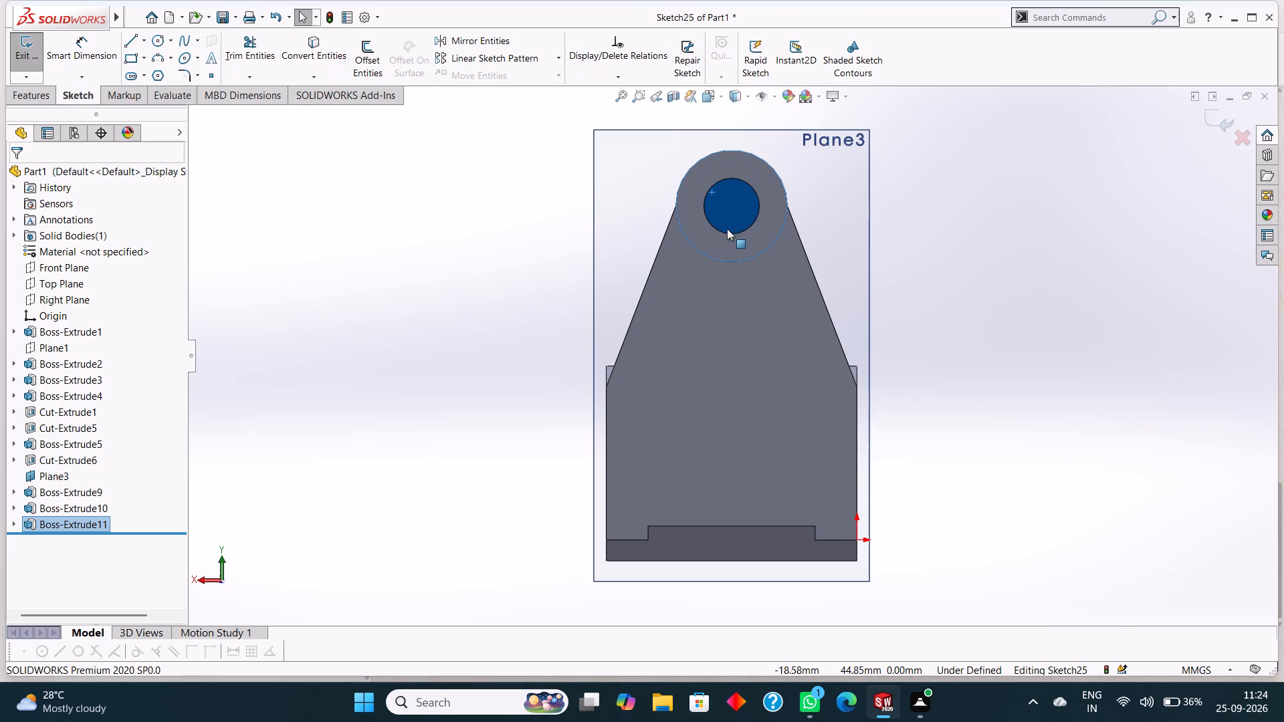
{"action": "key", "text": "Escape"}
{"action": "left_click", "coordinate": [154, 39]}
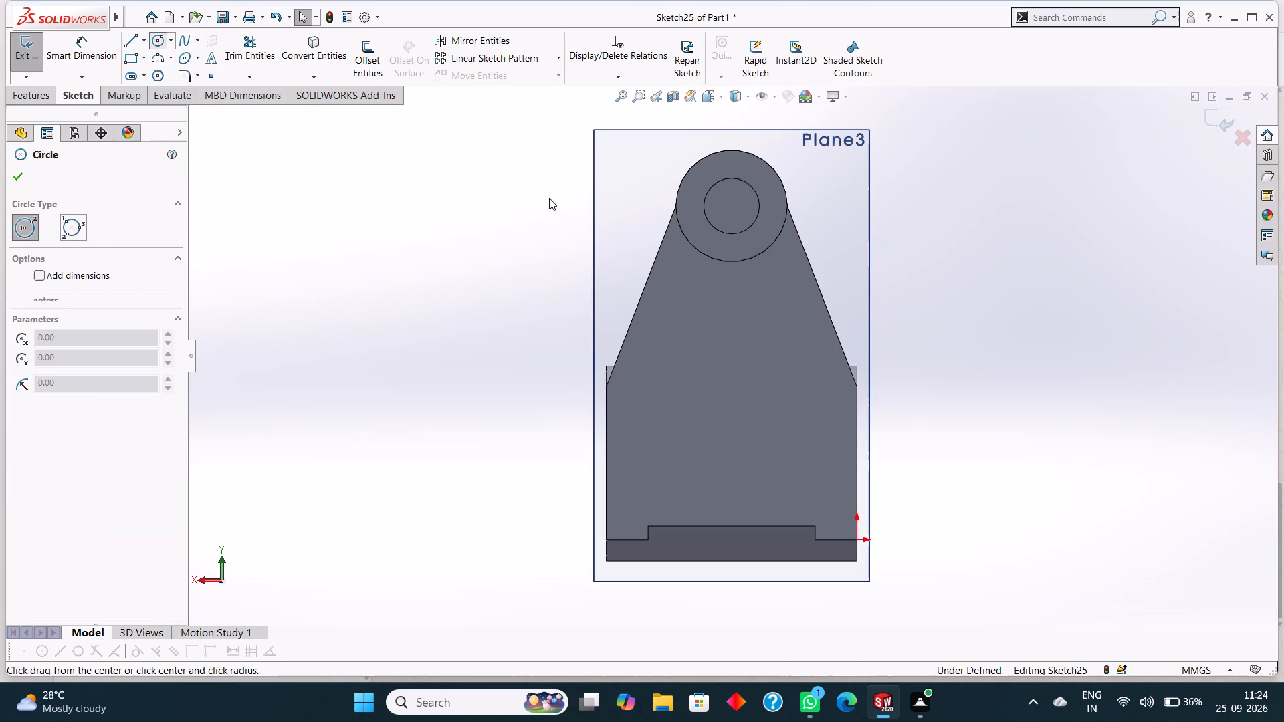
{"action": "left_click", "coordinate": [731, 206]}
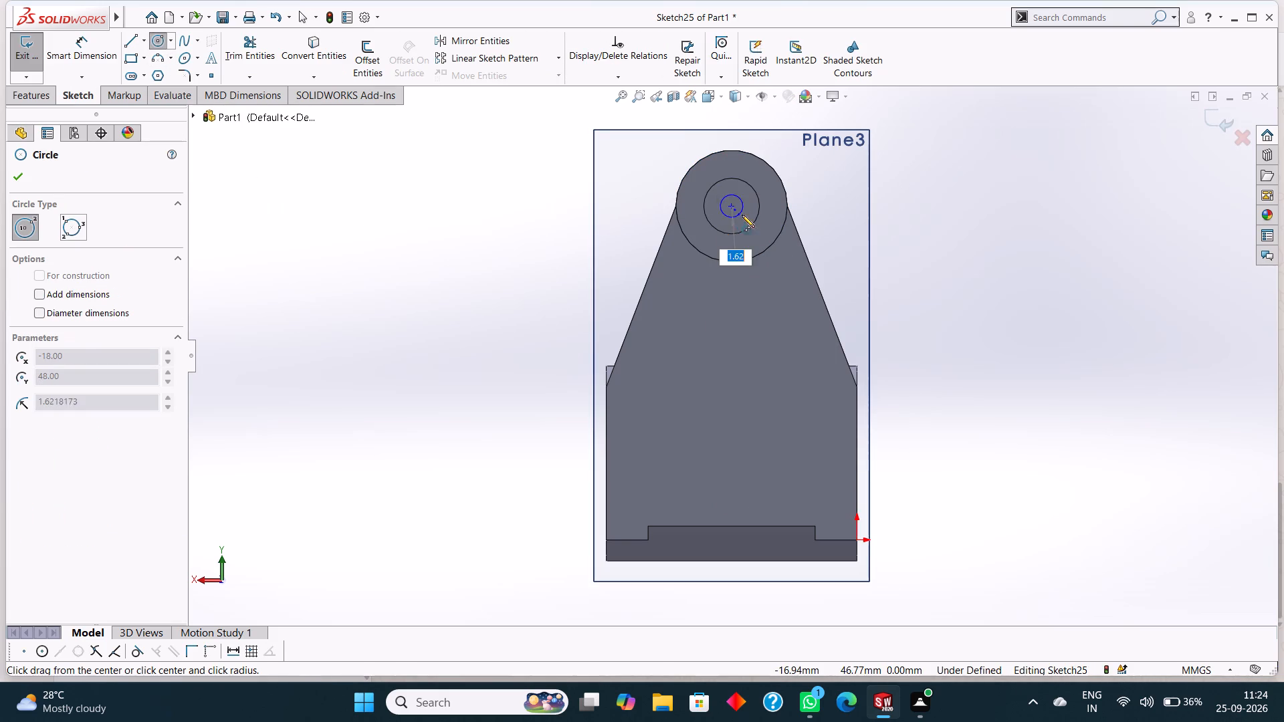
{"action": "left_click", "coordinate": [755, 222]}
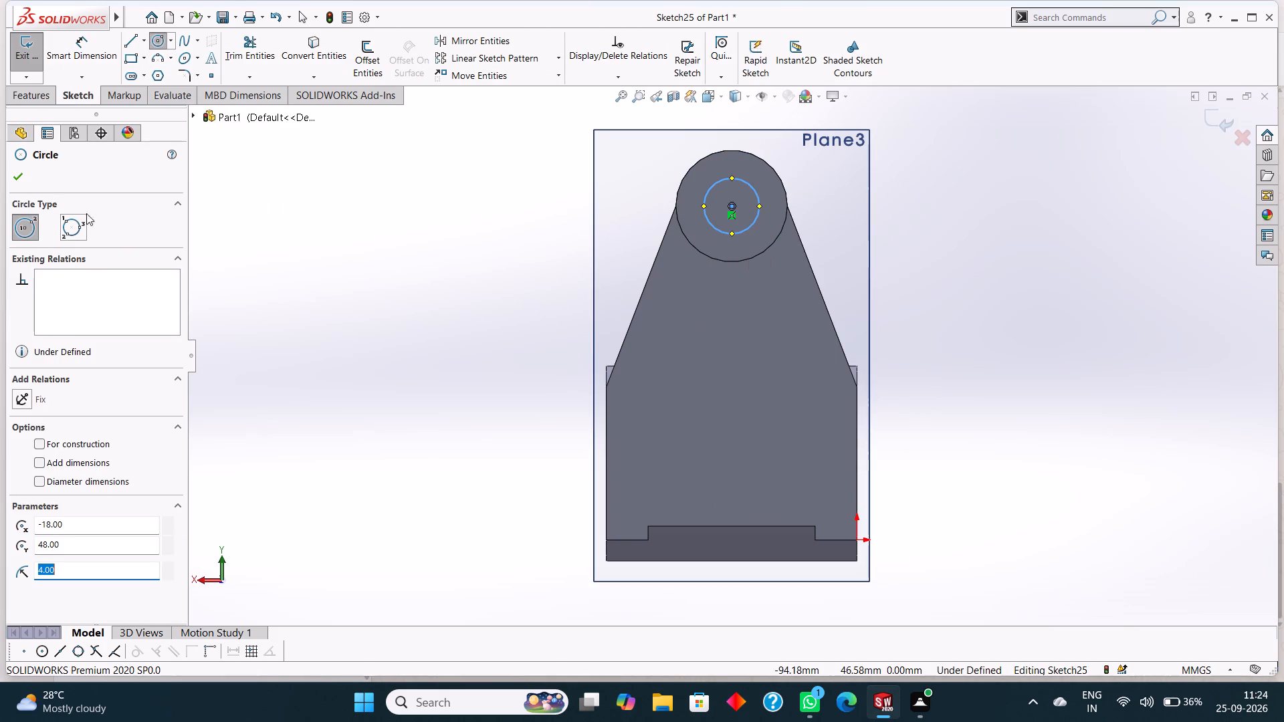
{"action": "left_click", "coordinate": [22, 178]}
Cut the concentric 4 mm radius circle Through All to bore the new cylindrical boss.
{"action": "left_click", "coordinate": [31, 97]}
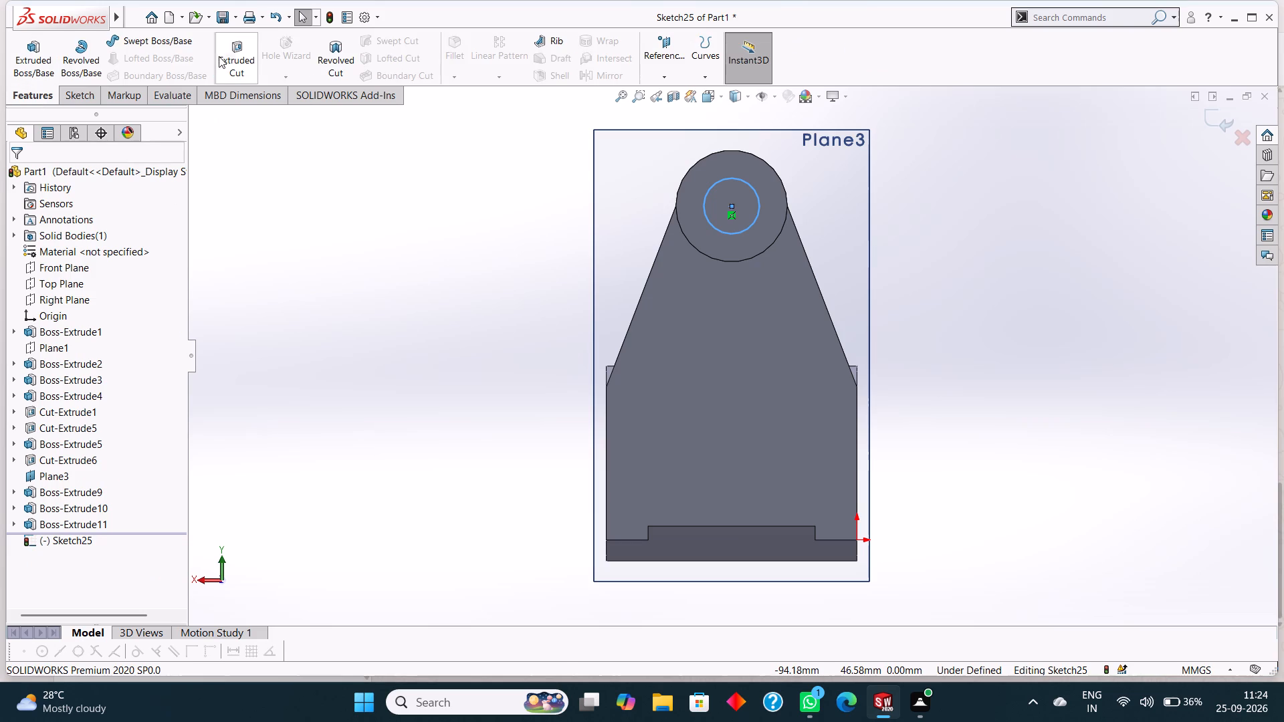
{"action": "left_click", "coordinate": [231, 51]}
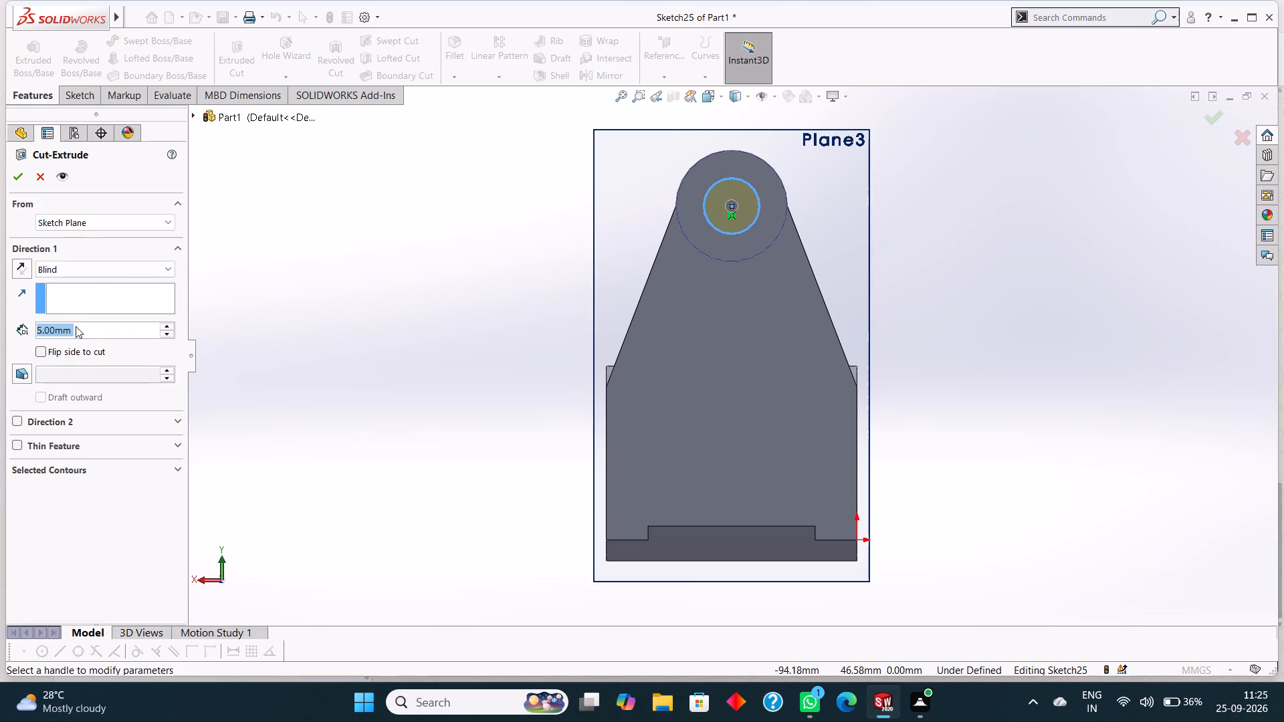
{"action": "left_click", "coordinate": [78, 267]}
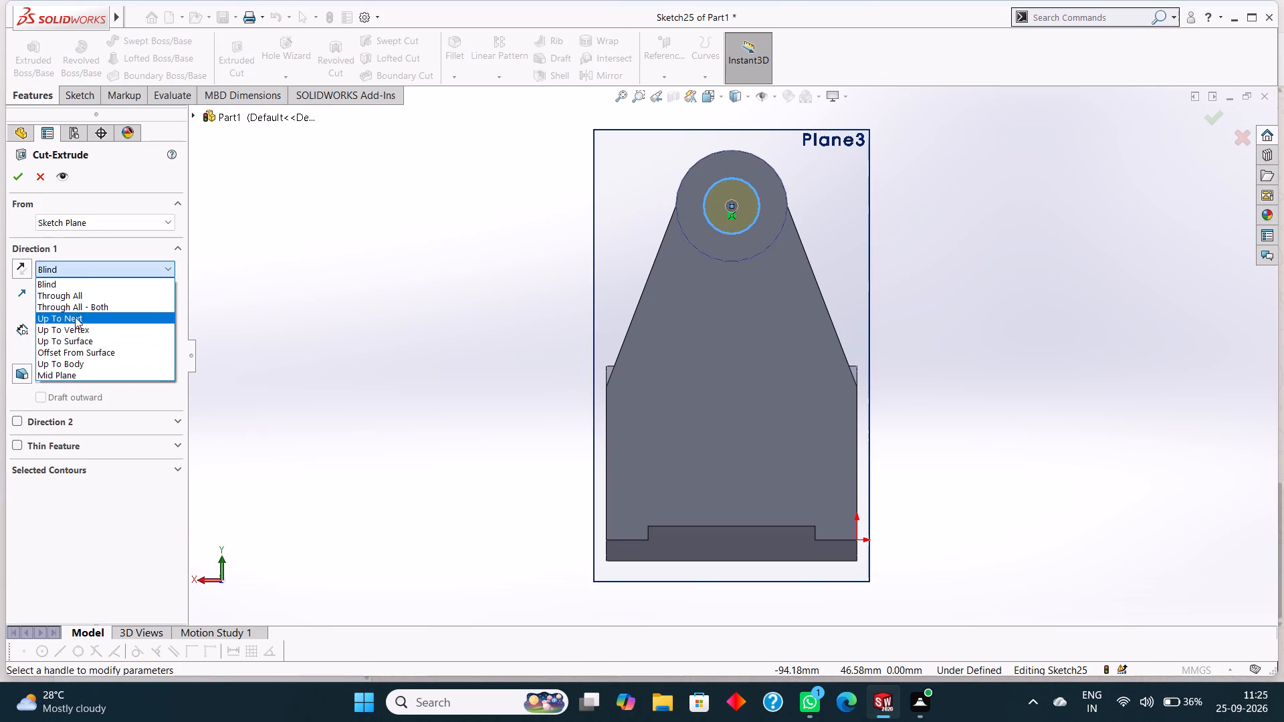
{"action": "left_click", "coordinate": [74, 295]}
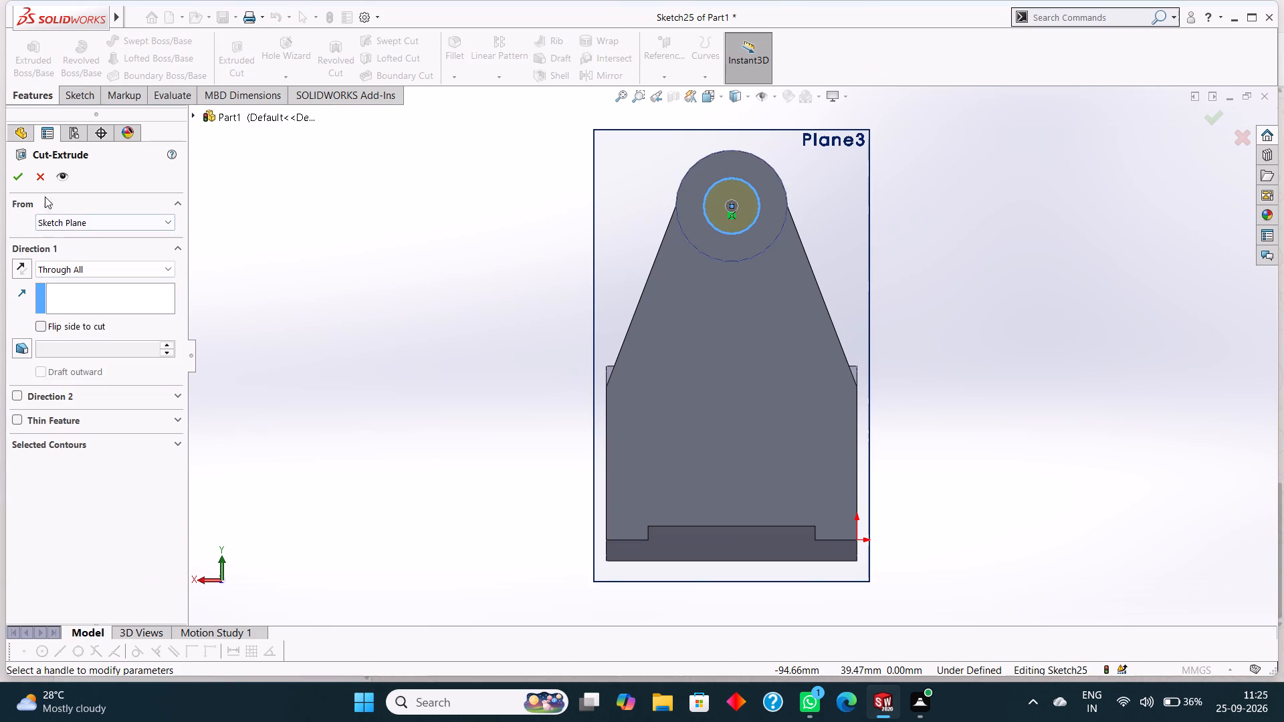
{"action": "left_click", "coordinate": [16, 177]}
{"action": "left_click", "coordinate": [396, 291]}
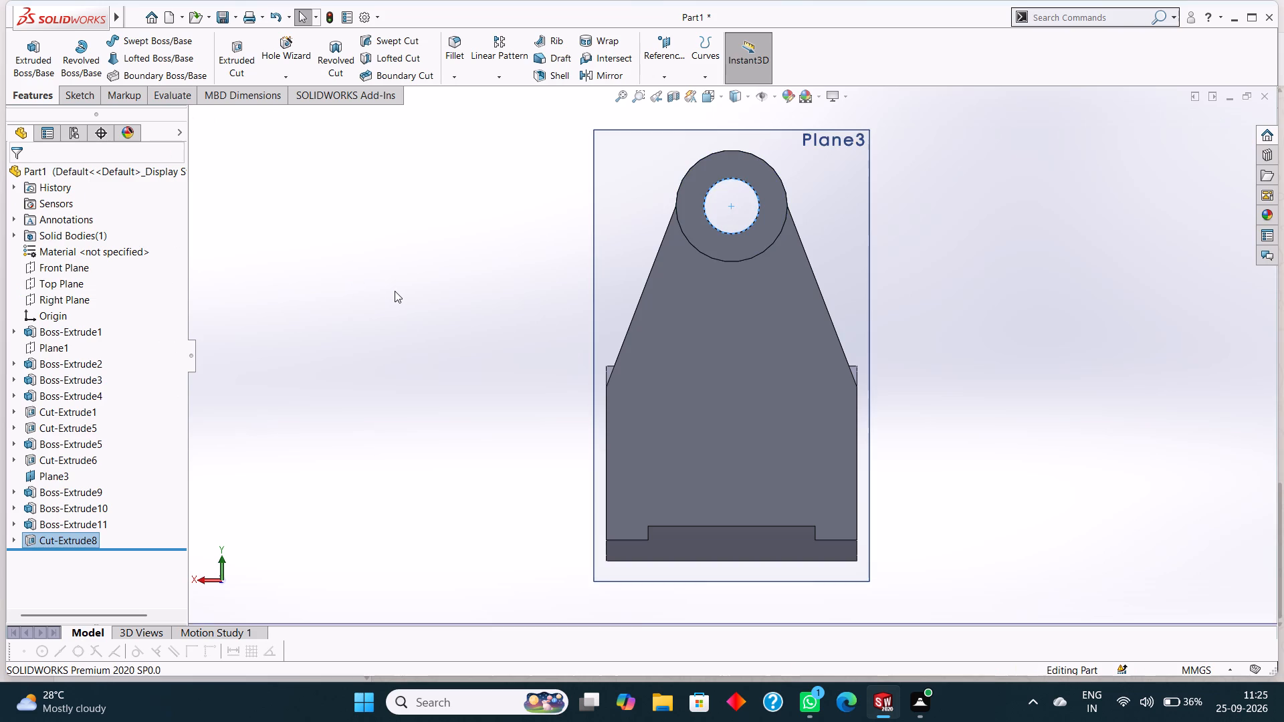
Hide the reference plane Plane3.
{"action": "middle_click_drag", "start_coordinate": [394, 291], "coordinate": [473, 326]}
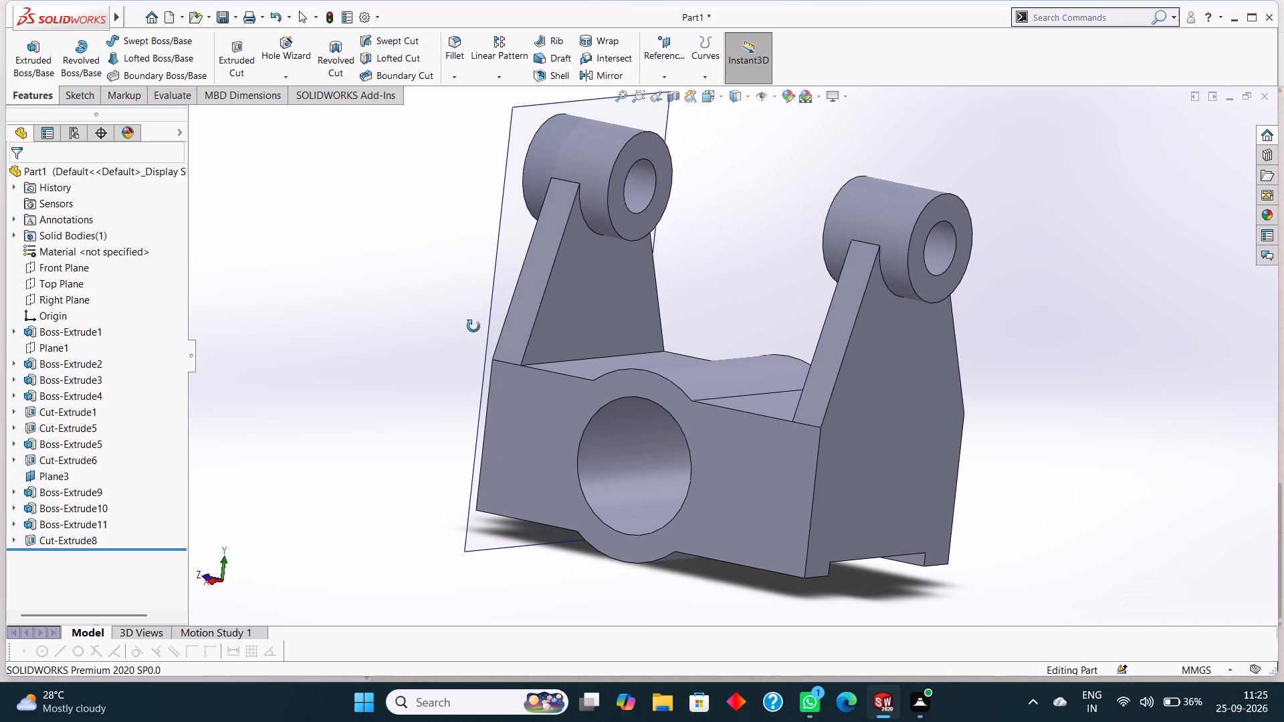
{"action": "middle_click_drag", "start_coordinate": [473, 326], "coordinate": [479, 326]}
{"action": "scroll", "coordinate": [469, 322], "scroll_direction": "up", "scroll_amount": 2}
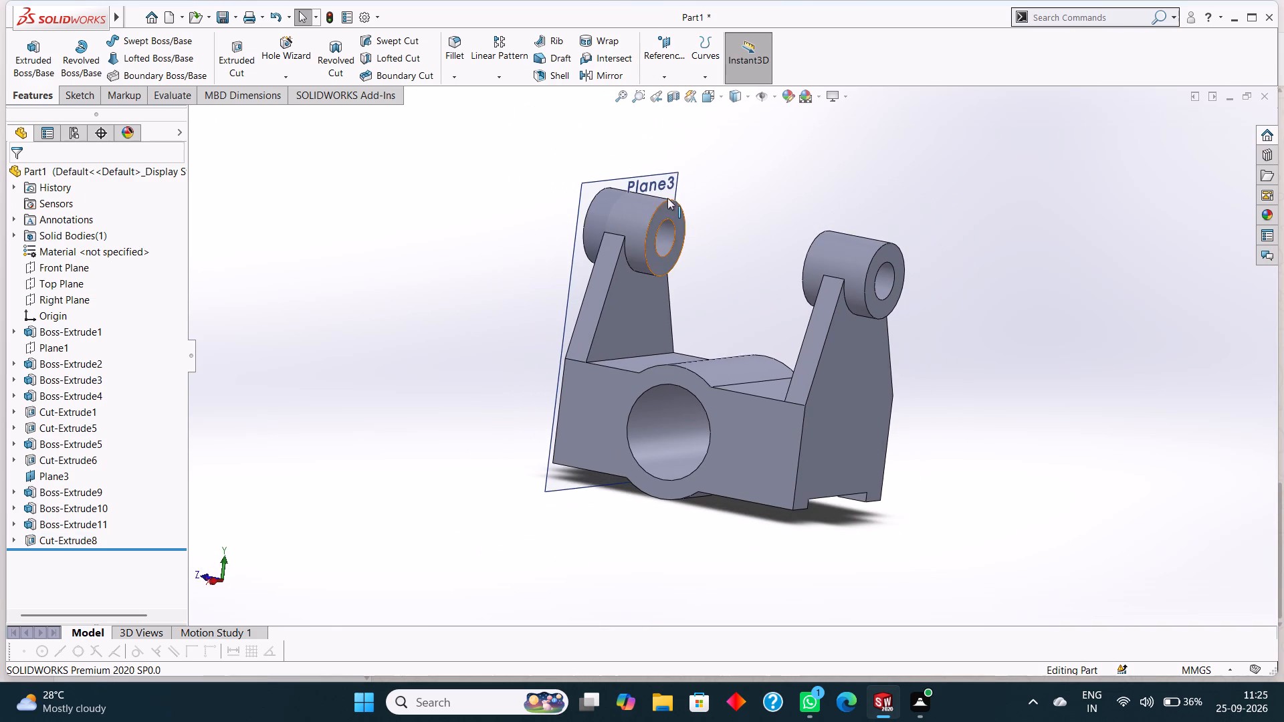
{"action": "right_click", "coordinate": [658, 177]}
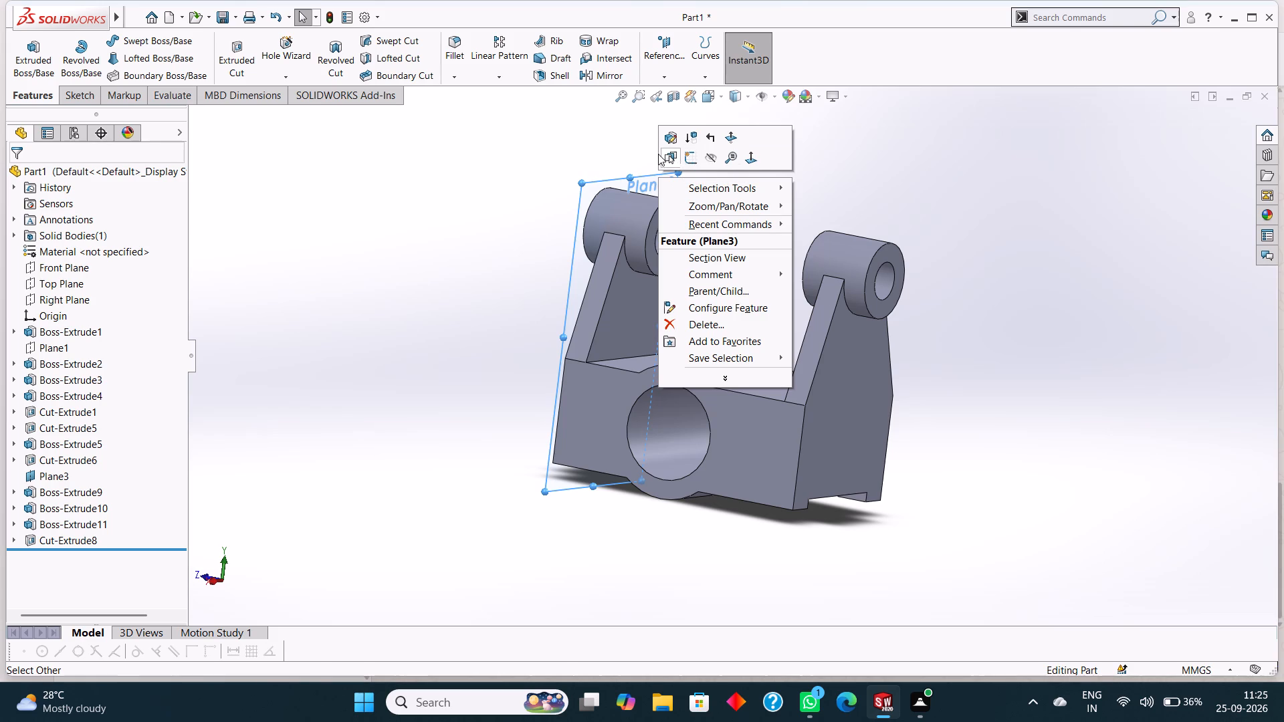
{"action": "left_click", "coordinate": [715, 159]}
Create a reference plane offset 58 mm from the Front Plane, along the second support's outer face.
{"action": "middle_click_drag", "start_coordinate": [1004, 291], "coordinate": [1000, 289]}
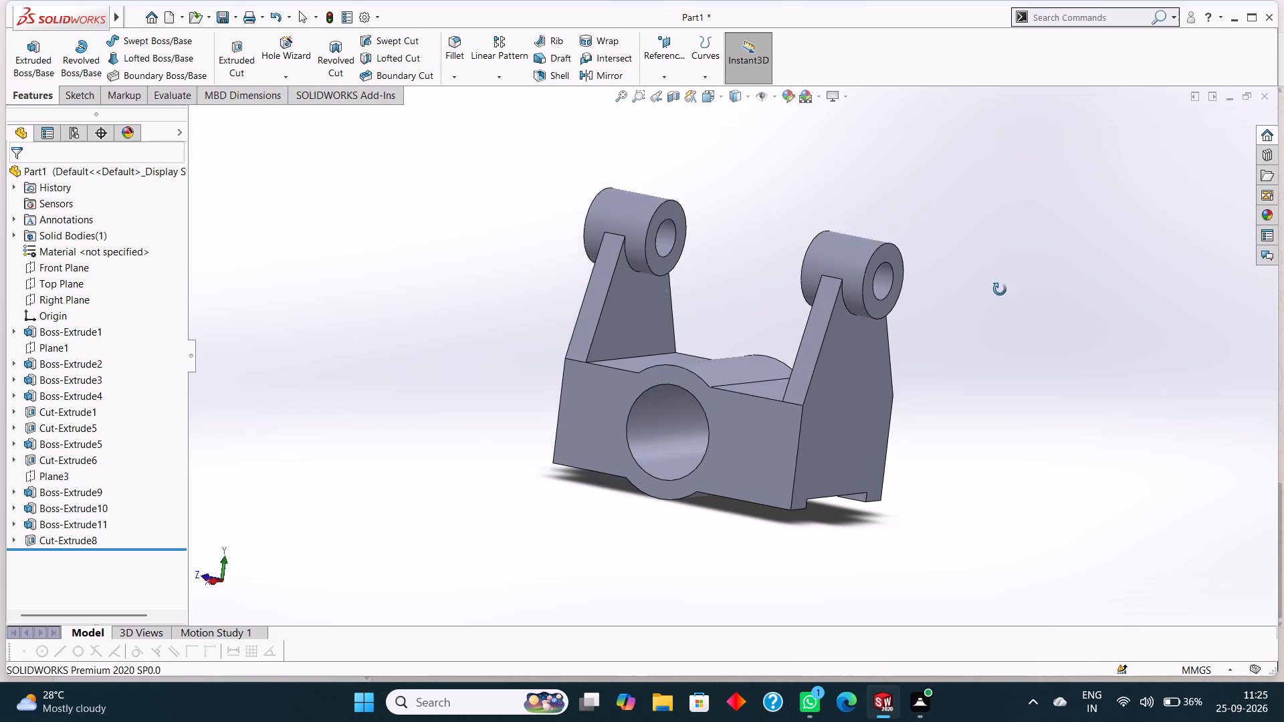
{"action": "middle_click_drag", "start_coordinate": [1000, 289], "coordinate": [1057, 294]}
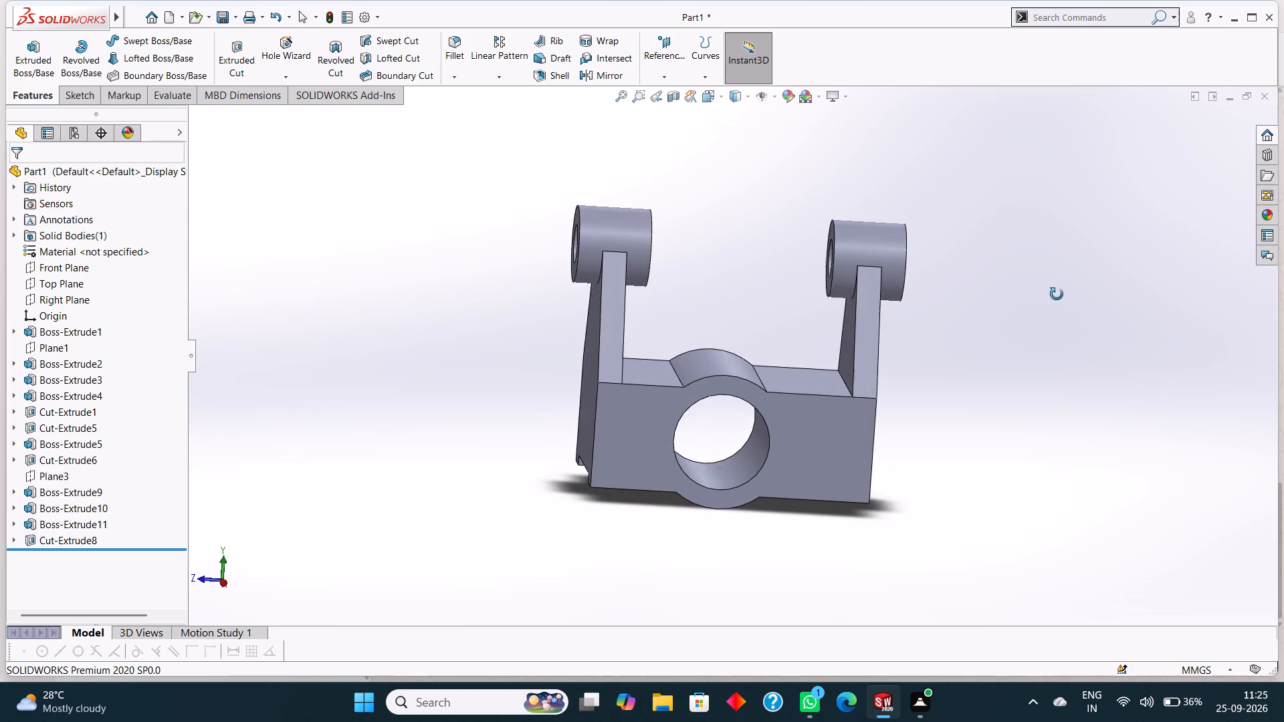
{"action": "middle_click_drag", "start_coordinate": [1057, 294], "coordinate": [1035, 304]}
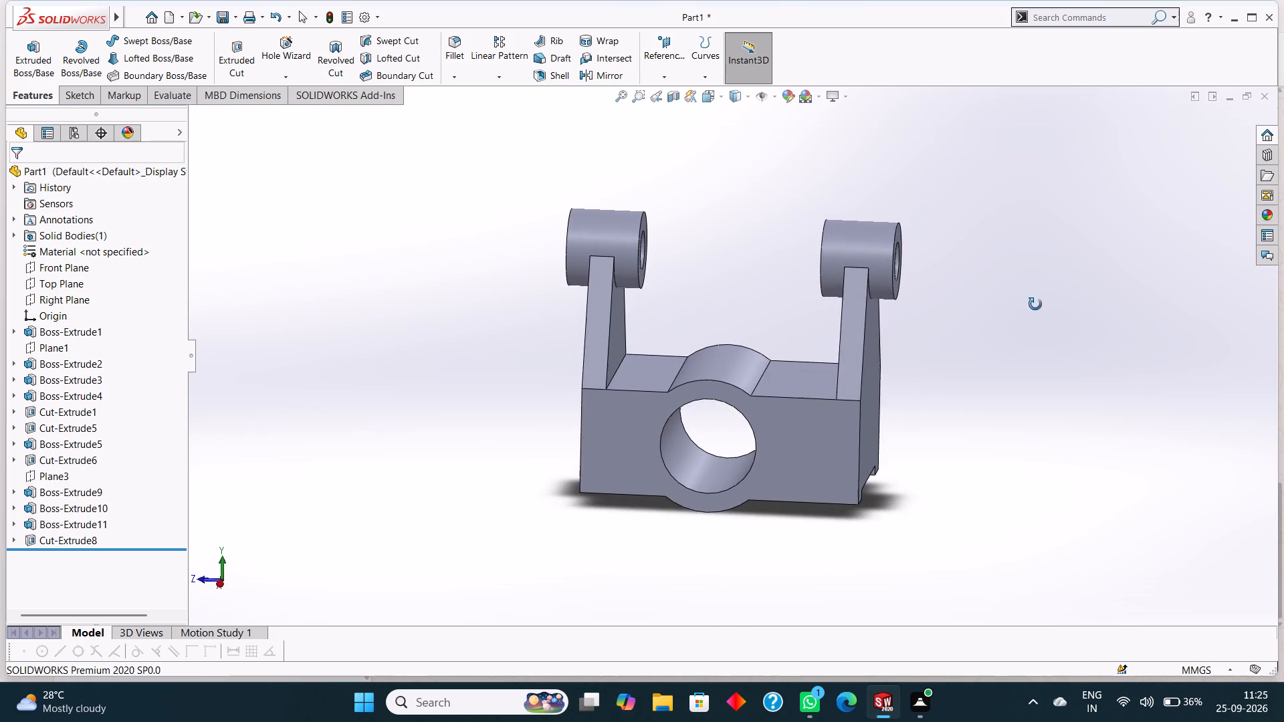
{"action": "middle_click_drag", "start_coordinate": [1035, 304], "coordinate": [1033, 305]}
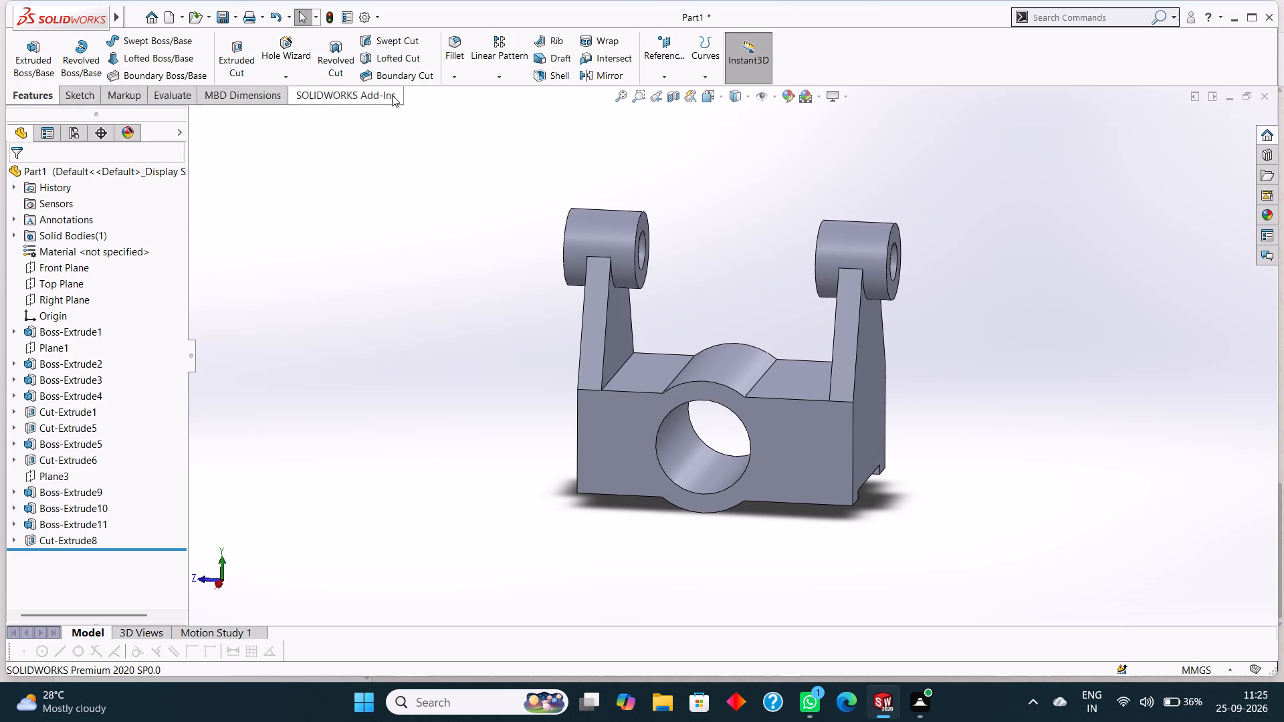
{"action": "left_click", "coordinate": [659, 74]}
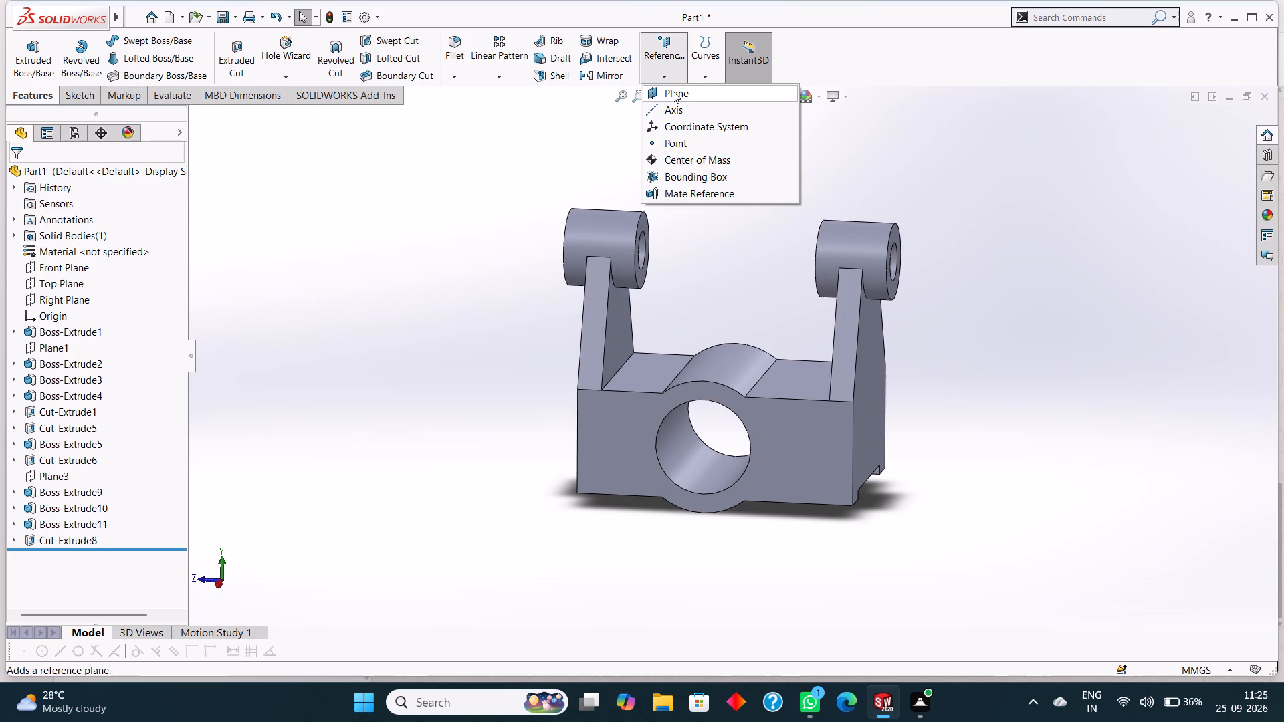
{"action": "left_click", "coordinate": [673, 91]}
{"action": "left_click", "coordinate": [201, 114]}
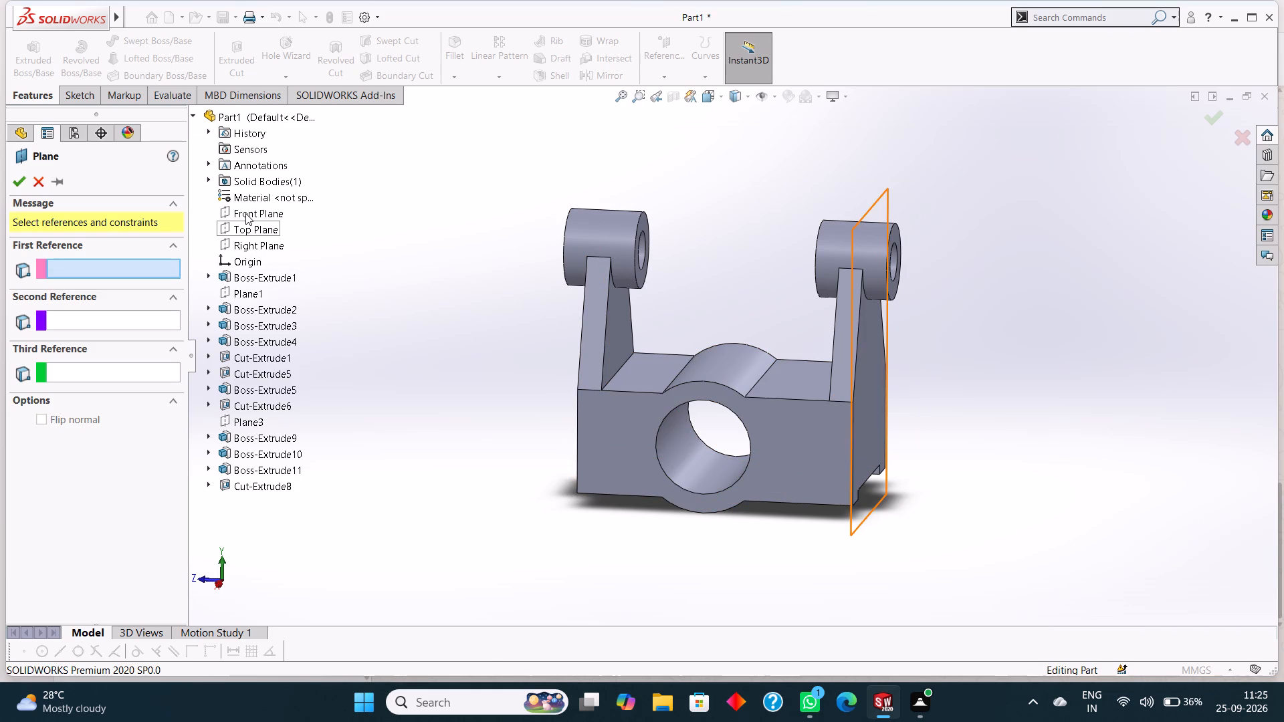
{"action": "left_click", "coordinate": [245, 213]}
{"action": "middle_click_drag", "start_coordinate": [439, 255], "coordinate": [446, 225]}
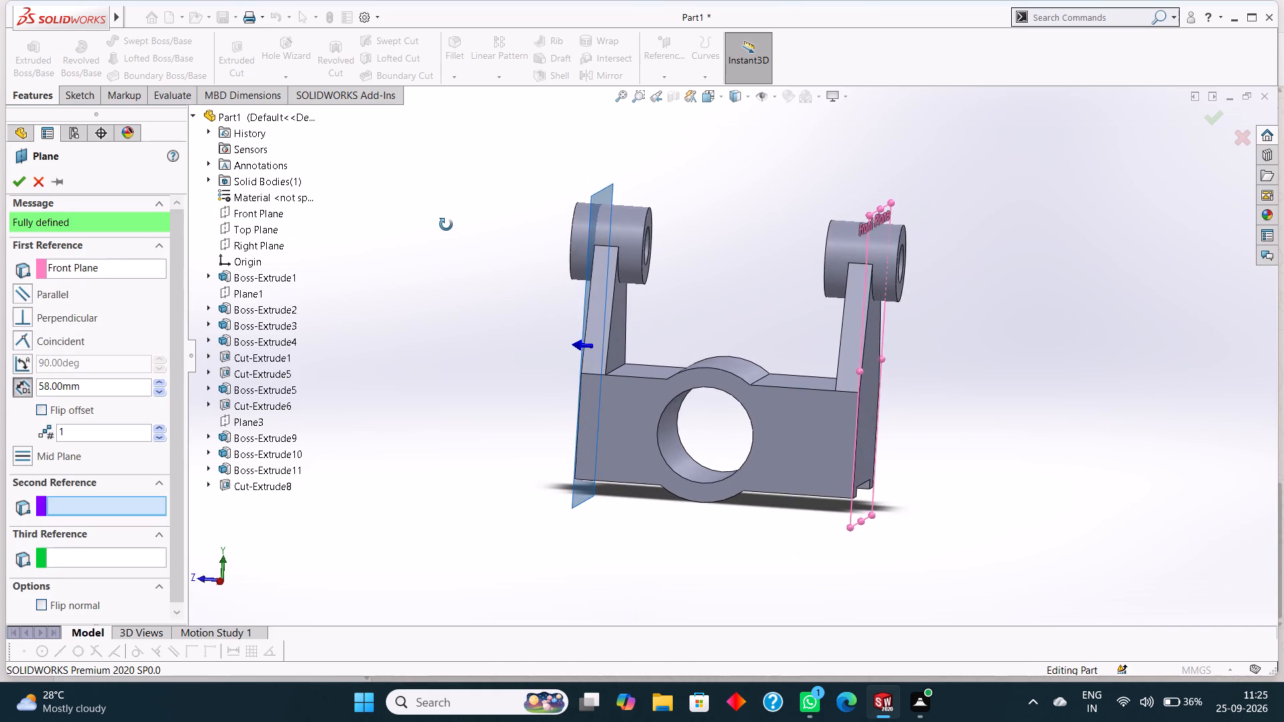
{"action": "middle_click_drag", "start_coordinate": [446, 225], "coordinate": [441, 219]}
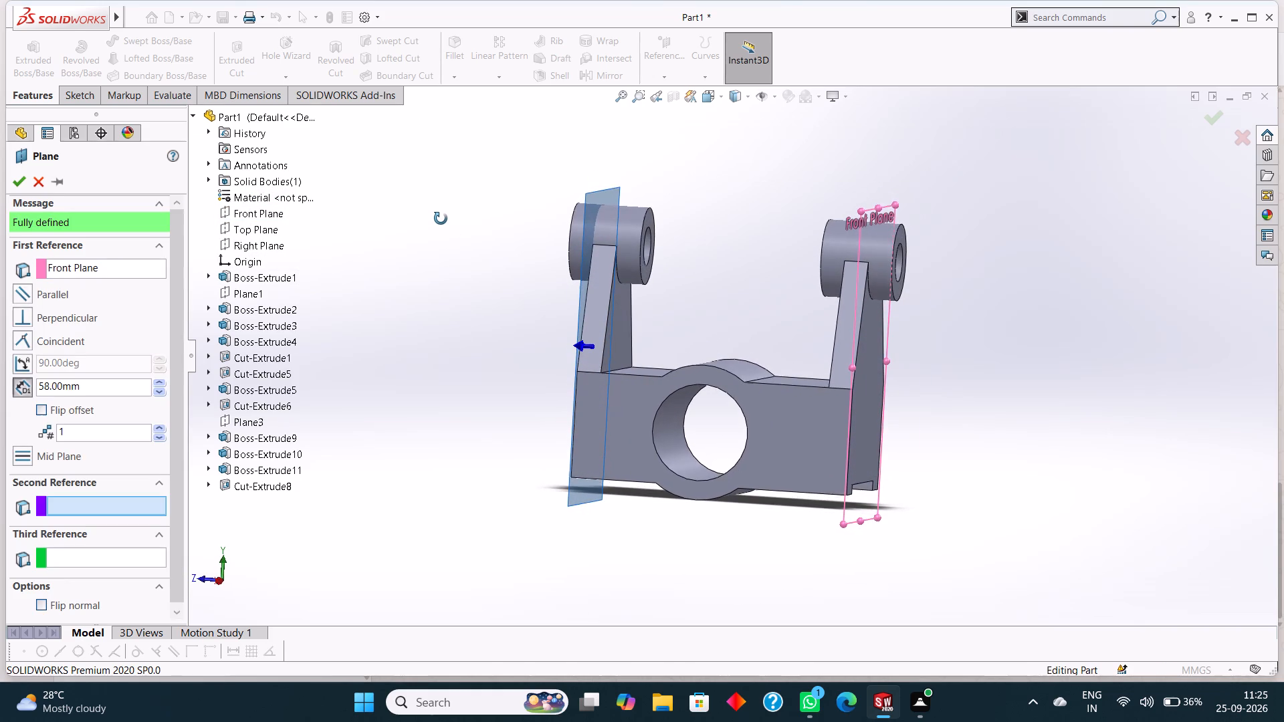
{"action": "middle_click_drag", "start_coordinate": [441, 219], "coordinate": [451, 217]}
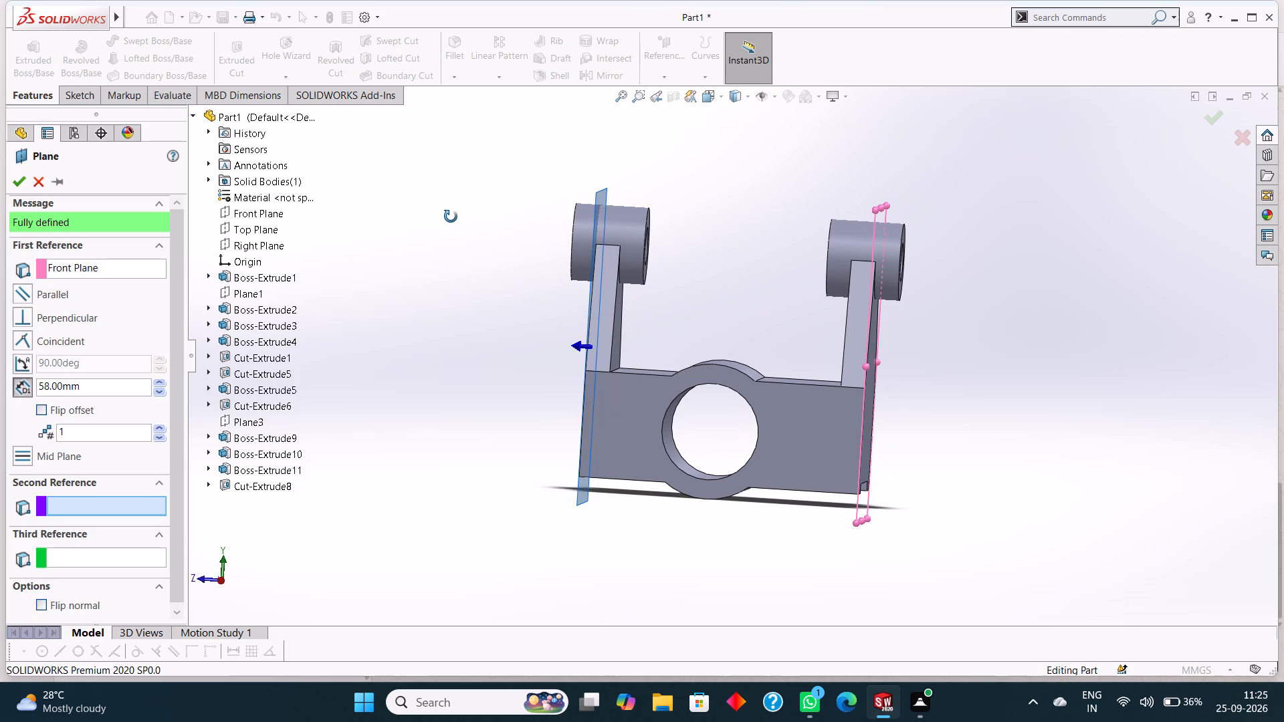
{"action": "middle_click_drag", "start_coordinate": [451, 217], "coordinate": [451, 232]}
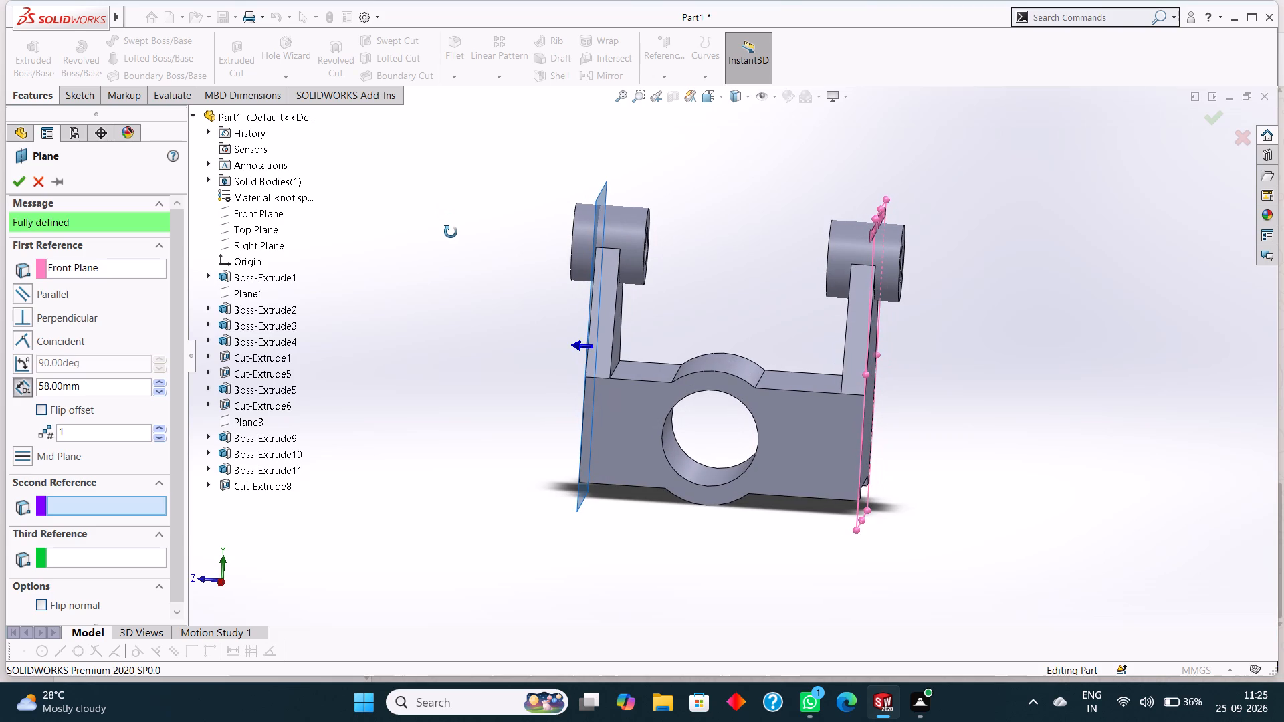
{"action": "middle_click_drag", "start_coordinate": [451, 232], "coordinate": [371, 205]}
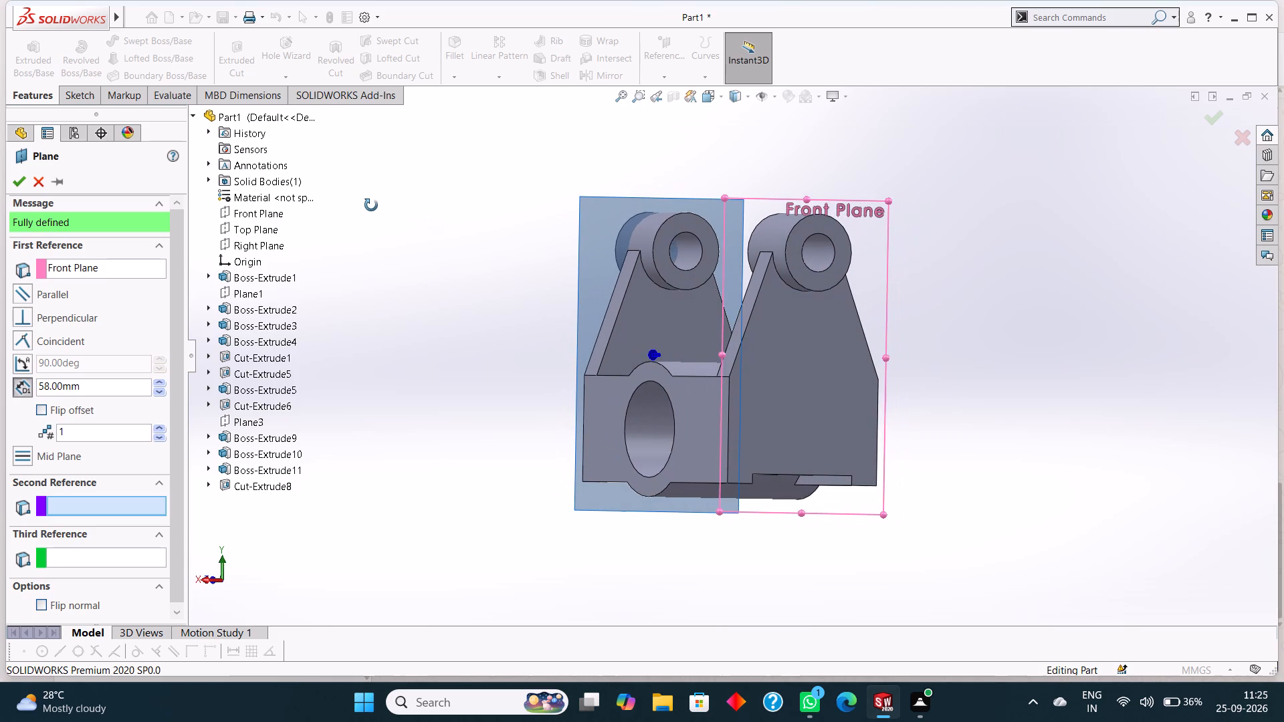
{"action": "middle_click_drag", "start_coordinate": [371, 205], "coordinate": [465, 220]}
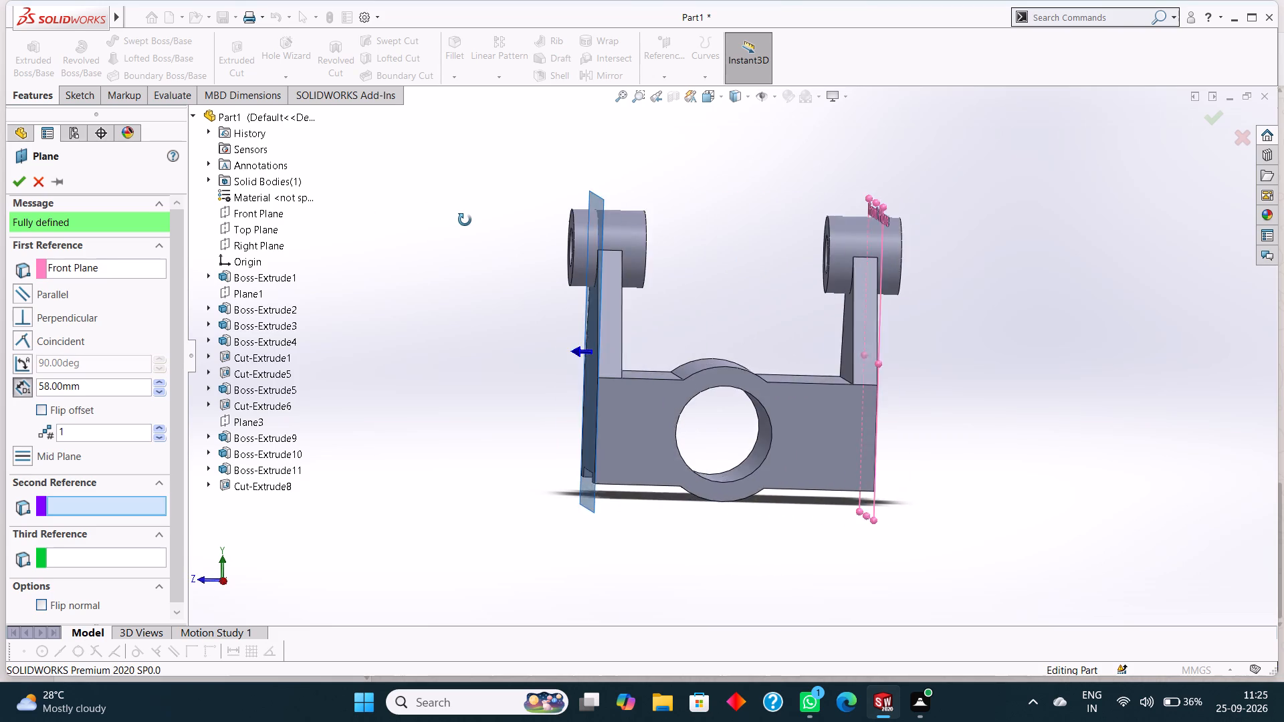
{"action": "middle_click_drag", "start_coordinate": [465, 220], "coordinate": [354, 227]}
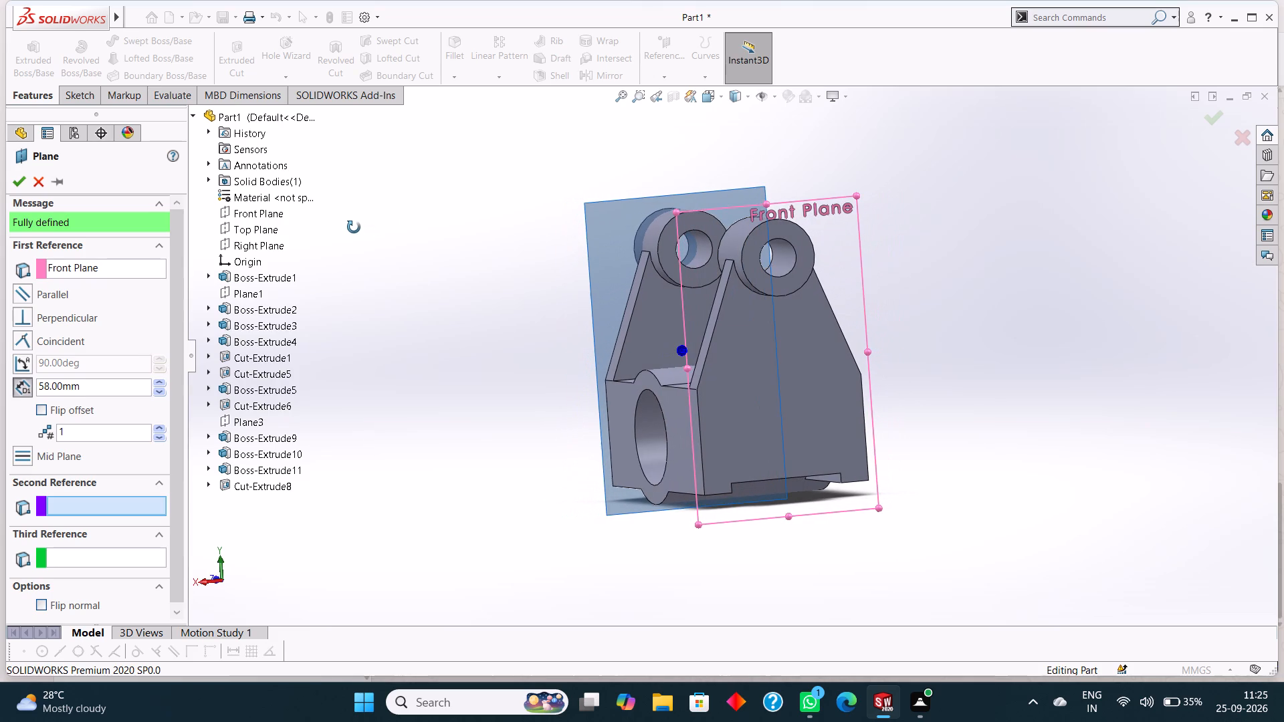
{"action": "middle_click_drag", "start_coordinate": [354, 227], "coordinate": [460, 228]}
{"action": "scroll", "coordinate": [855, 336], "scroll_direction": "down", "scroll_amount": 2}
{"action": "scroll", "coordinate": [876, 337], "scroll_direction": "up", "scroll_amount": 1}
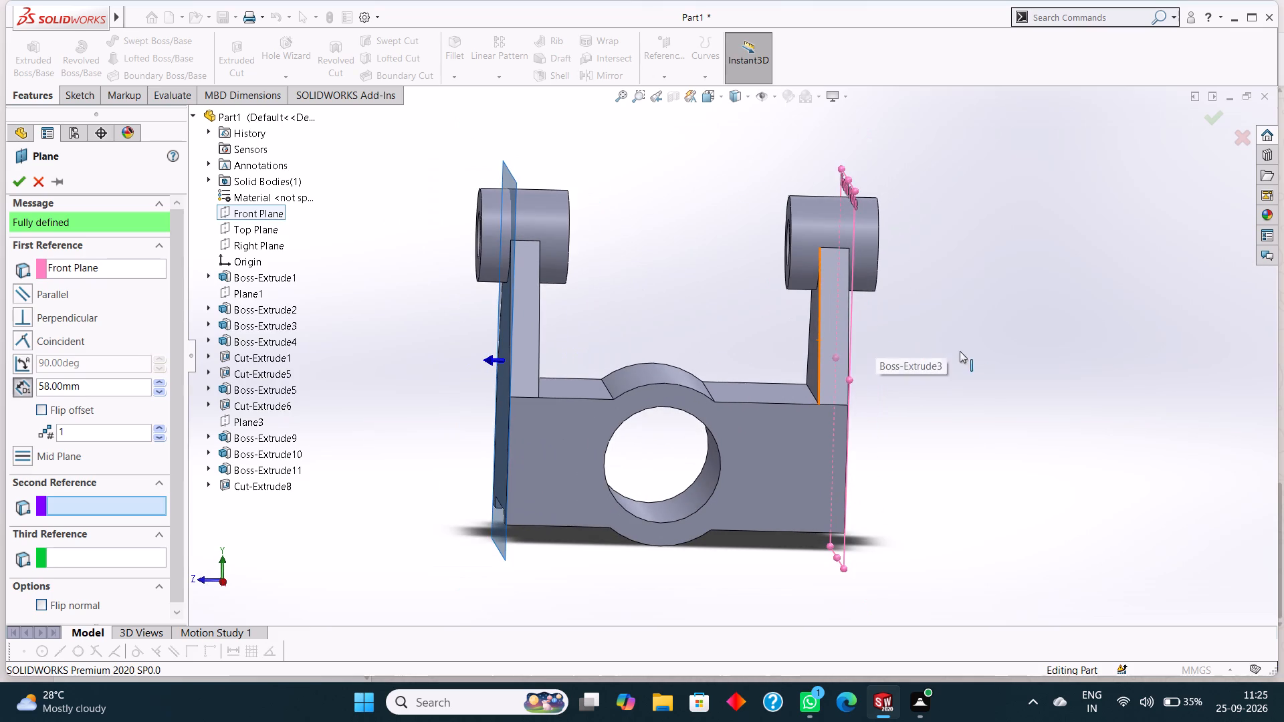
{"action": "middle_click_drag", "start_coordinate": [975, 358], "coordinate": [976, 287]}
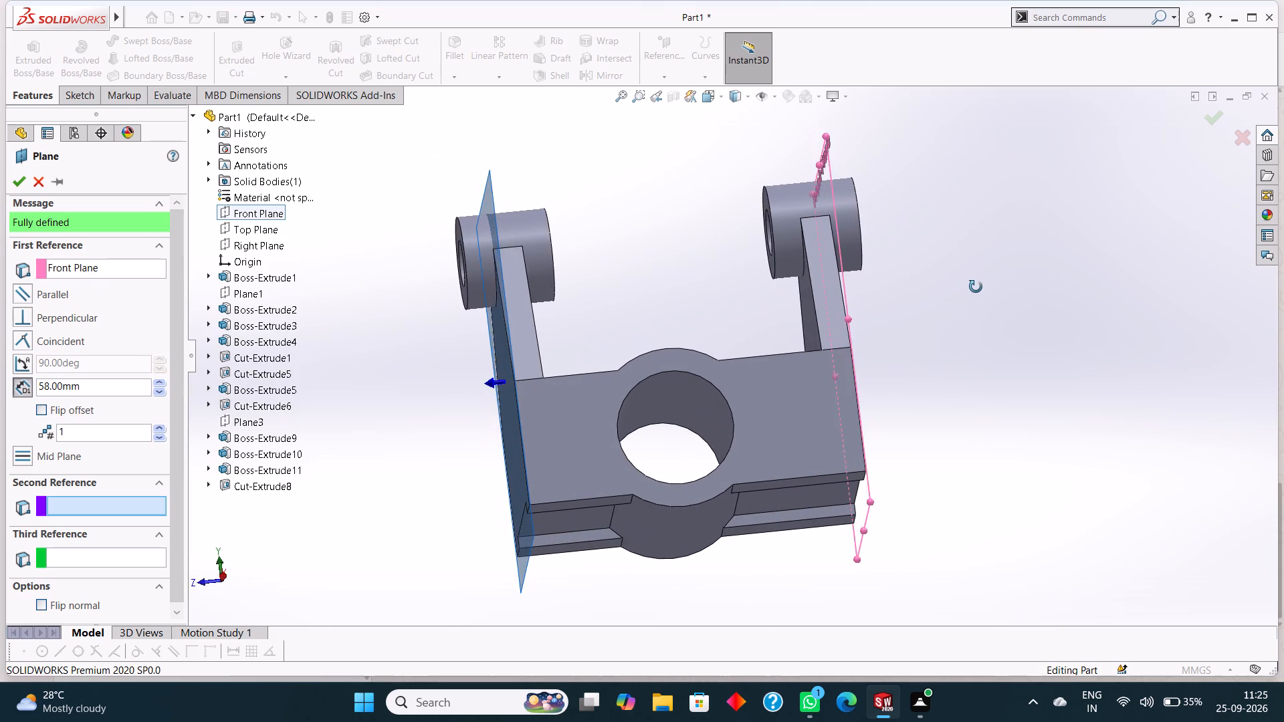
{"action": "middle_click_drag", "start_coordinate": [976, 287], "coordinate": [965, 293]}
{"action": "left_click", "coordinate": [19, 185]}
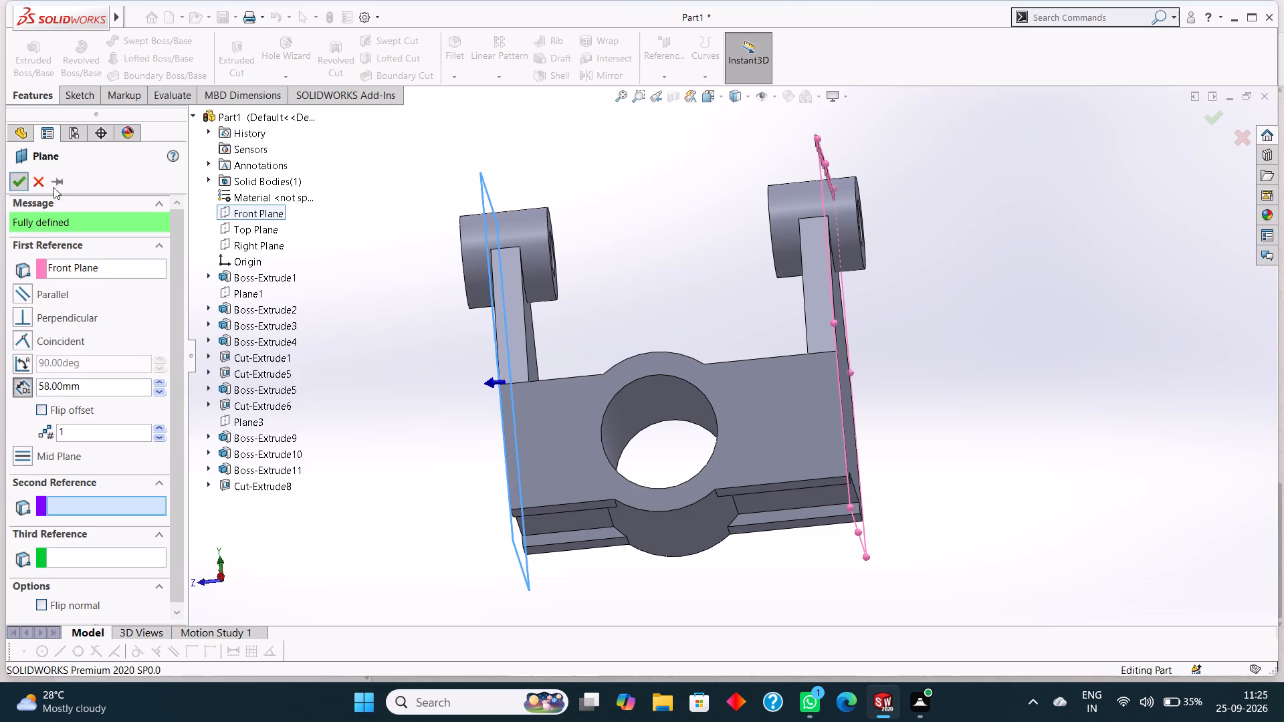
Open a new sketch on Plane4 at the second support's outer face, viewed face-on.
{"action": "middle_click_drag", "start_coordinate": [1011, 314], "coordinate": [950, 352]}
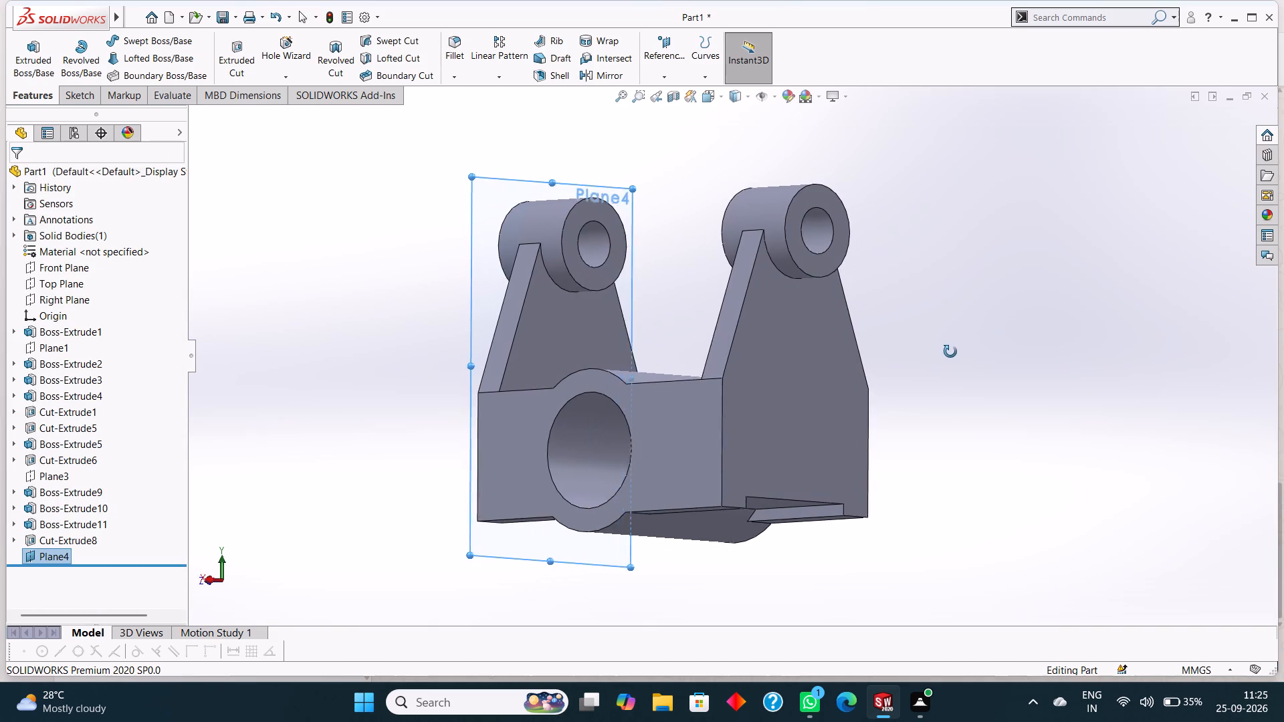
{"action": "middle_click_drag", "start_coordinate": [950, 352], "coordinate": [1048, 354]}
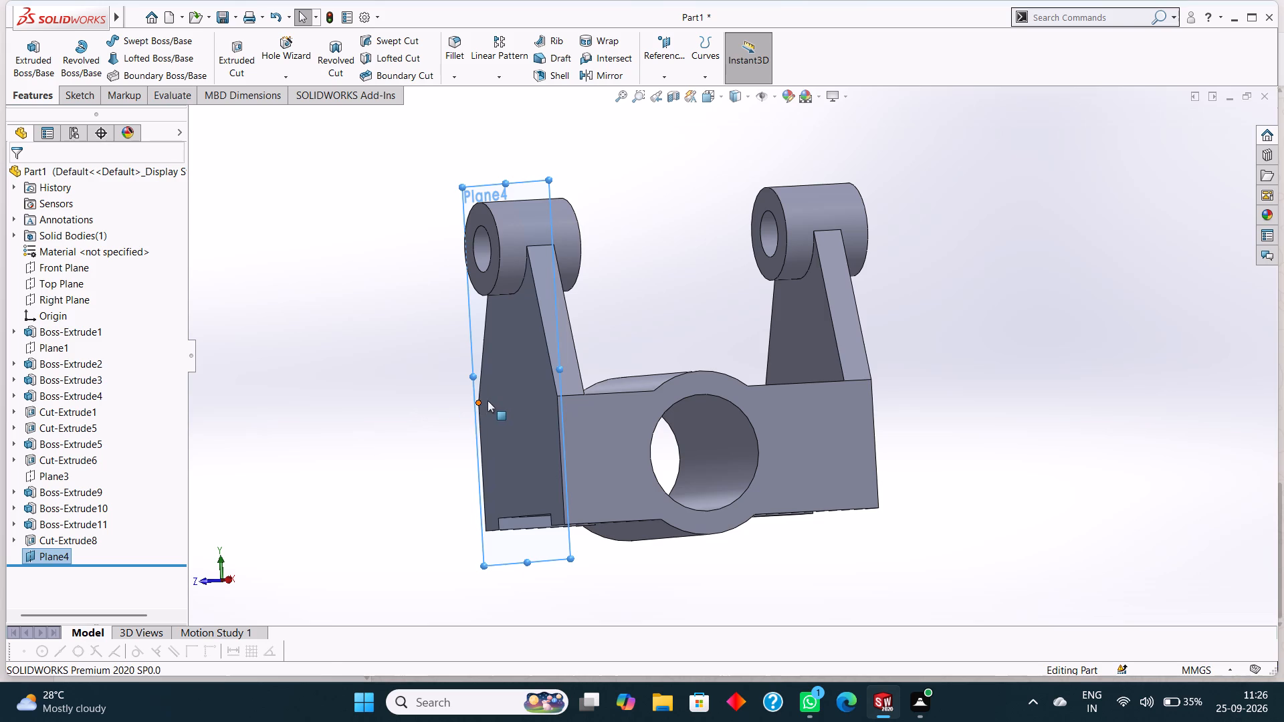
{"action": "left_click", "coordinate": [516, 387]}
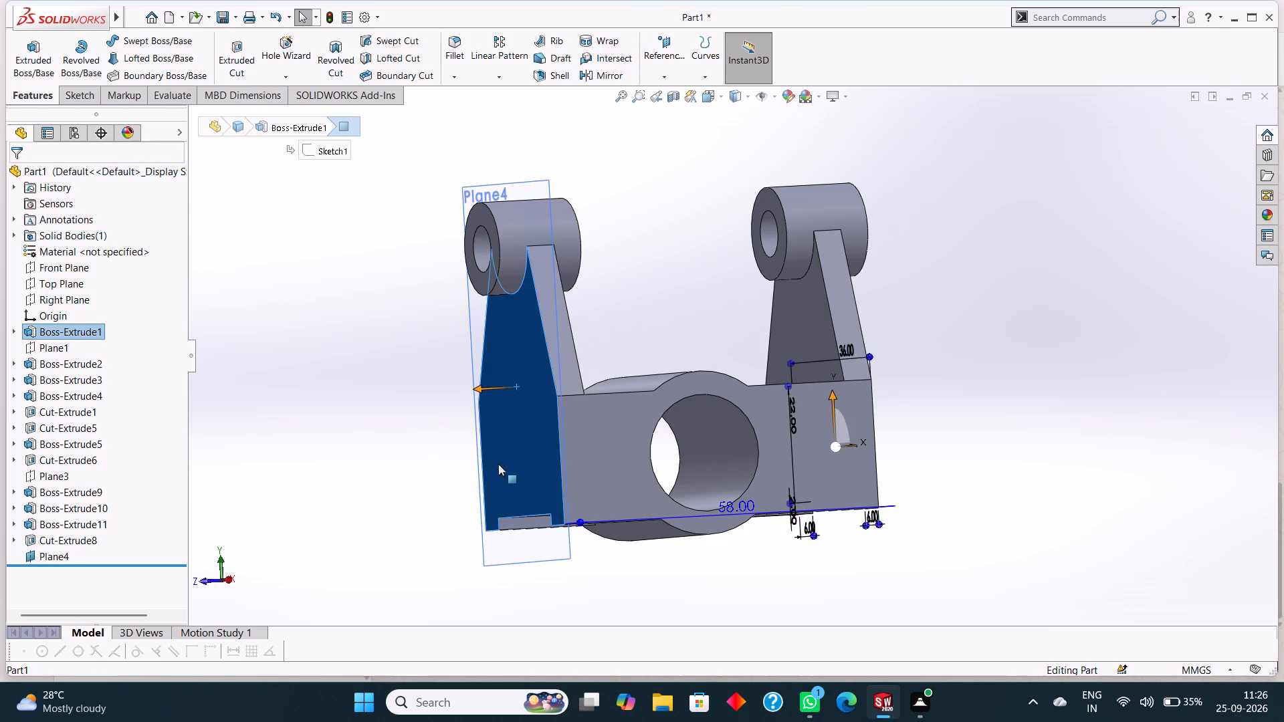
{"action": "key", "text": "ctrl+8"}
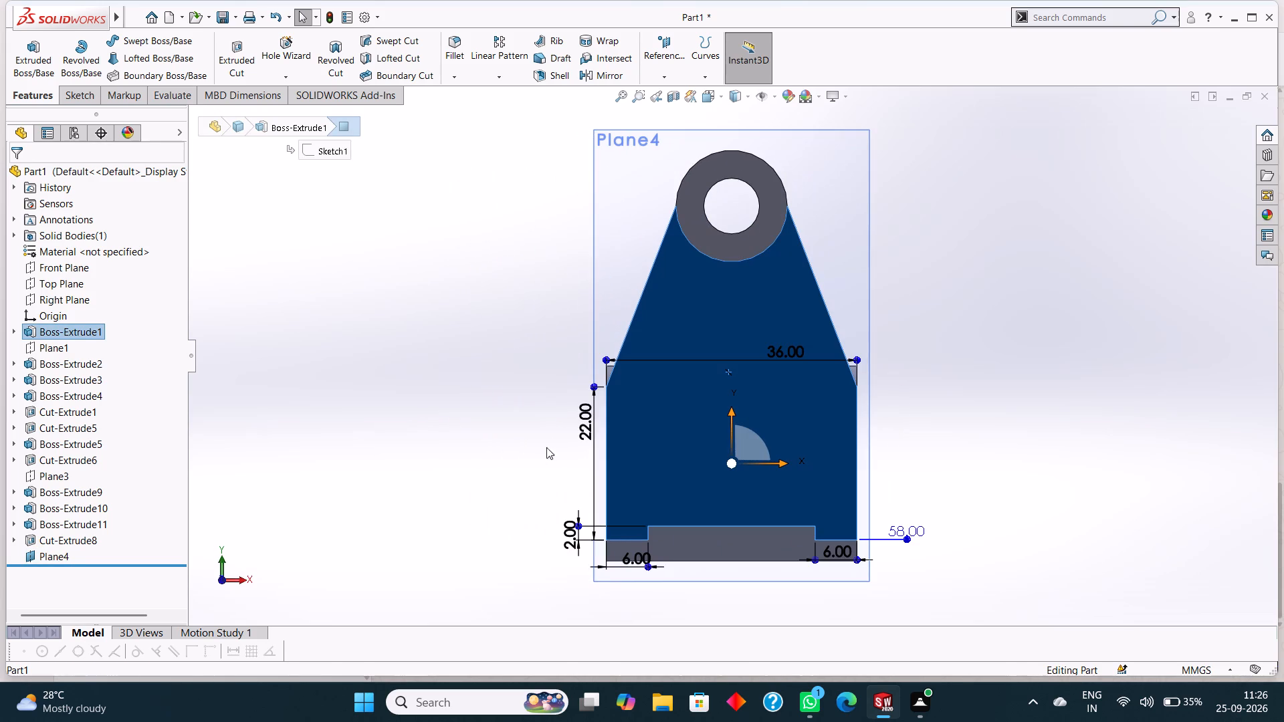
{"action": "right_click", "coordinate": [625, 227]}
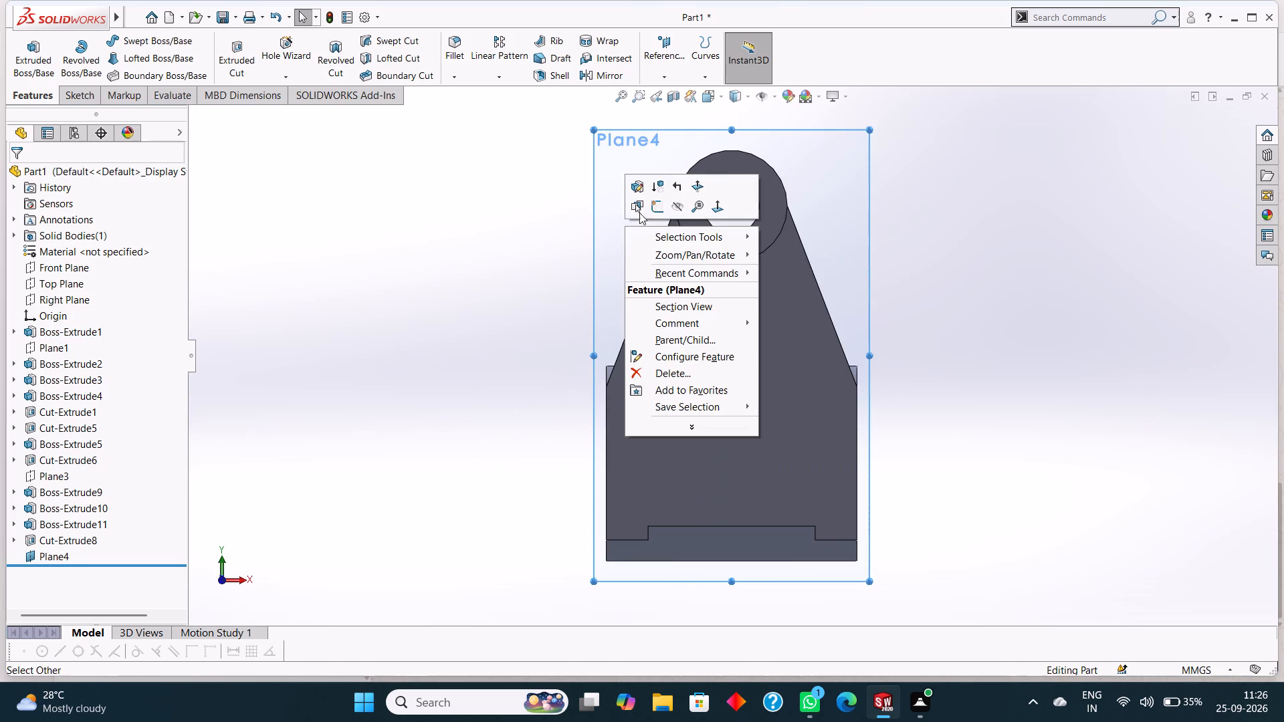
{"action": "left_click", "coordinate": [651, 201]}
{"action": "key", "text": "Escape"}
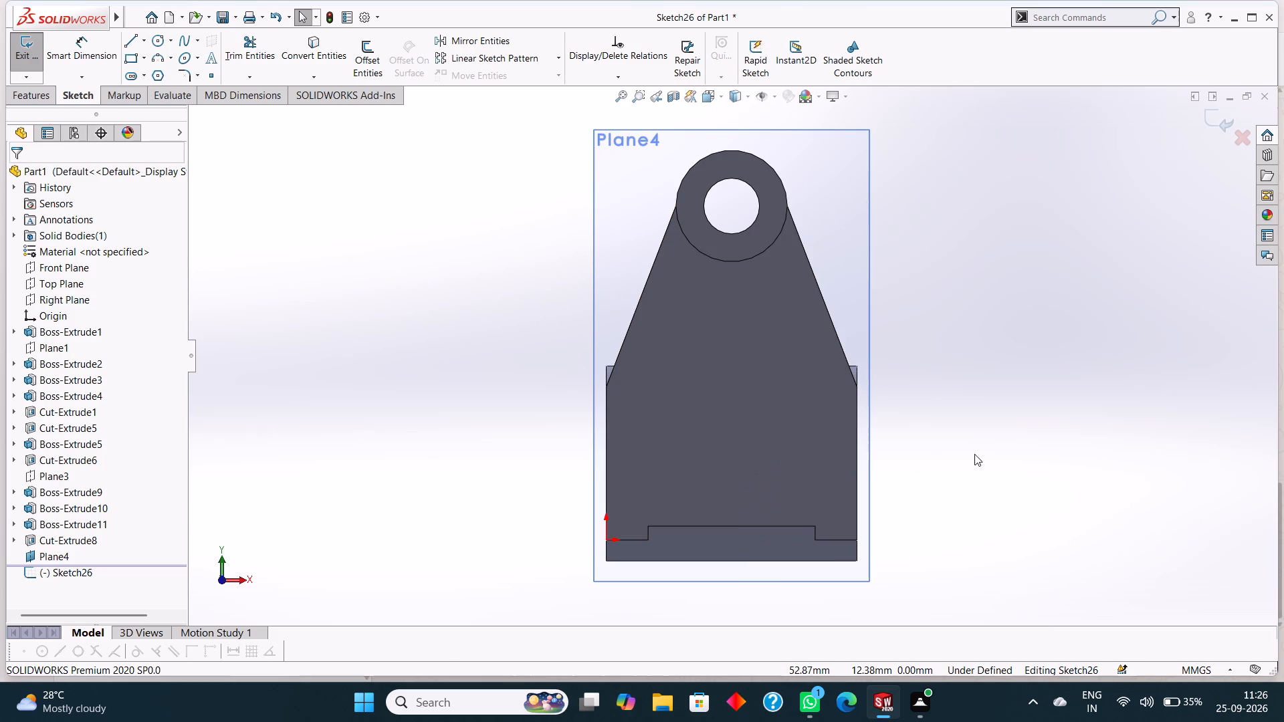
Examine both supports, their bored bosses and the block's central bore from several sides.
{"action": "middle_click_drag", "start_coordinate": [1016, 453], "coordinate": [946, 468]}
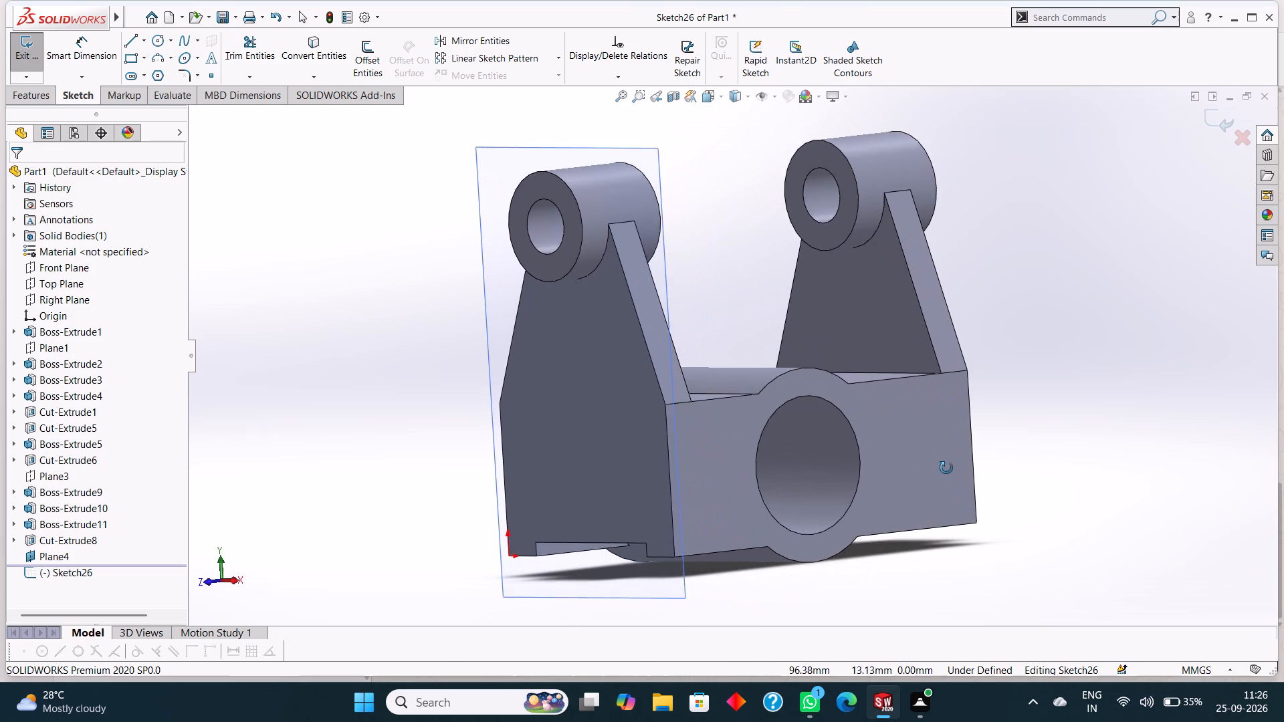
{"action": "middle_click_drag", "start_coordinate": [946, 468], "coordinate": [944, 463]}
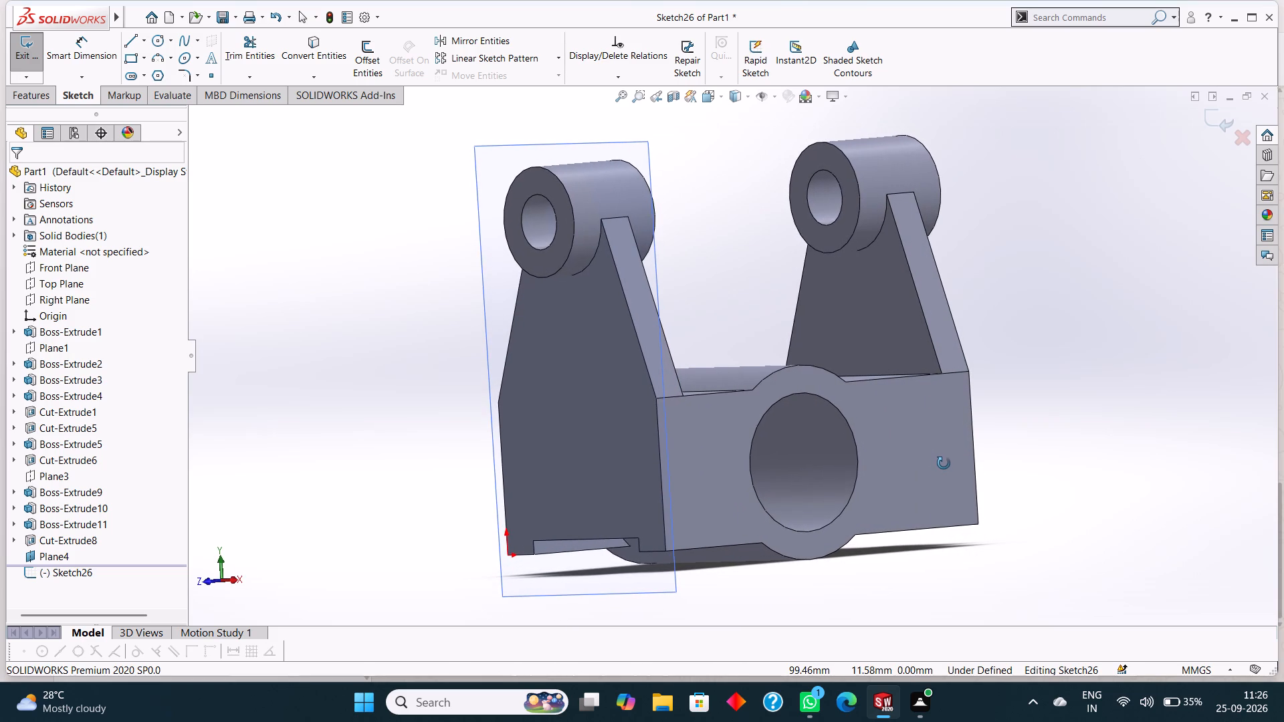
{"action": "middle_click_drag", "start_coordinate": [944, 463], "coordinate": [903, 455]}
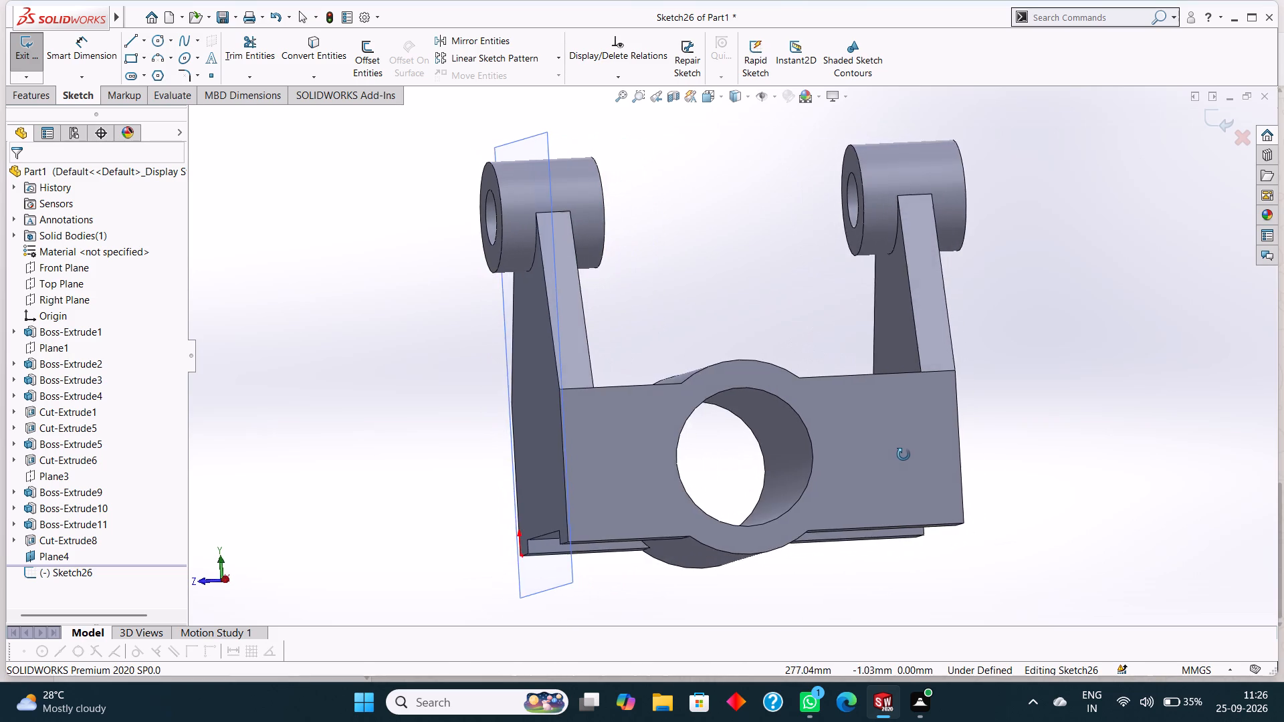
{"action": "middle_click_drag", "start_coordinate": [903, 455], "coordinate": [899, 453]}
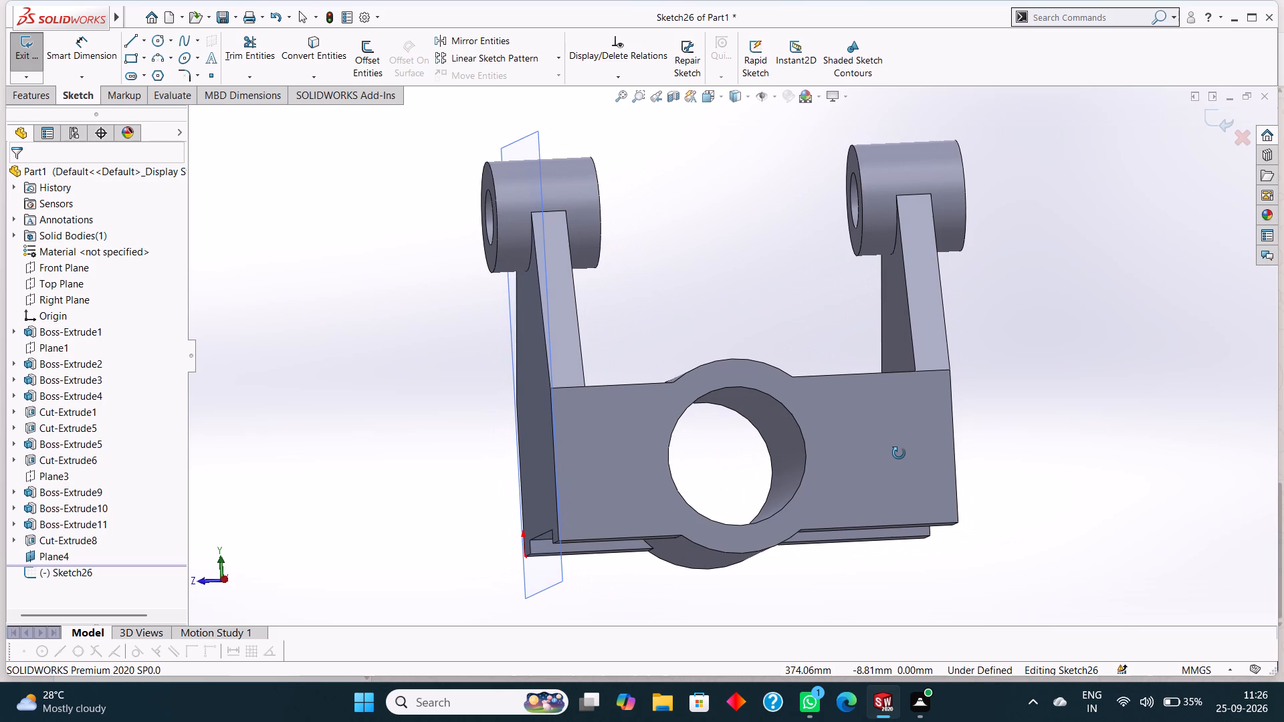
{"action": "middle_click_drag", "start_coordinate": [899, 453], "coordinate": [894, 460]}
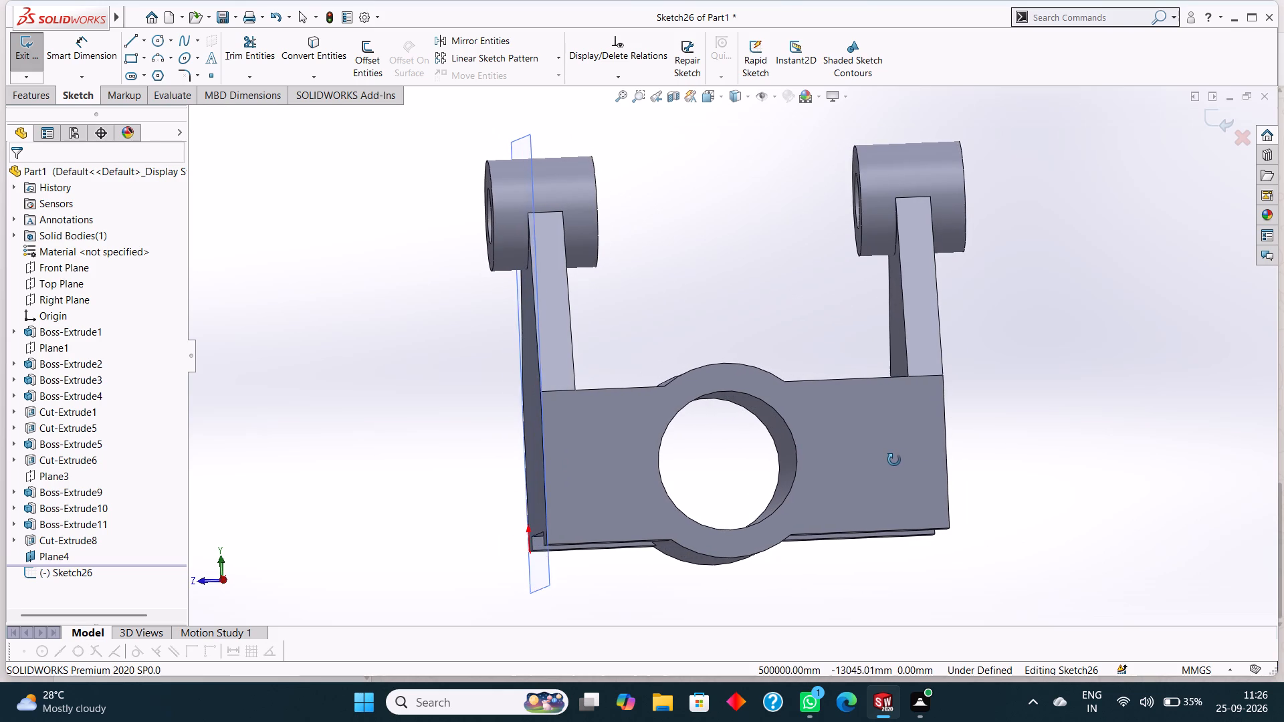
{"action": "middle_click_drag", "start_coordinate": [894, 460], "coordinate": [921, 500]}
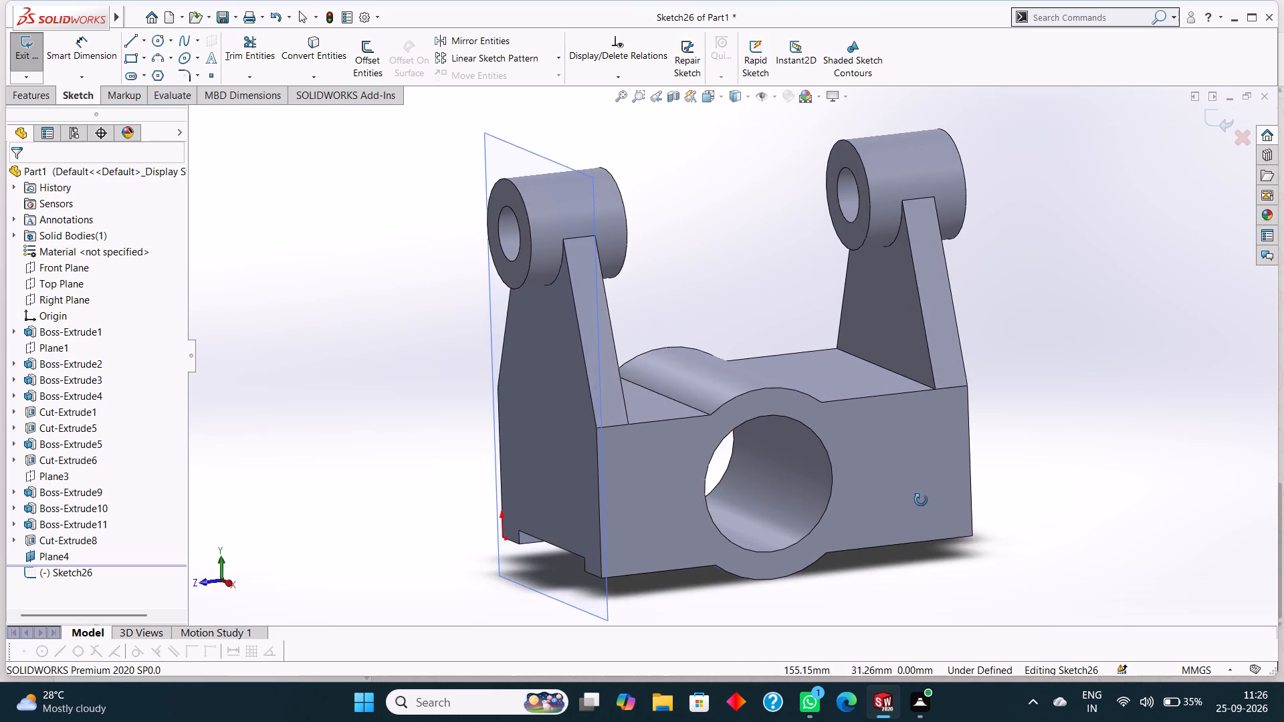
{"action": "middle_click_drag", "start_coordinate": [921, 500], "coordinate": [802, 480]}
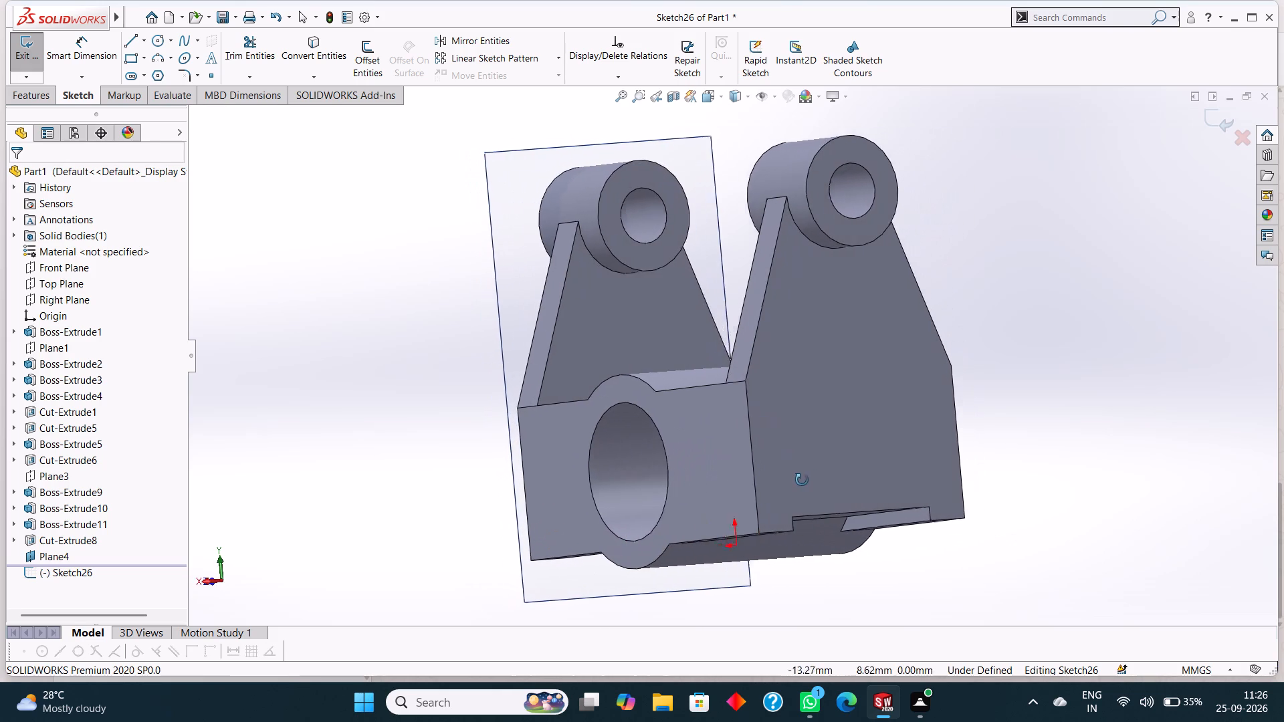
{"action": "middle_click_drag", "start_coordinate": [802, 480], "coordinate": [886, 469]}
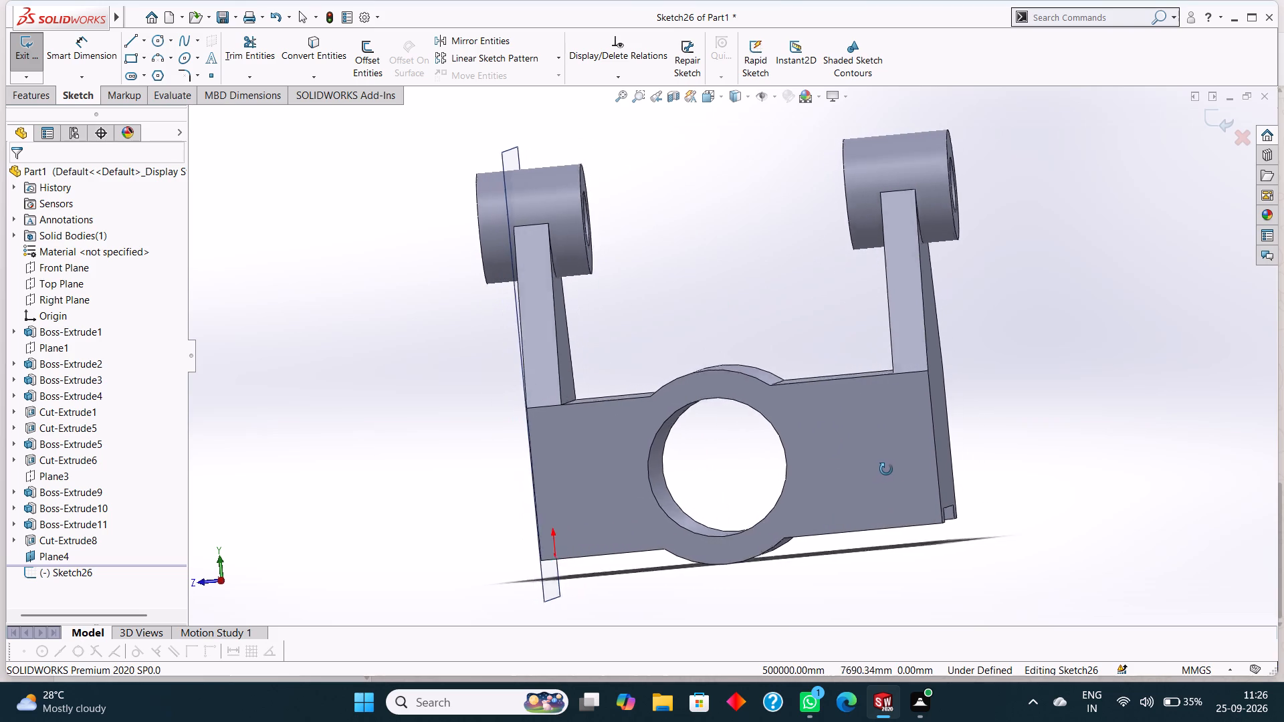
{"action": "middle_click_drag", "start_coordinate": [886, 469], "coordinate": [898, 469]}
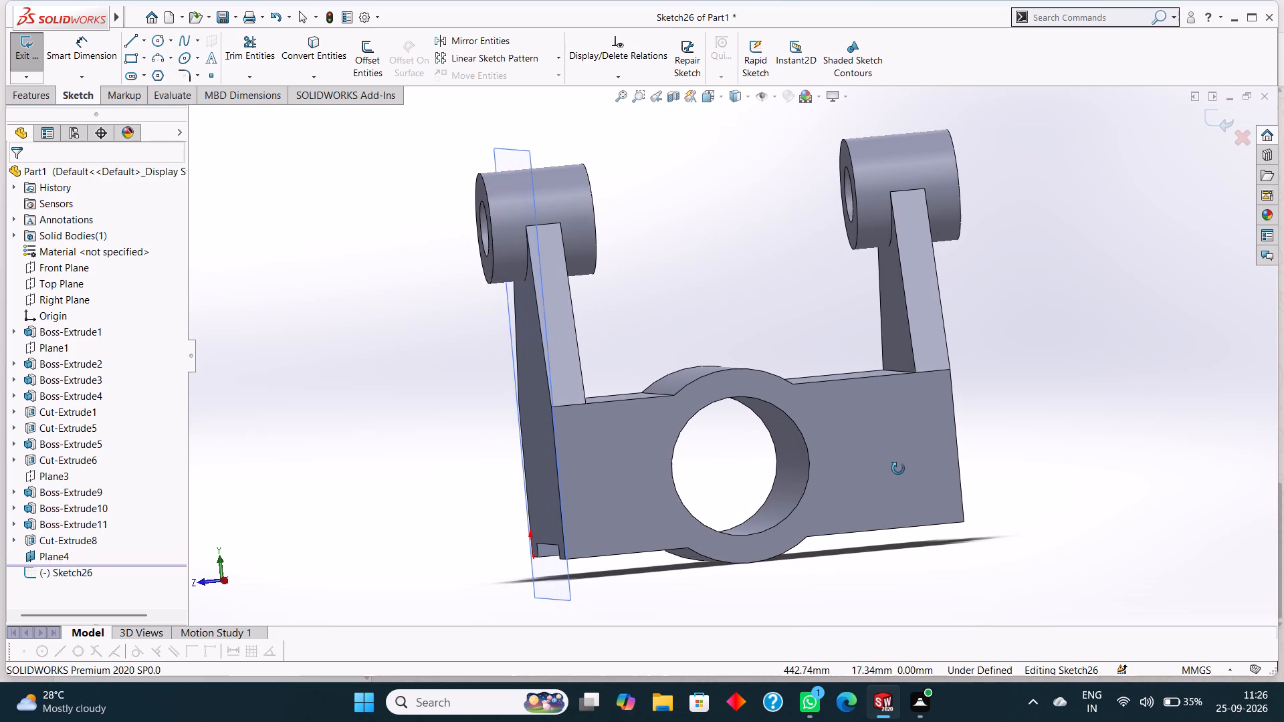
{"action": "middle_click_drag", "start_coordinate": [898, 469], "coordinate": [875, 475]}
{"action": "key", "text": "Escape"}
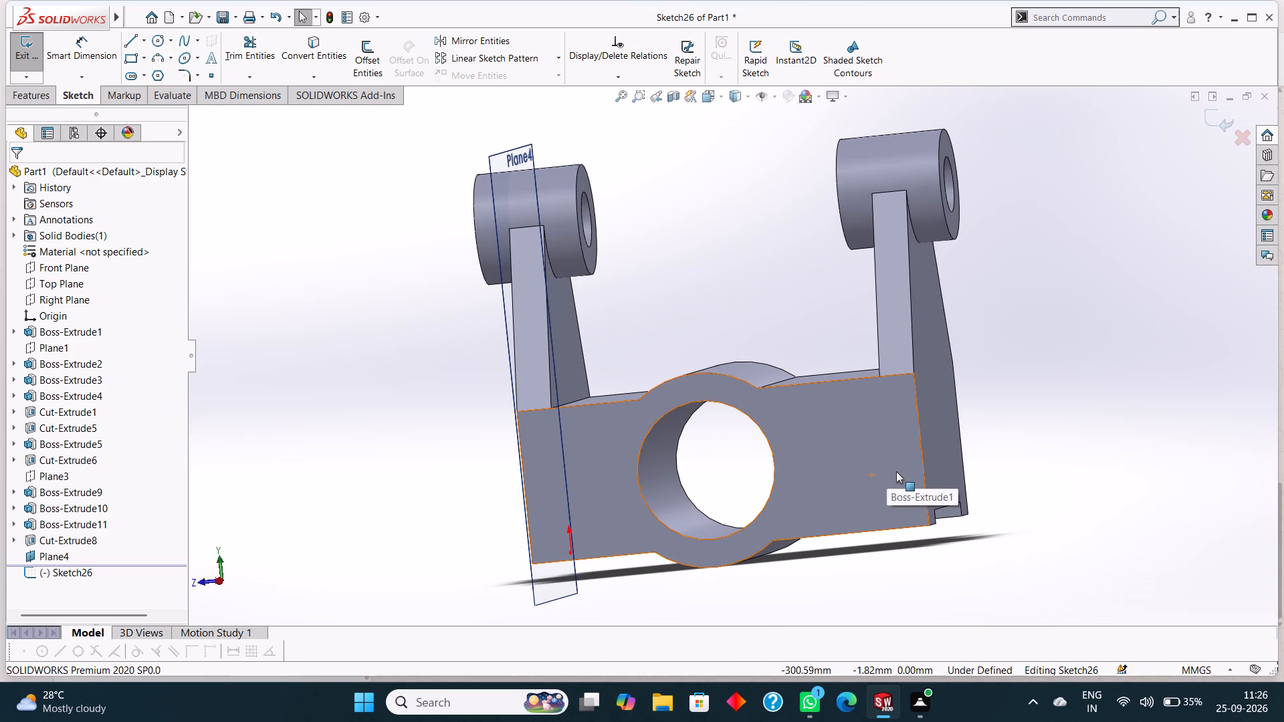
{"action": "key", "text": "Escape"}
Undo the recent modelling from the Plane4 sketch back to before the second support's tapered web was extruded.
{"action": "key", "text": "ctrl+z"}
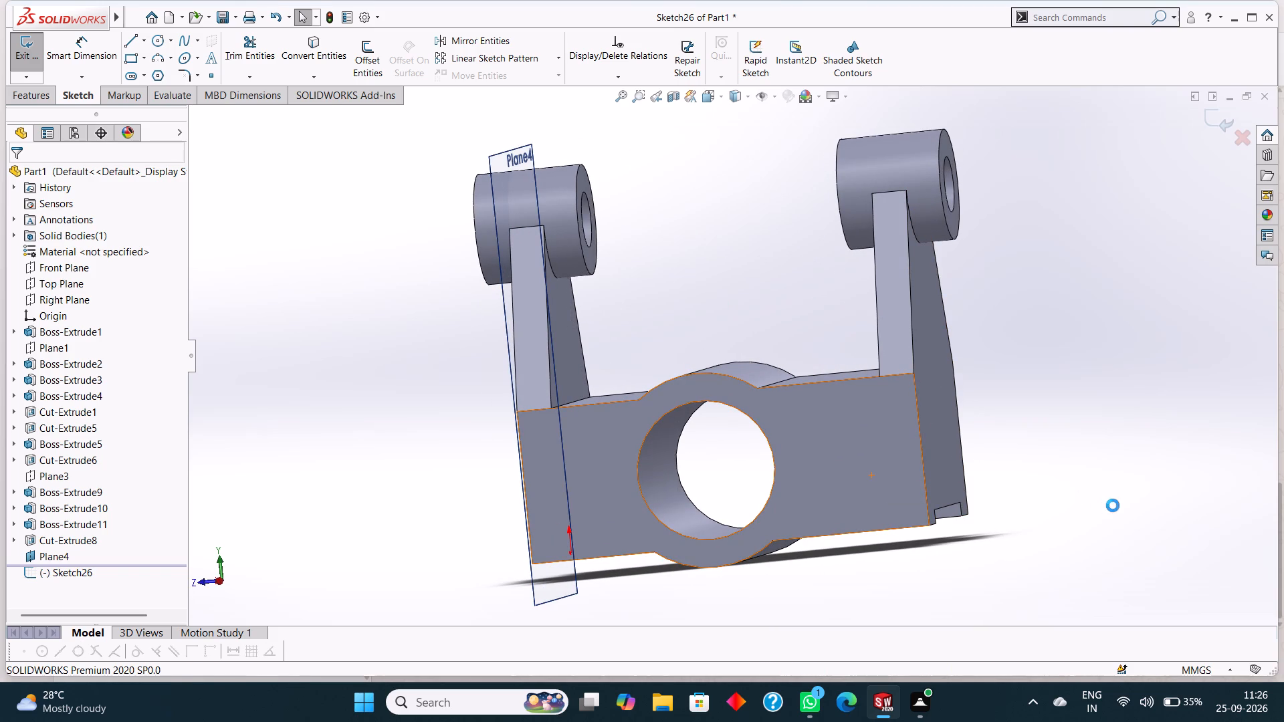
{"action": "key", "text": "ctrl+z"}
{"action": "key", "text": "ctrl+z"}
{"action": "key", "text": "ctrl+z"}
{"action": "key", "text": "ctrl+z"}
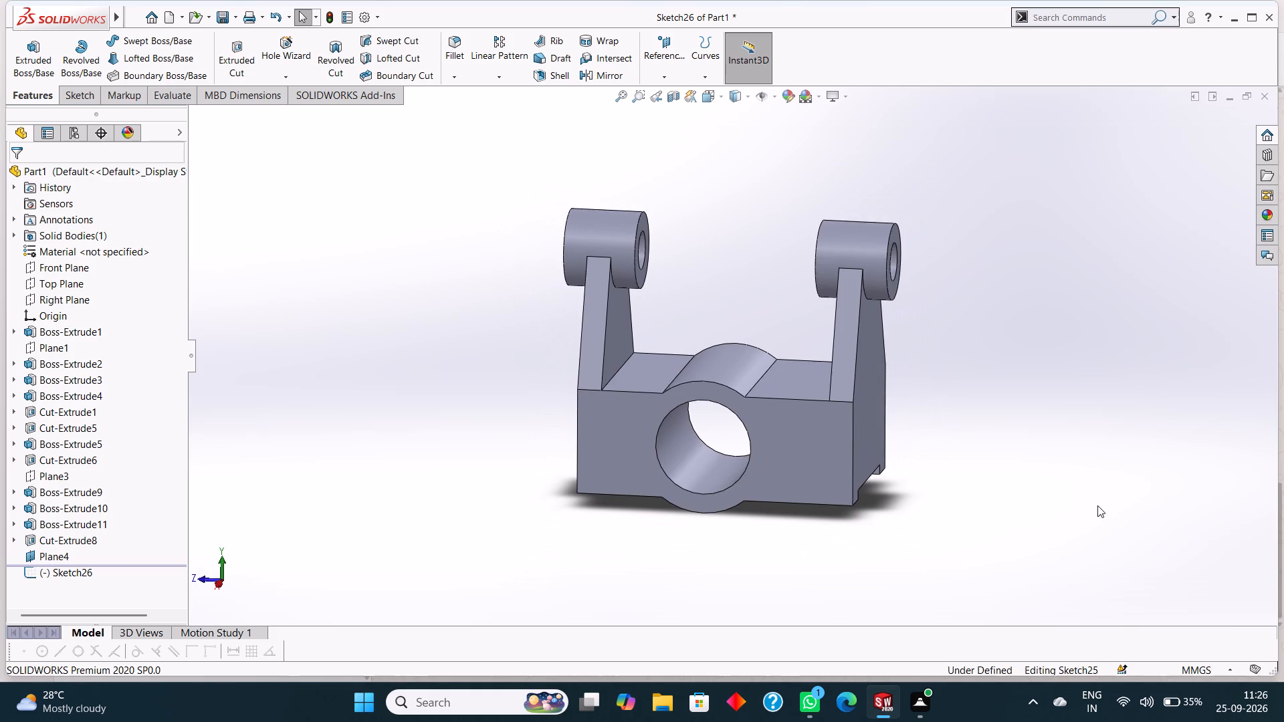
{"action": "key", "text": "ctrl+z"}
{"action": "key", "text": "ctrl+z"}
{"action": "key", "text": "ctrl+z"}
{"action": "key", "text": "ctrl+z"}
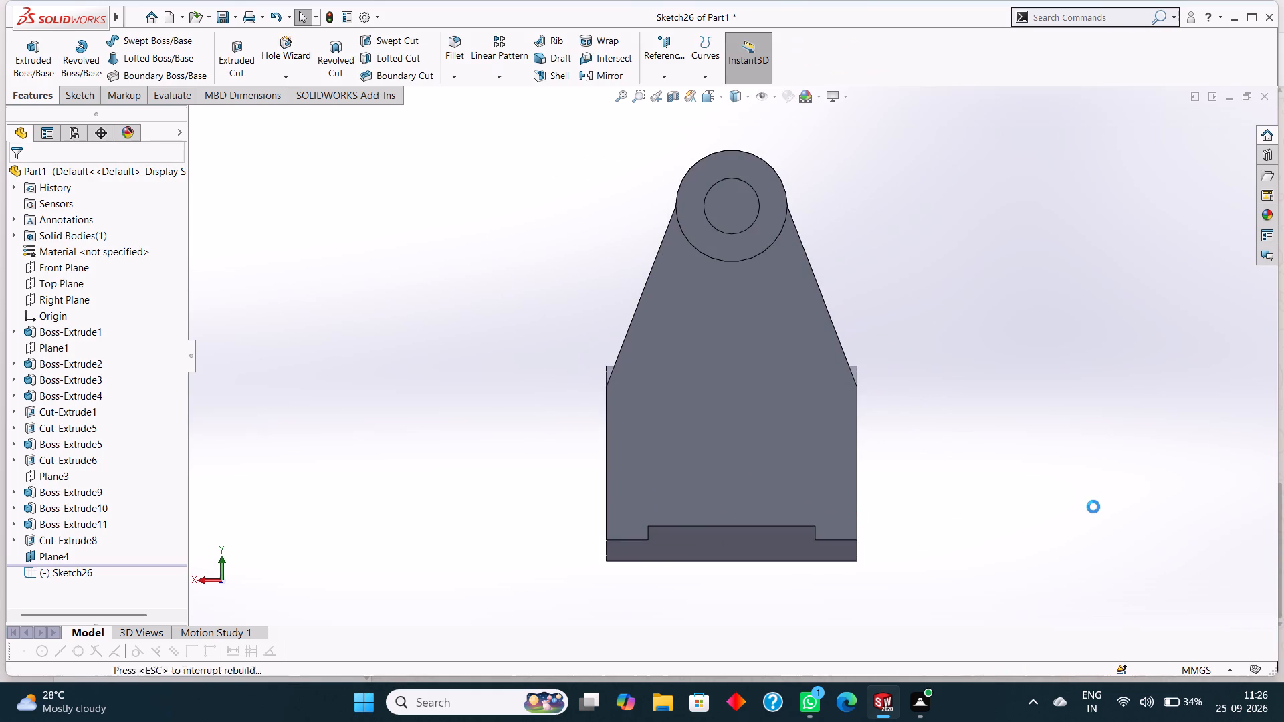
{"action": "key", "text": "ctrl+z"}
{"action": "key", "text": "ctrl+z"}
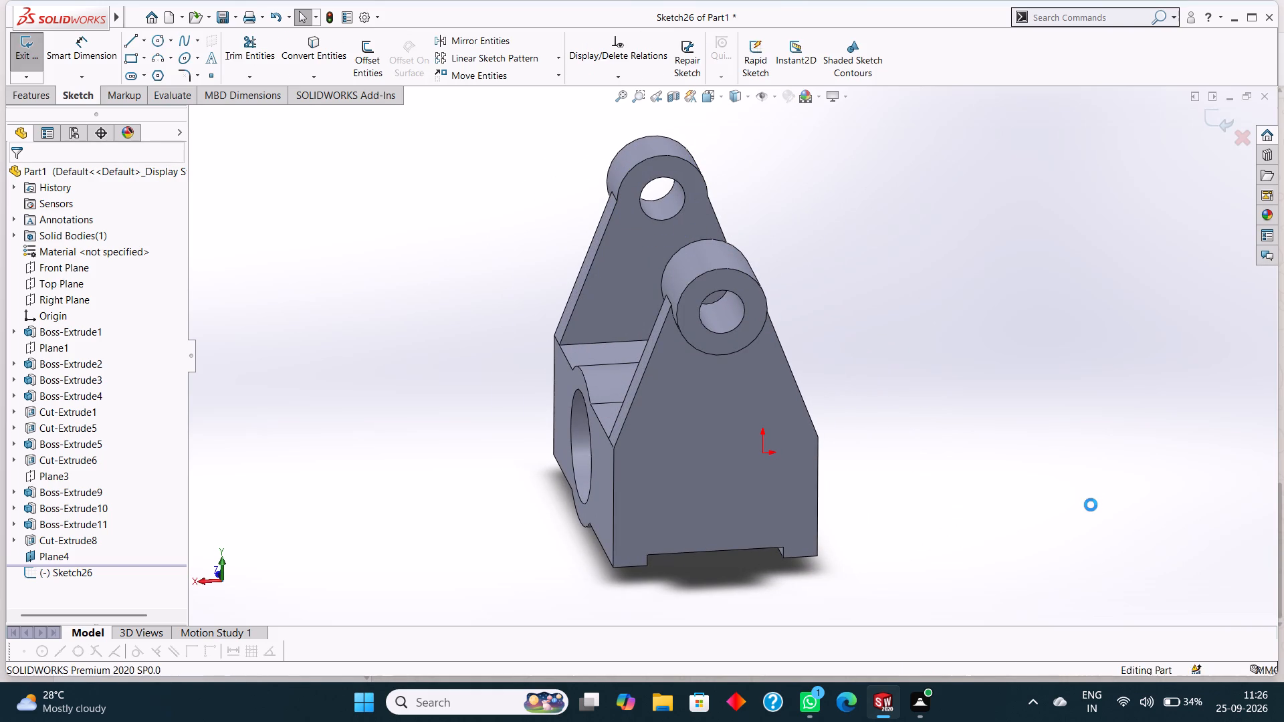
{"action": "key", "text": "ctrl+z"}
{"action": "key", "text": "ctrl+z"}
{"action": "key", "text": "ctrl+z"}
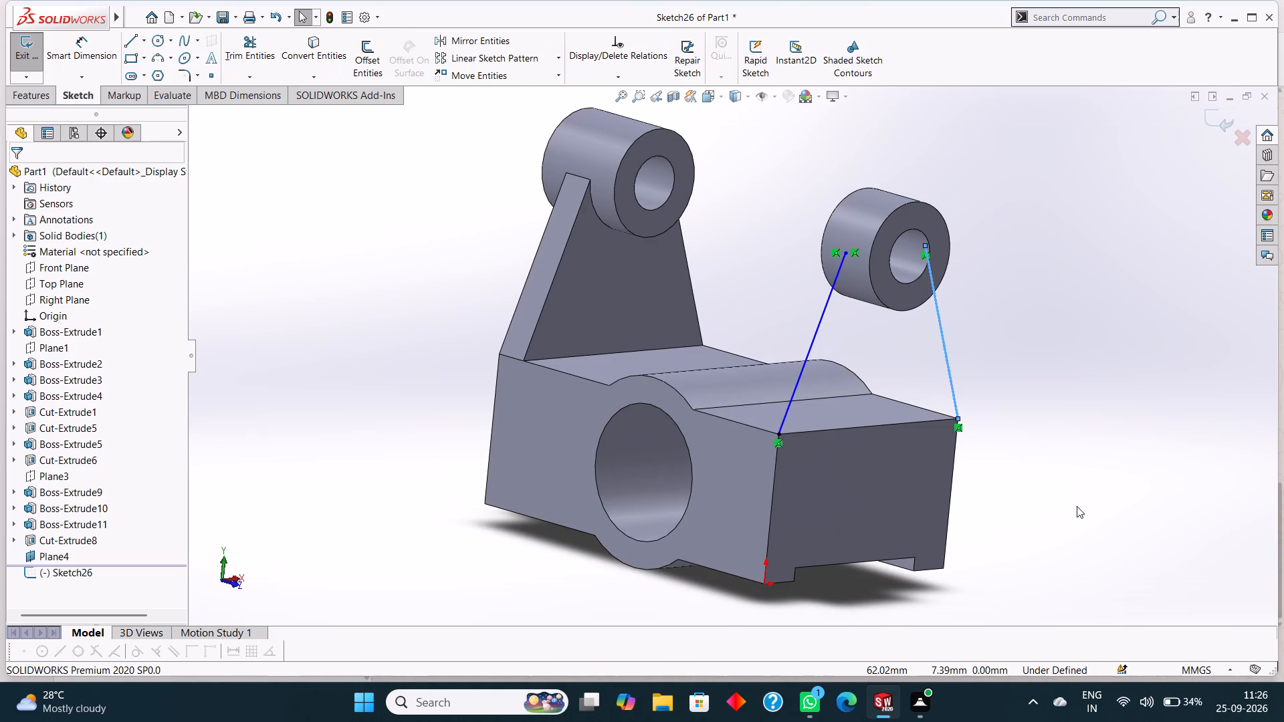
{"action": "key", "text": "ctrl+z"}
{"action": "key", "text": "ctrl+z"}
{"action": "key", "text": "ctrl+z"}
{"action": "key", "text": "ctrl+z"}
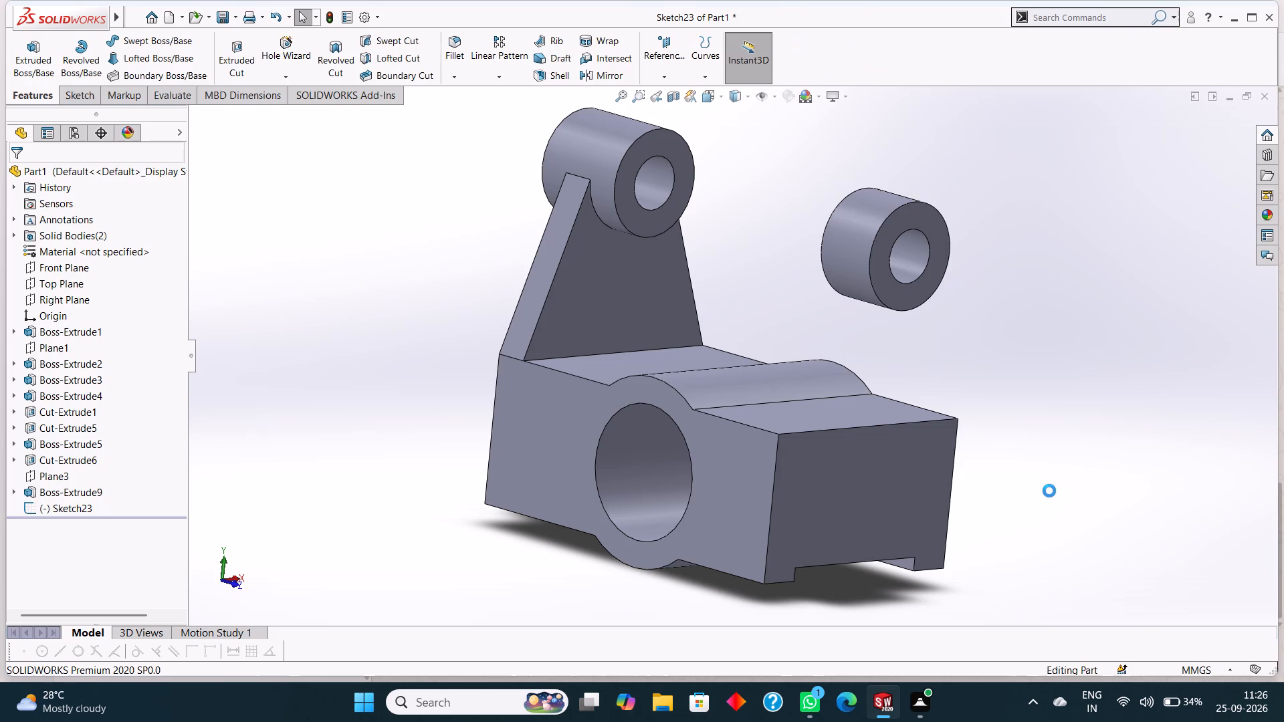
Undo the second support's detached cylindrical boss, back to the block with only the first support.
{"action": "key", "text": "ctrl+z"}
{"action": "key", "text": "ctrl+z"}
{"action": "key", "text": "ctrl+z"}
{"action": "key", "text": "ctrl+z"}
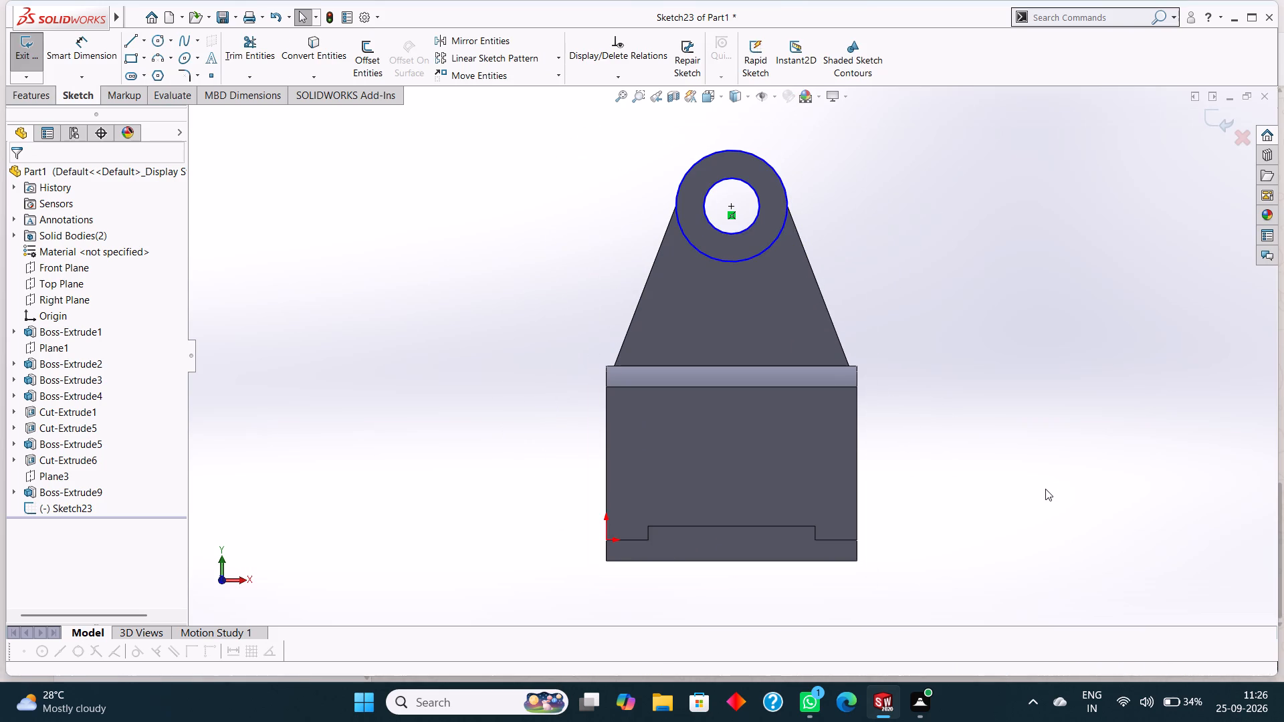
{"action": "key", "text": "ctrl+z"}
{"action": "key", "text": "ctrl+z"}
{"action": "key", "text": "ctrl+z"}
{"action": "key", "text": "ctrl+z"}
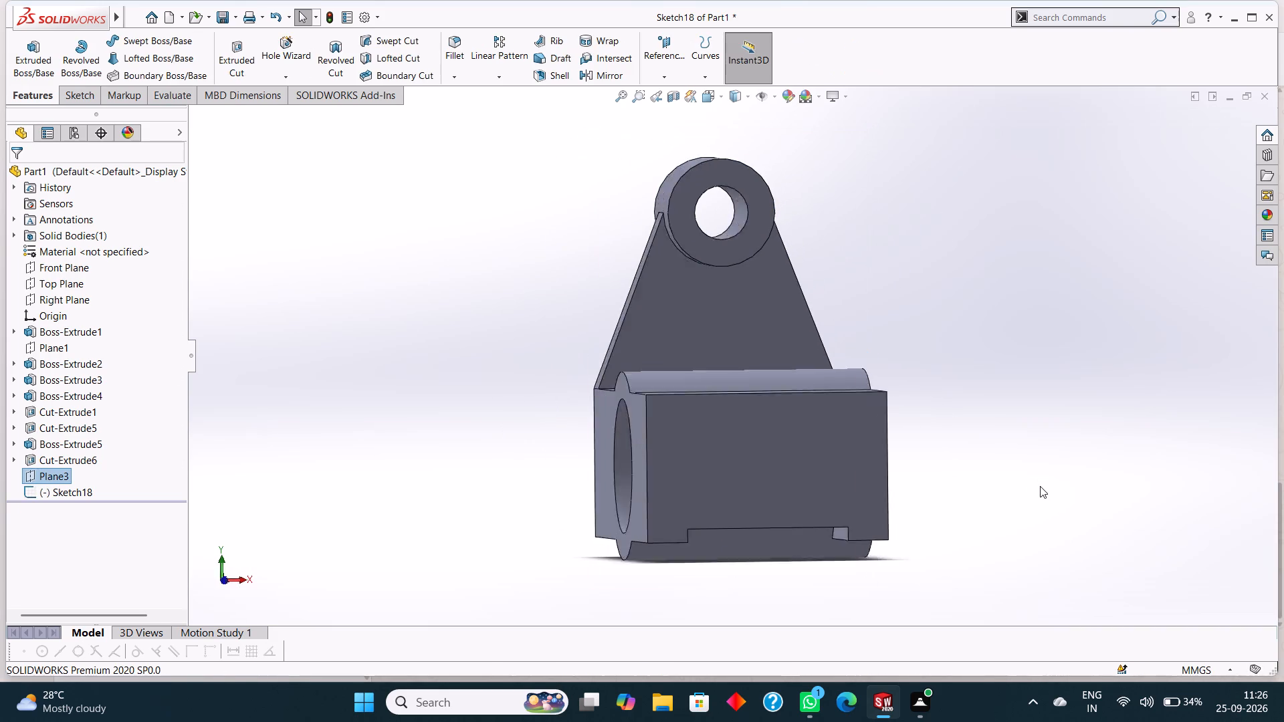
Undo the modelling on the block back to before its 28 mm central cylindrical boss was extruded.
{"action": "key", "text": "ctrl+z"}
{"action": "key", "text": "ctrl+z"}
{"action": "key", "text": "ctrl+z"}
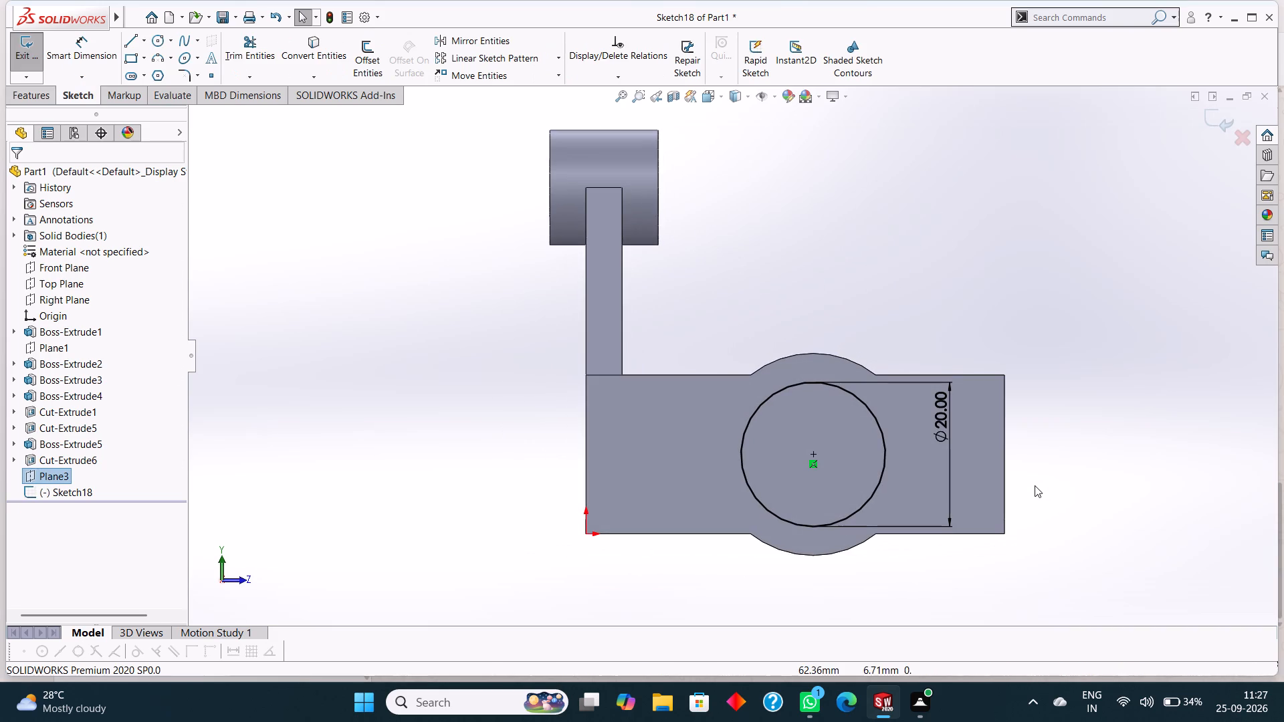
{"action": "key", "text": "ctrl+z"}
{"action": "key", "text": "ctrl+z"}
{"action": "key", "text": "ctrl+z"}
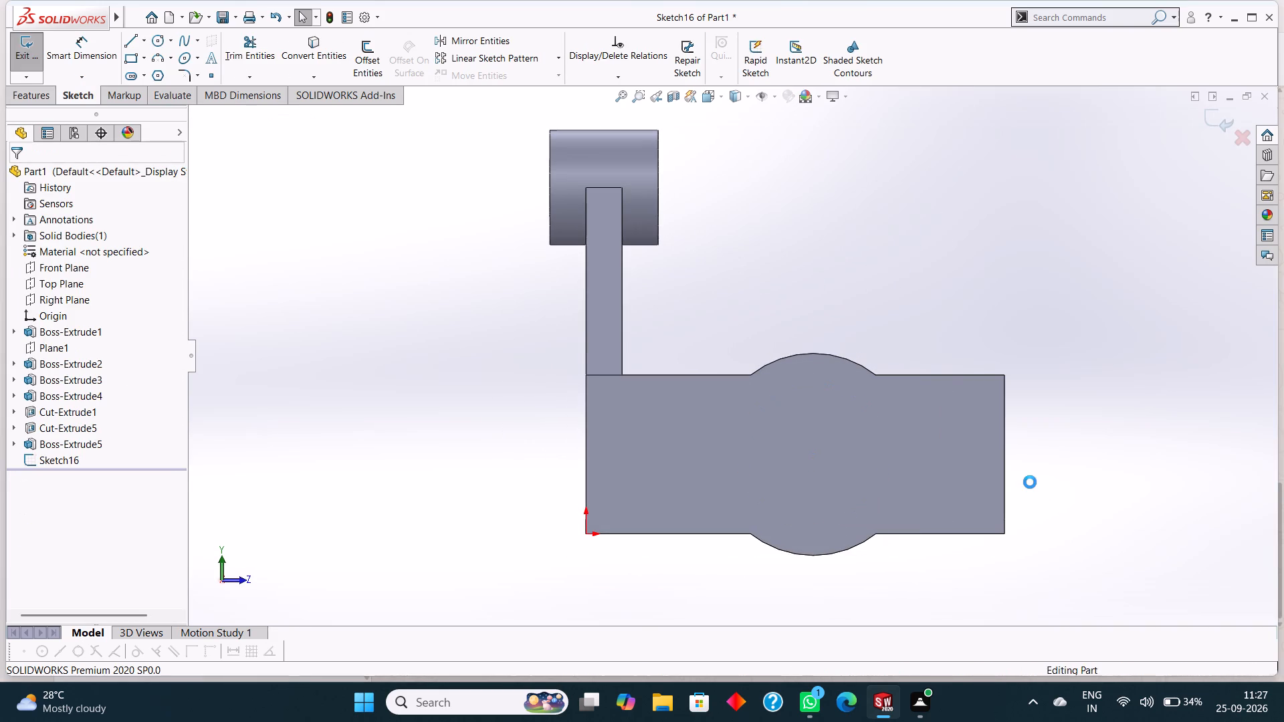
{"action": "key", "text": "ctrl+z"}
{"action": "key", "text": "ctrl+z"}
{"action": "key", "text": "ctrl+z"}
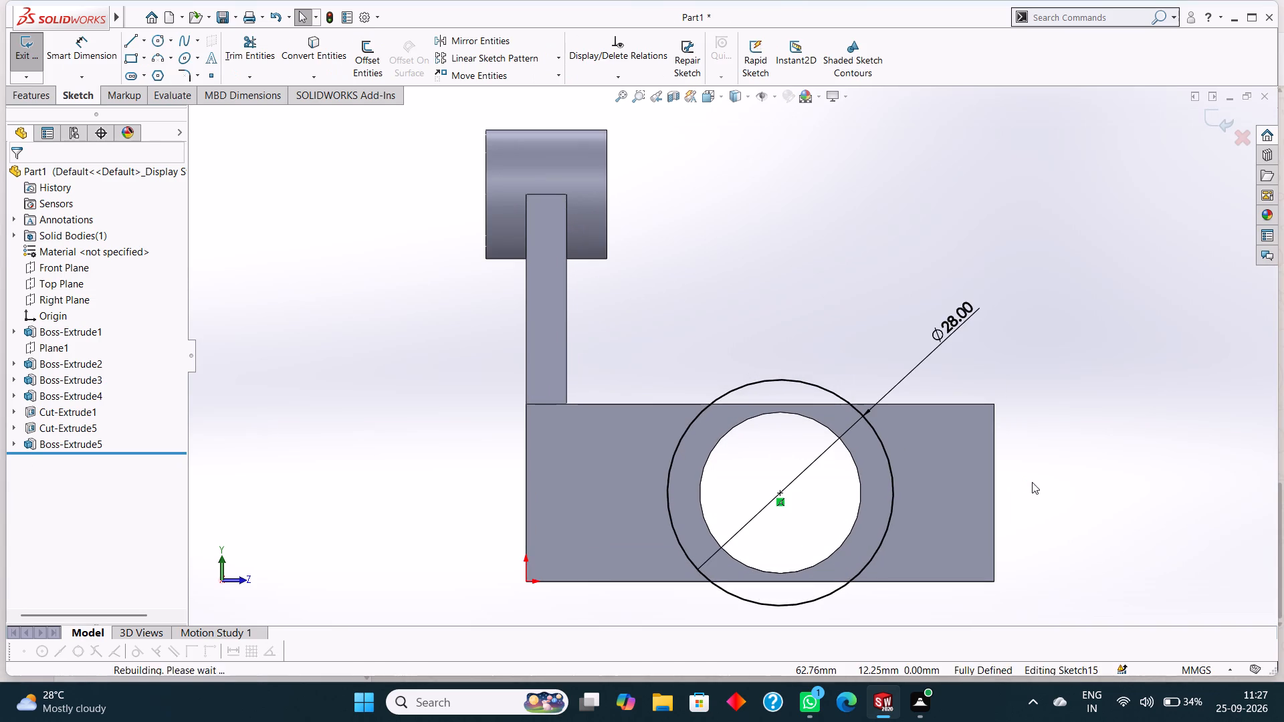
{"action": "key", "text": "ctrl+z"}
{"action": "key", "text": "ctrl+z"}
{"action": "key", "text": "ctrl+z"}
{"action": "key", "text": "ctrl+z"}
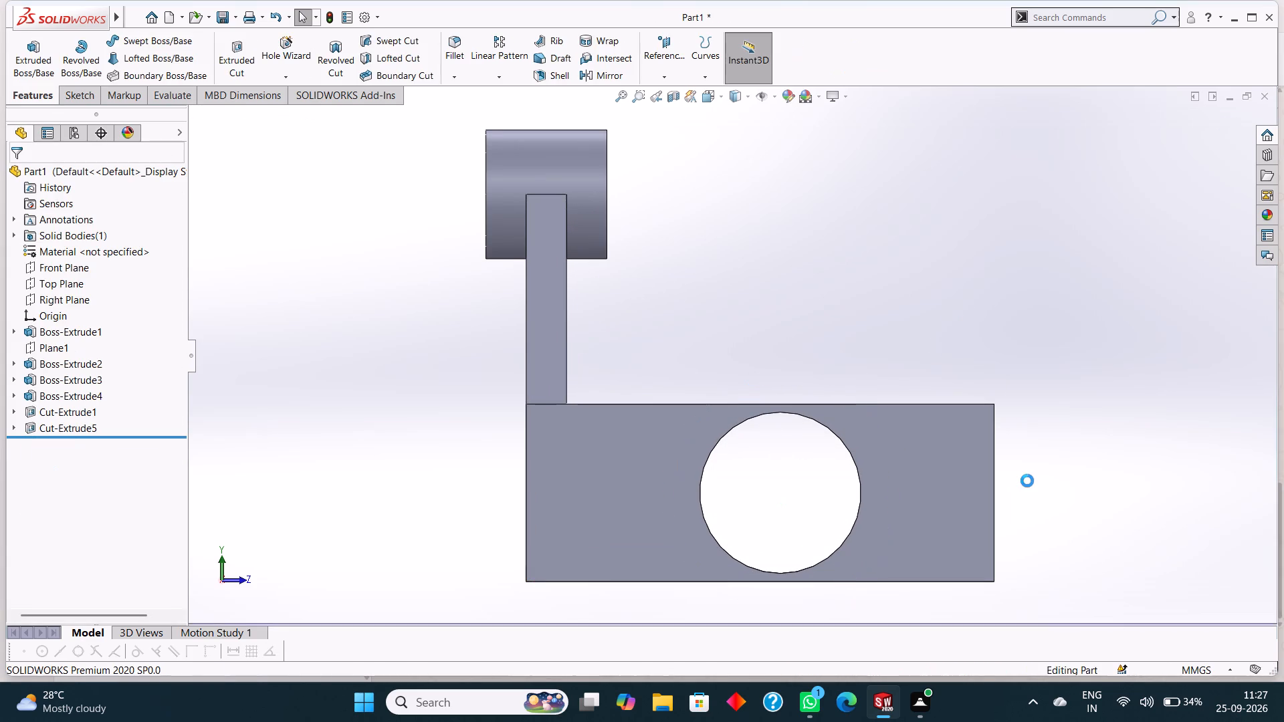
Undo the block's large central through-cut and its sketch, going back to the earlier counterbored hole feature.
{"action": "key", "text": "ctrl+z"}
{"action": "key", "text": "ctrl+z"}
{"action": "key", "text": "ctrl+z"}
{"action": "key", "text": "ctrl+z"}
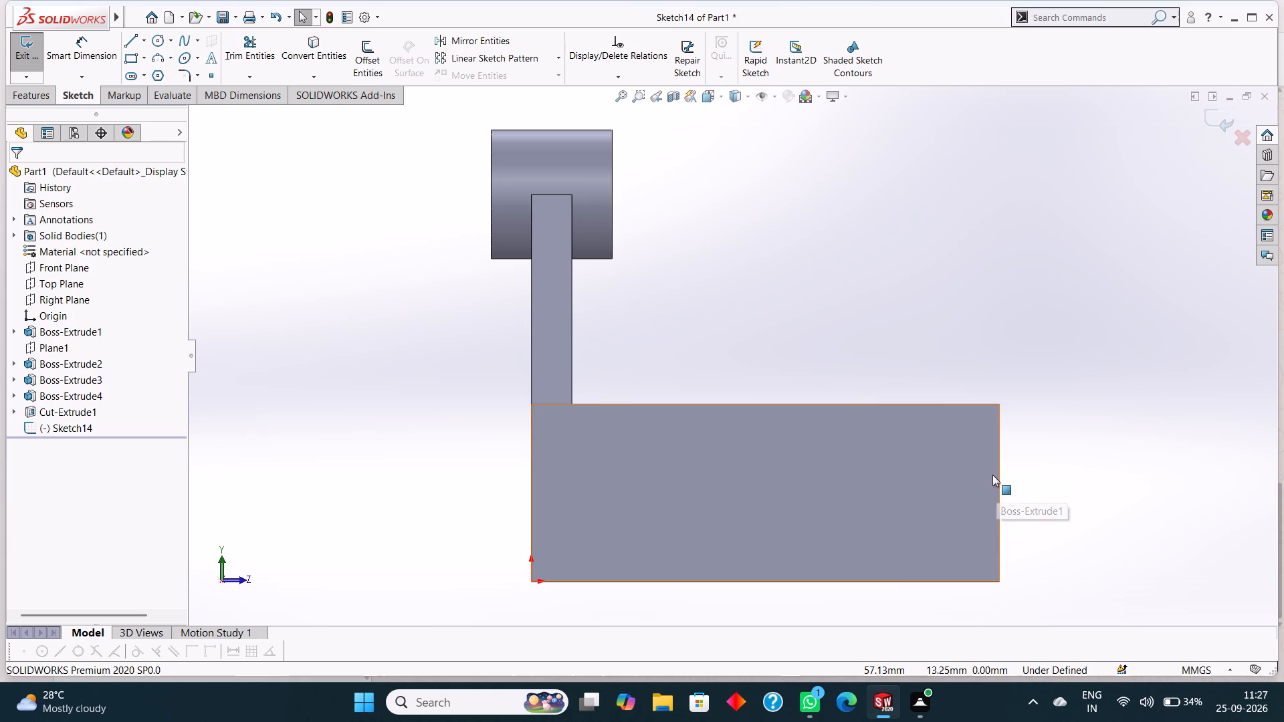
{"action": "key", "text": "ctrl+z"}
{"action": "key", "text": "ctrl+z"}
{"action": "key", "text": "ctrl+z"}
{"action": "key", "text": "ctrl+z"}
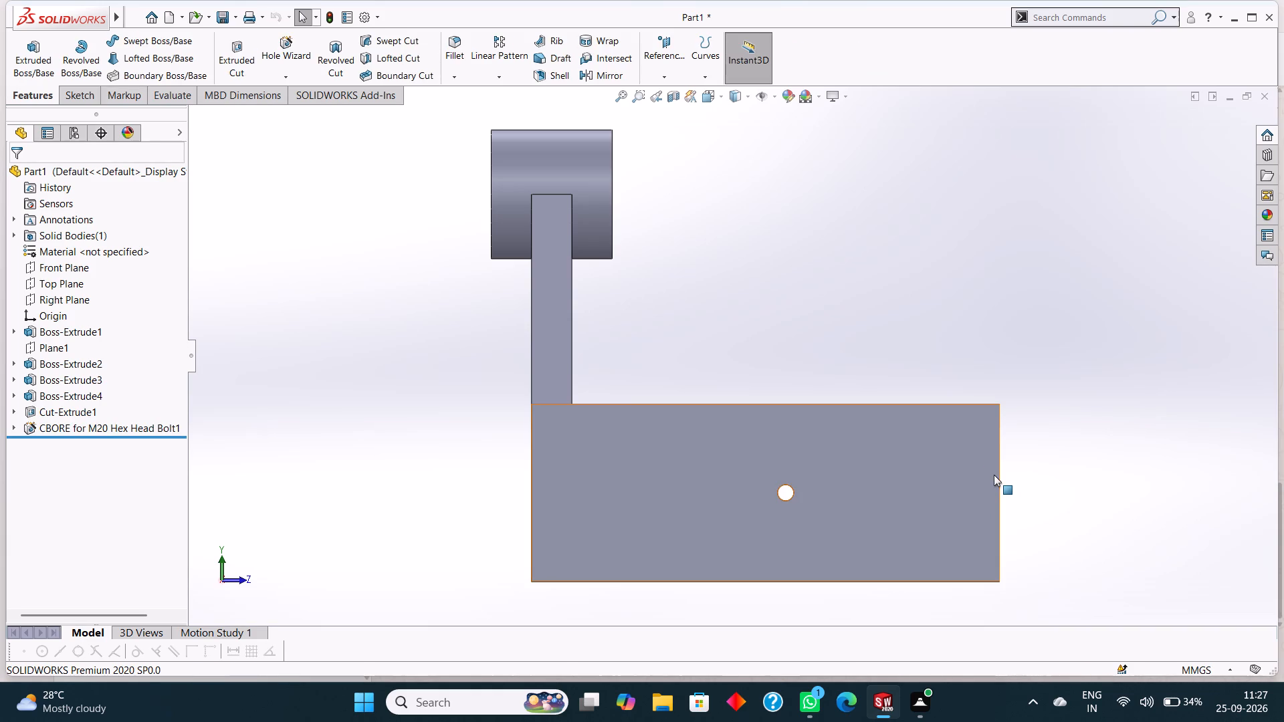
{"action": "key", "text": "ctrl+z"}
{"action": "key", "text": "ctrl+z"}
{"action": "key", "text": "ctrl+z"}
{"action": "key", "text": "ctrl+z"}
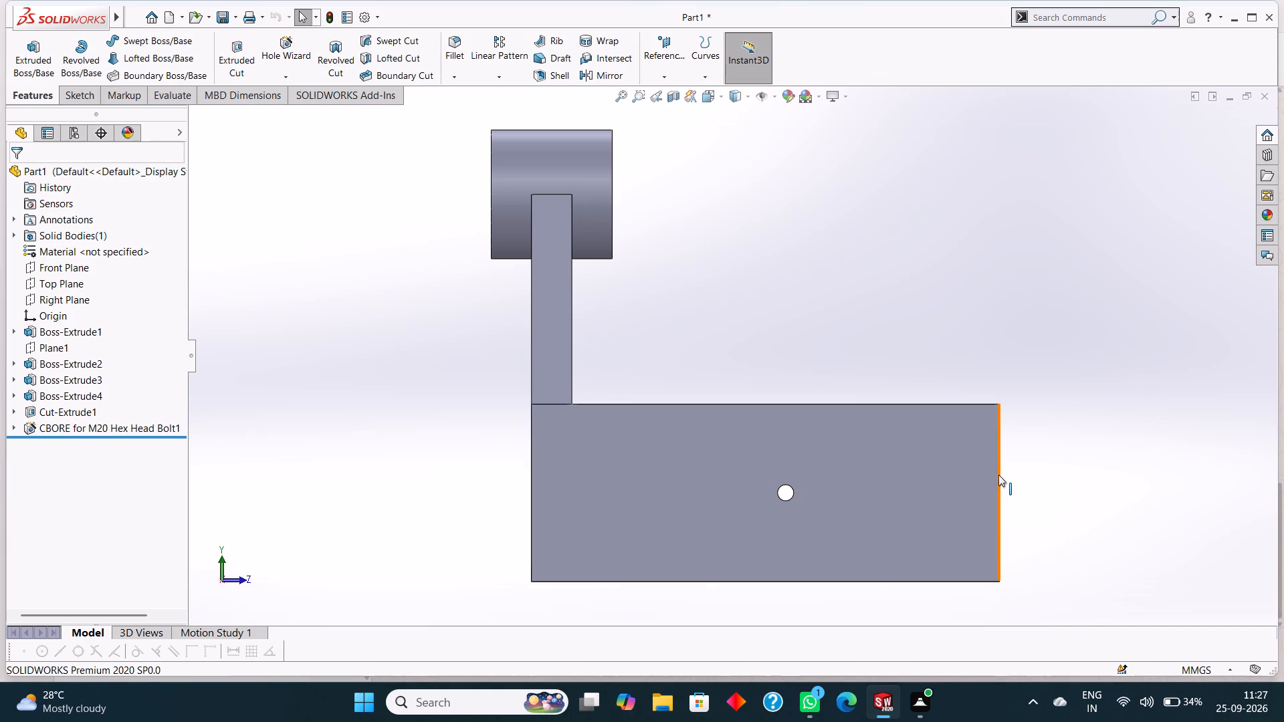
{"action": "key", "text": "ctrl+z"}
{"action": "key", "text": "ctrl+z"}
{"action": "key", "text": "ctrl+z"}
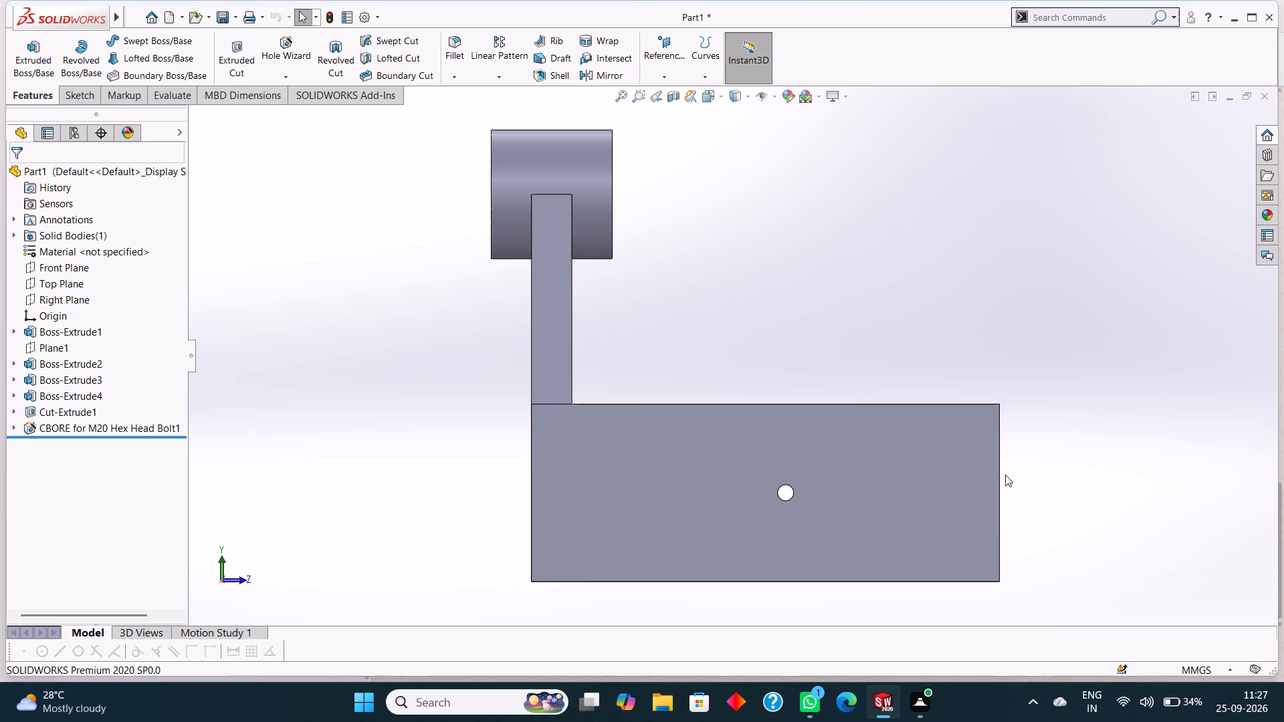
{"action": "key", "text": "ctrl+z"}
{"action": "key", "text": "ctrl+z"}
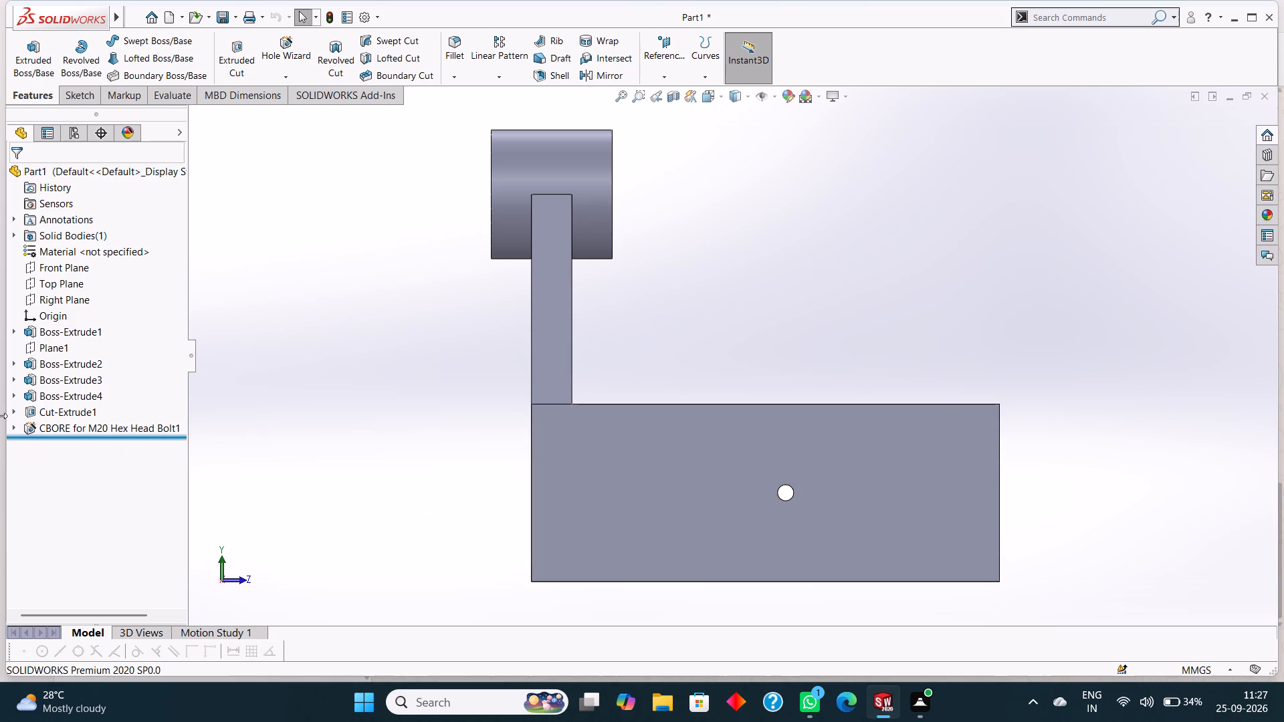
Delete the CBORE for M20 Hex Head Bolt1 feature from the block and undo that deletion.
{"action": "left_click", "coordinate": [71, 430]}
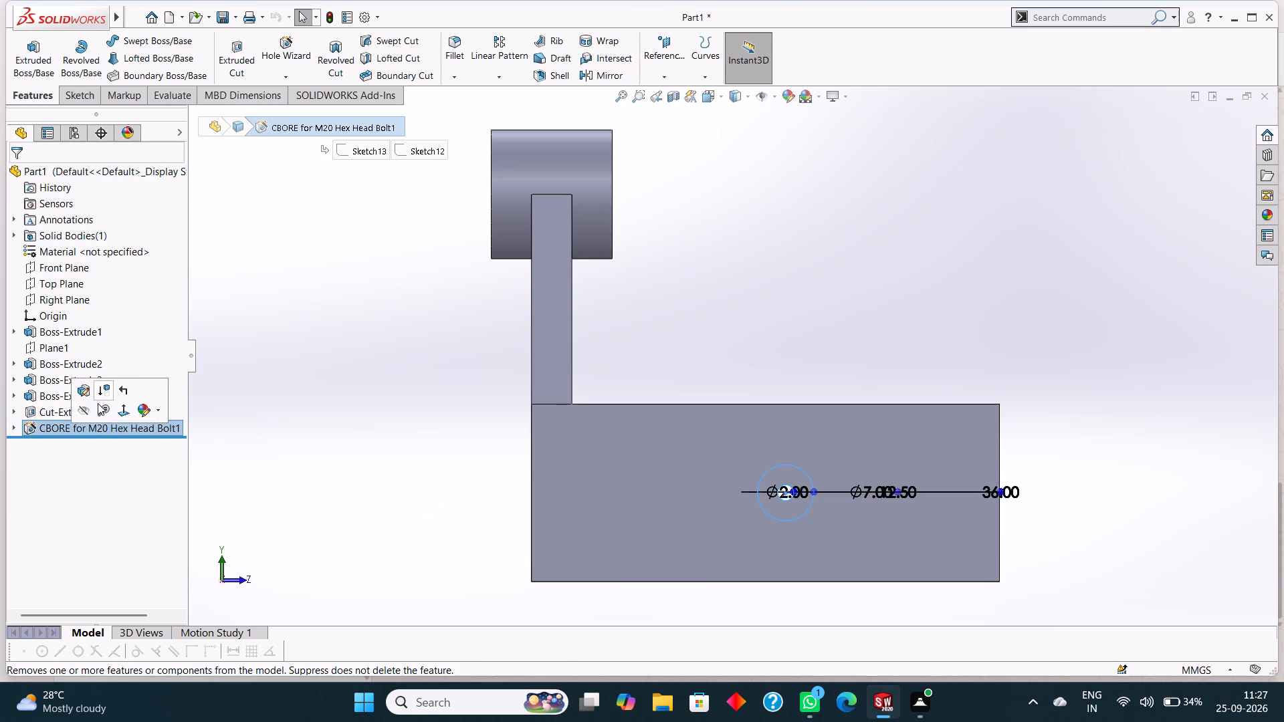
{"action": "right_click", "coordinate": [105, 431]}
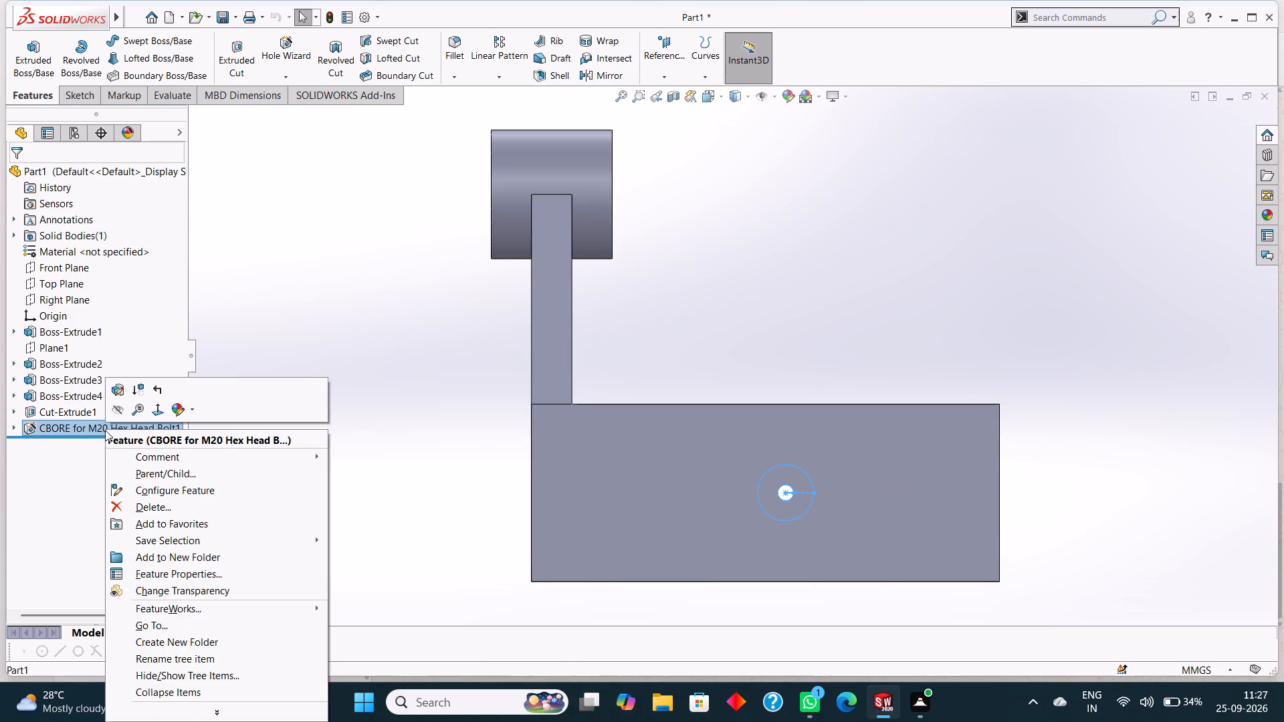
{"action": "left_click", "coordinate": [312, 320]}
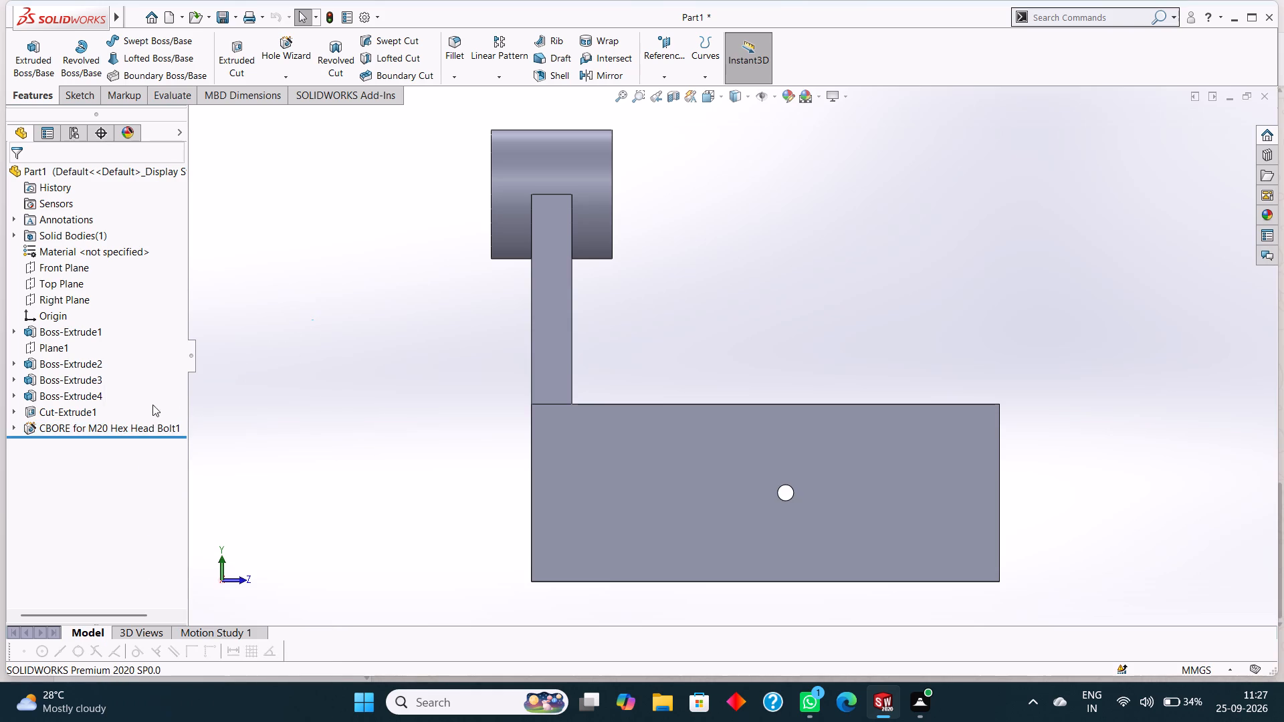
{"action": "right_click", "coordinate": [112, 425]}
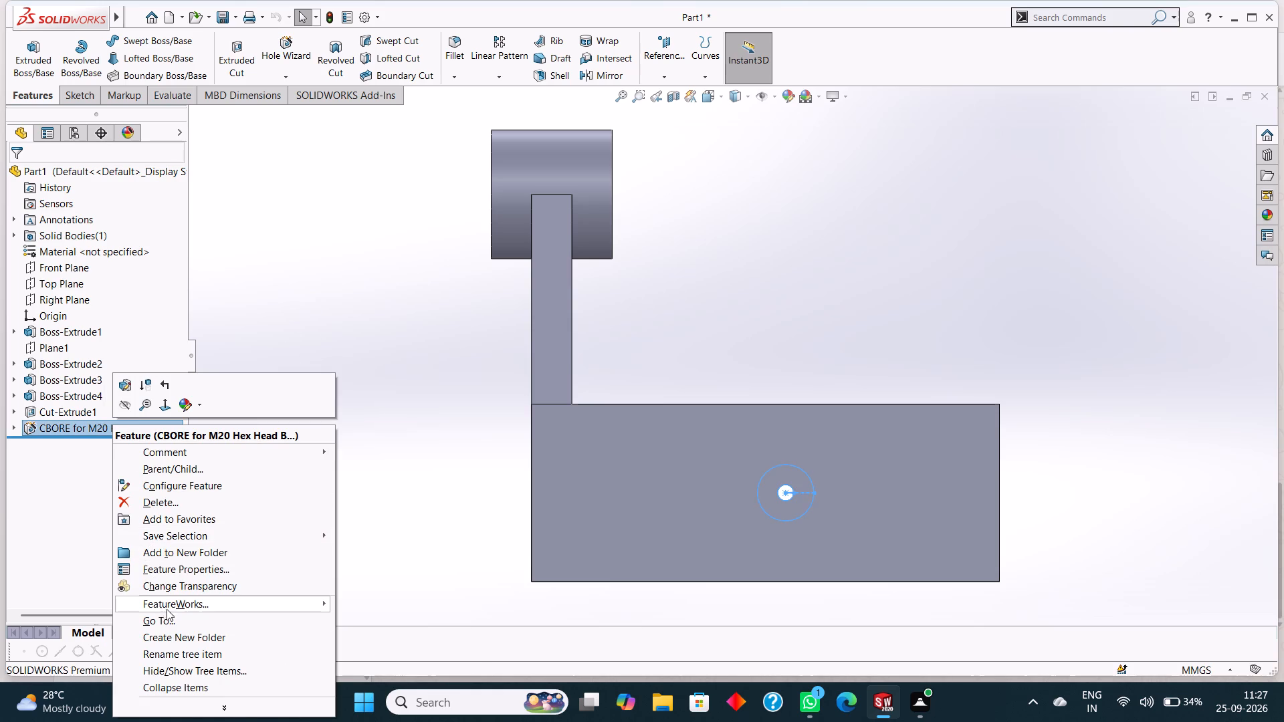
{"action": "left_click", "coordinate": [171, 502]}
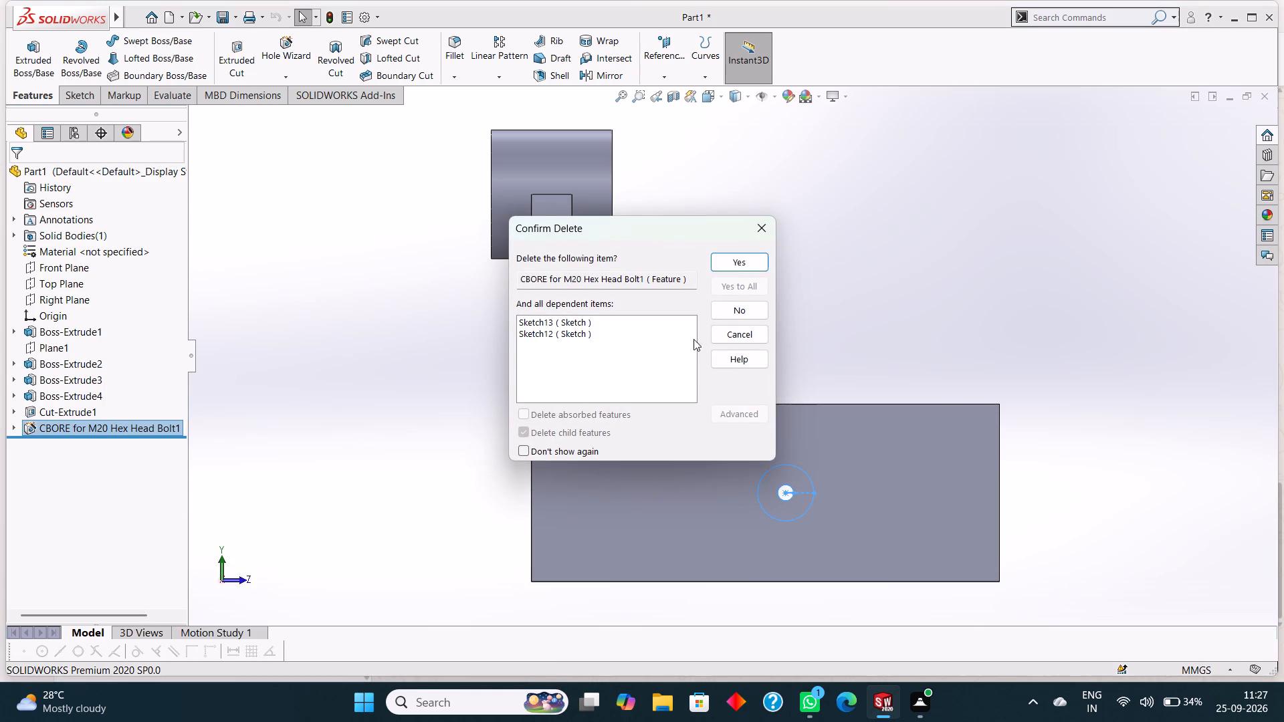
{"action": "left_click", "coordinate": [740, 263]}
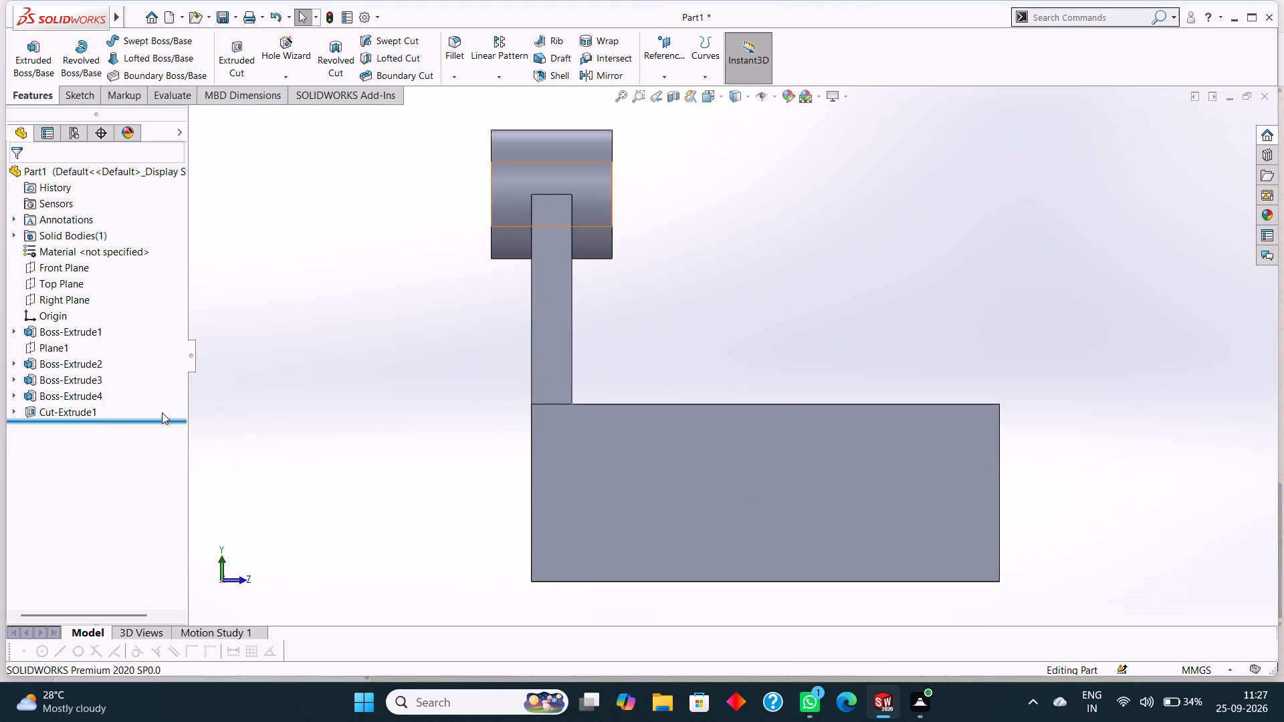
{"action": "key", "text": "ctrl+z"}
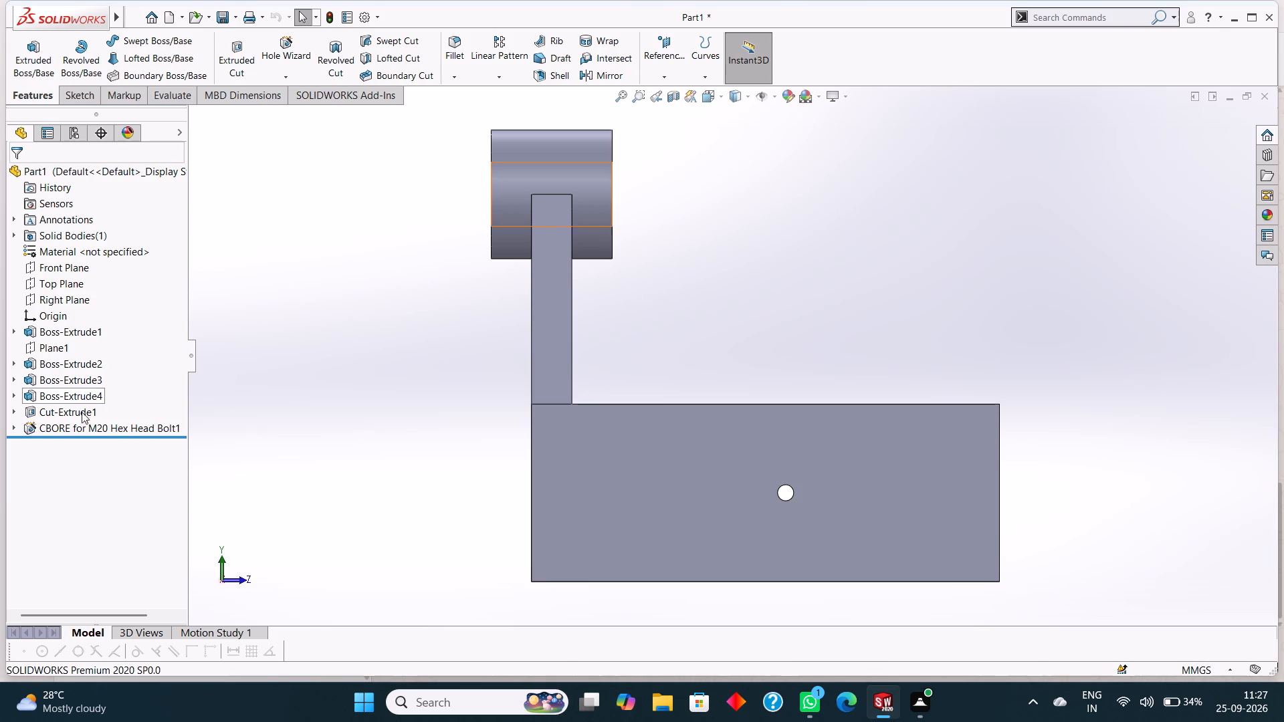
Delete the CBORE for M20 Hex Head Bolt1 feature from the block along with its dependent sketches.
{"action": "left_click", "coordinate": [77, 423]}
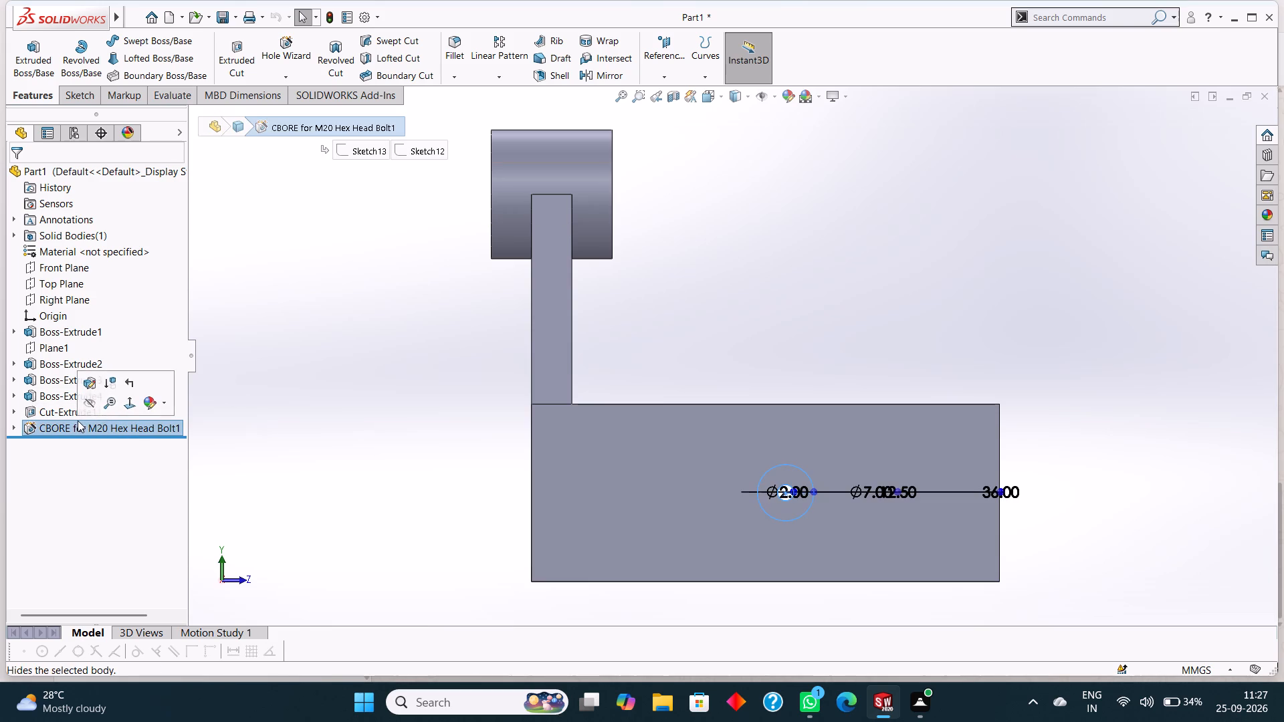
{"action": "right_click", "coordinate": [74, 422]}
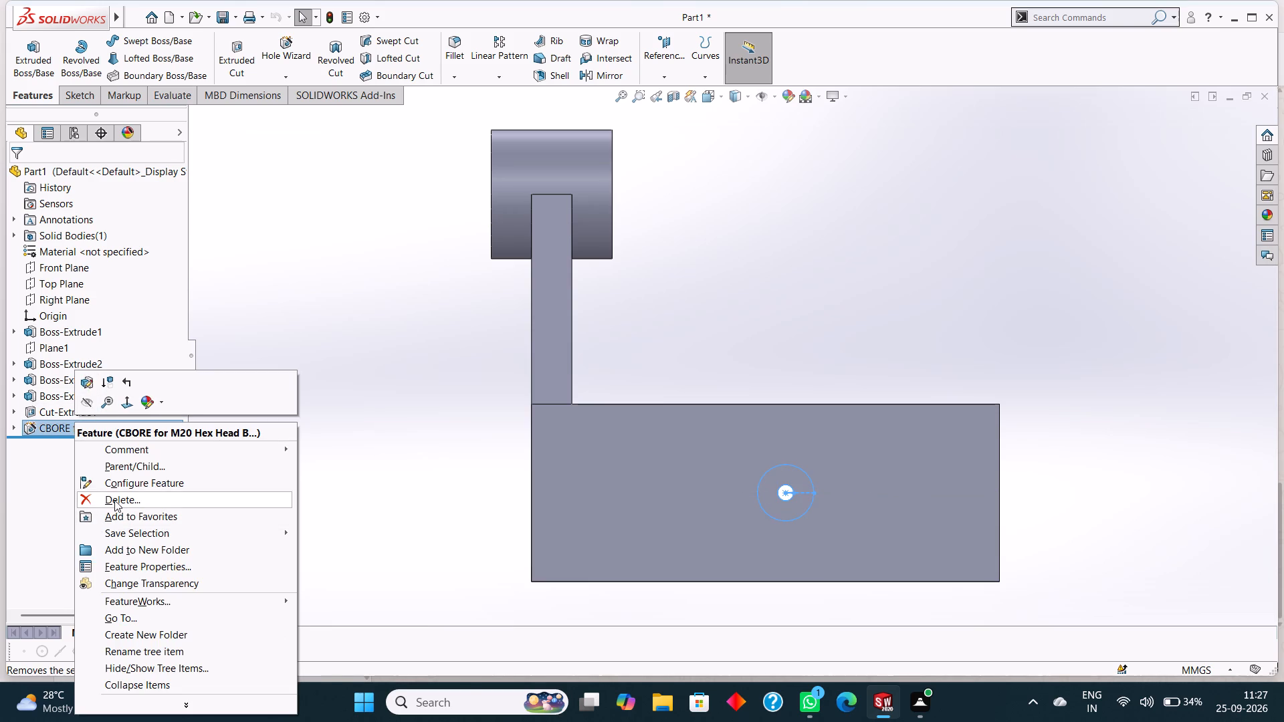
{"action": "left_click", "coordinate": [114, 499]}
{"action": "left_click", "coordinate": [748, 261]}
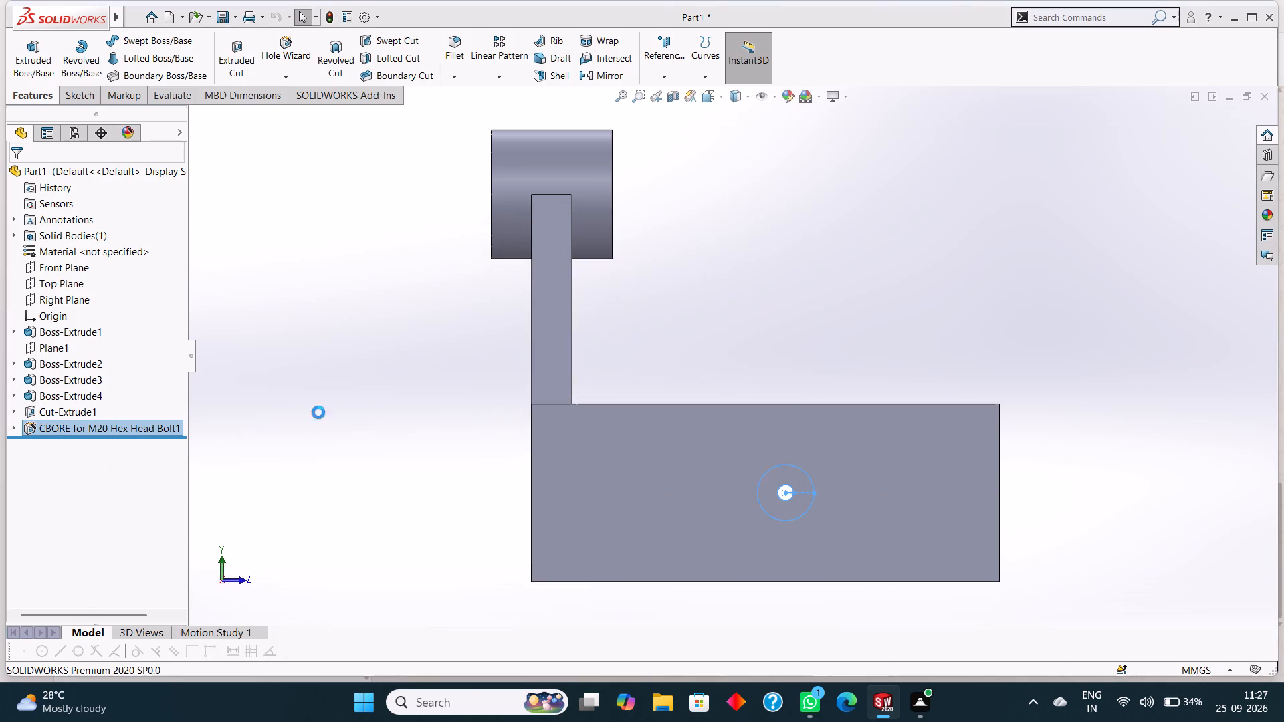
Delete the support's bore, Cut-Extrude1, and its inner cylindrical extension, Boss-Extrude4, including the dependent Sketch6.
{"action": "left_click", "coordinate": [68, 409]}
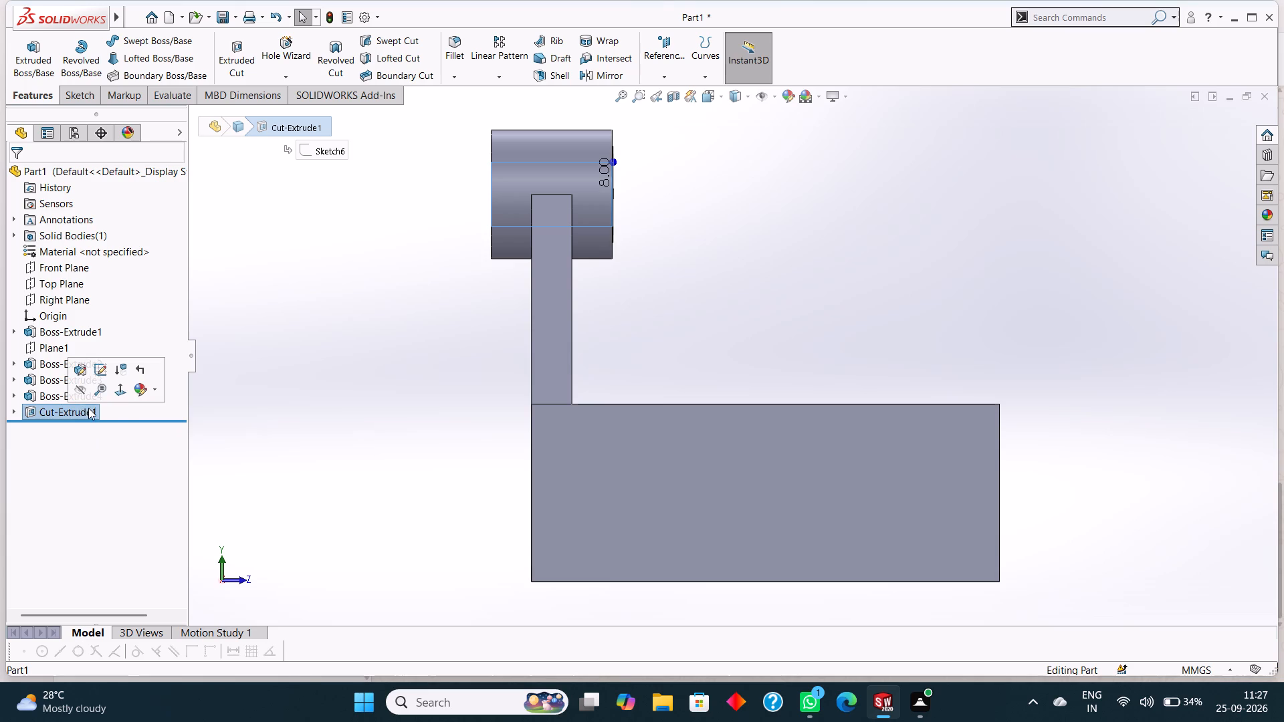
{"action": "right_click", "coordinate": [66, 411]}
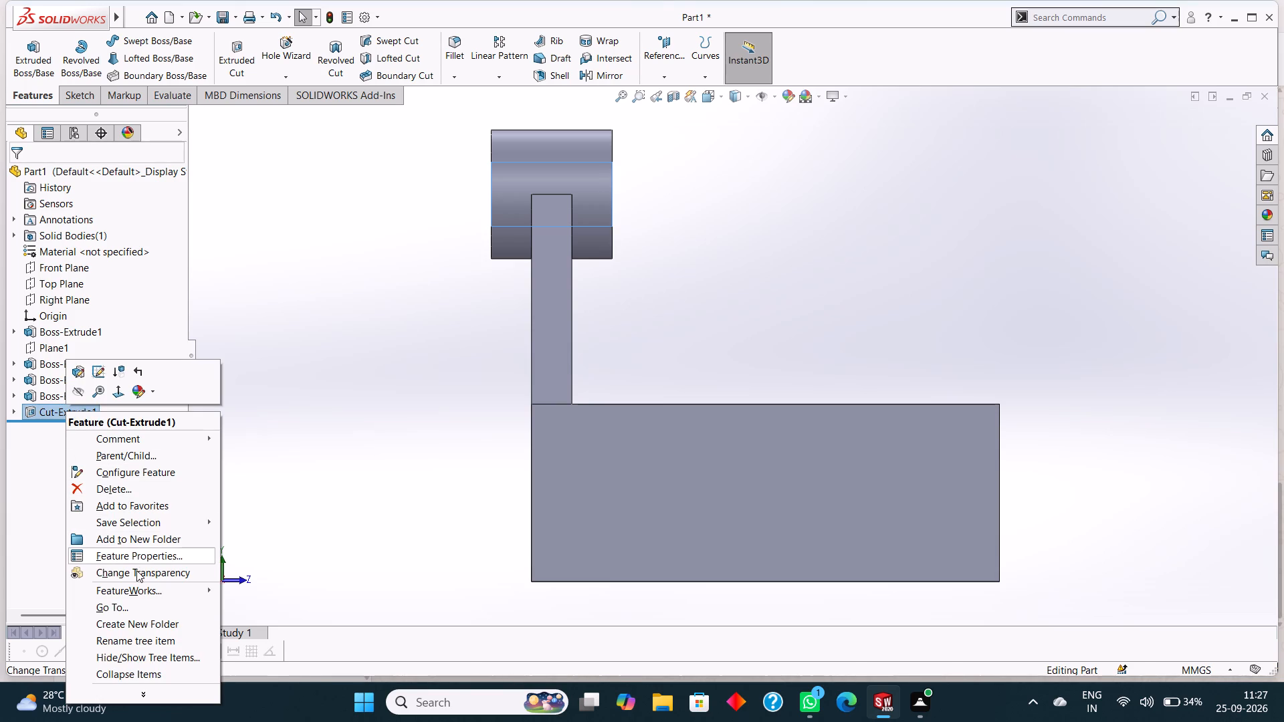
{"action": "left_click", "coordinate": [123, 486]}
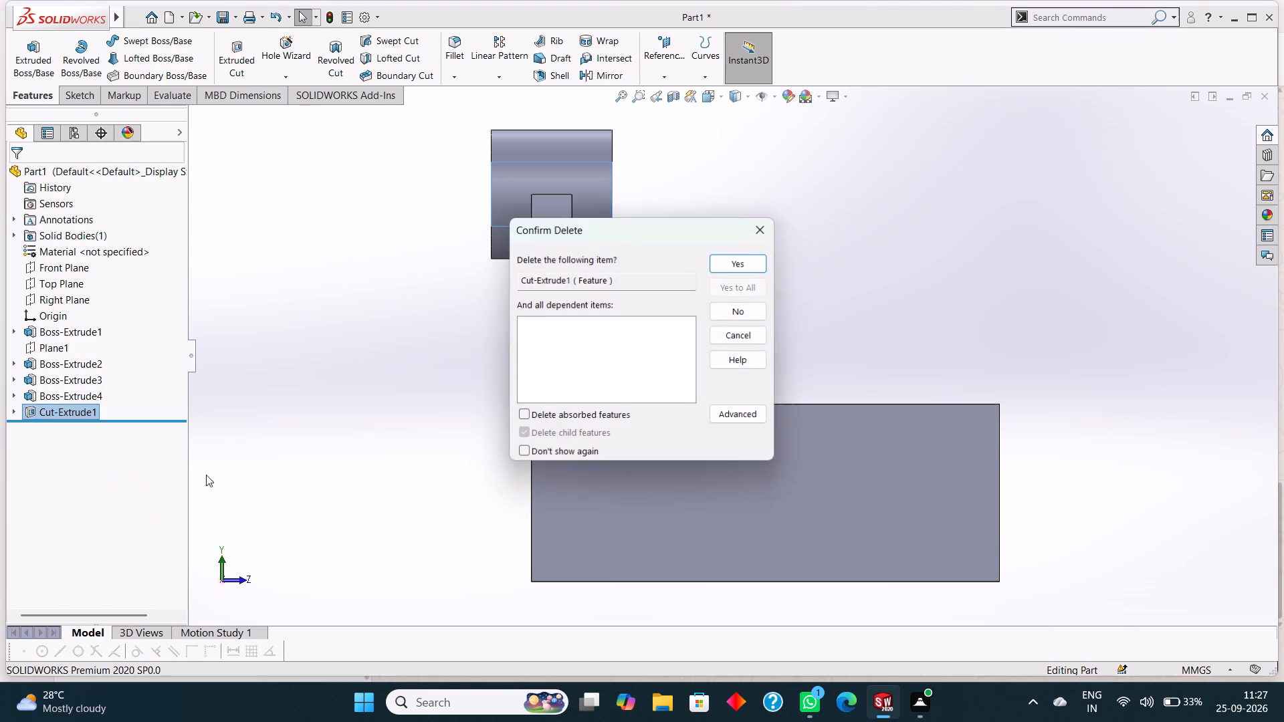
{"action": "left_click", "coordinate": [741, 263]}
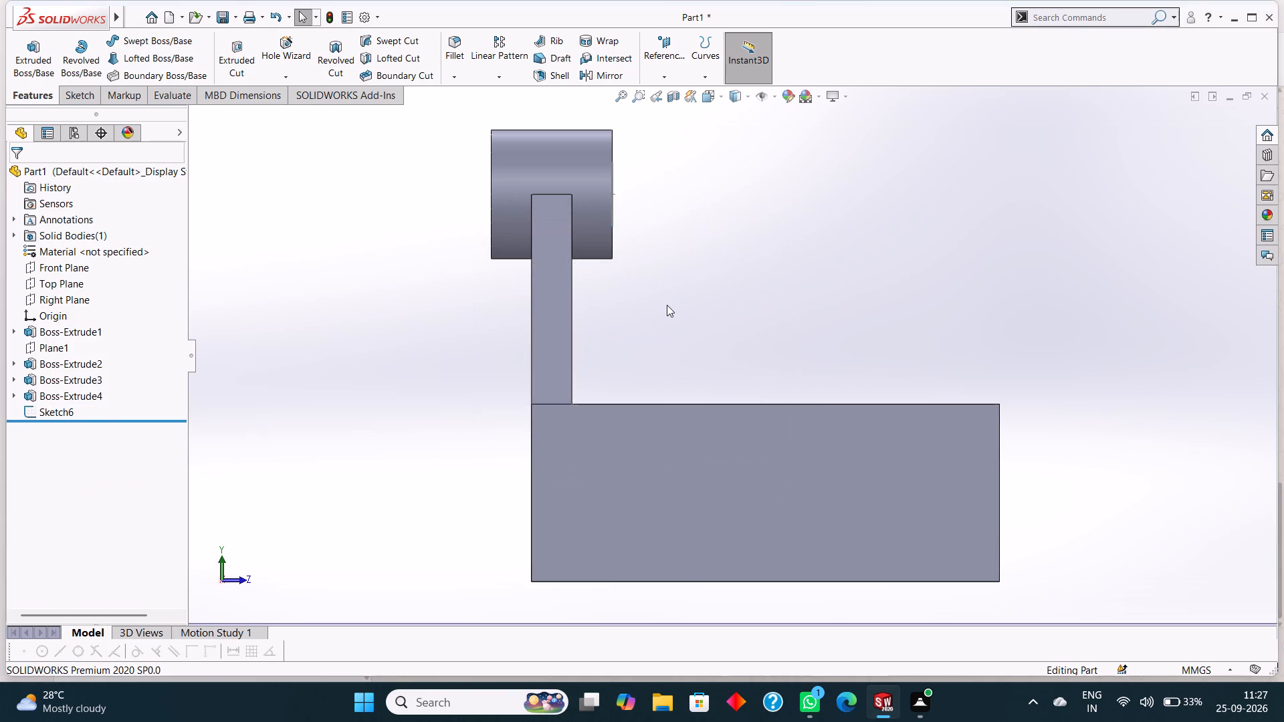
{"action": "left_click", "coordinate": [64, 394]}
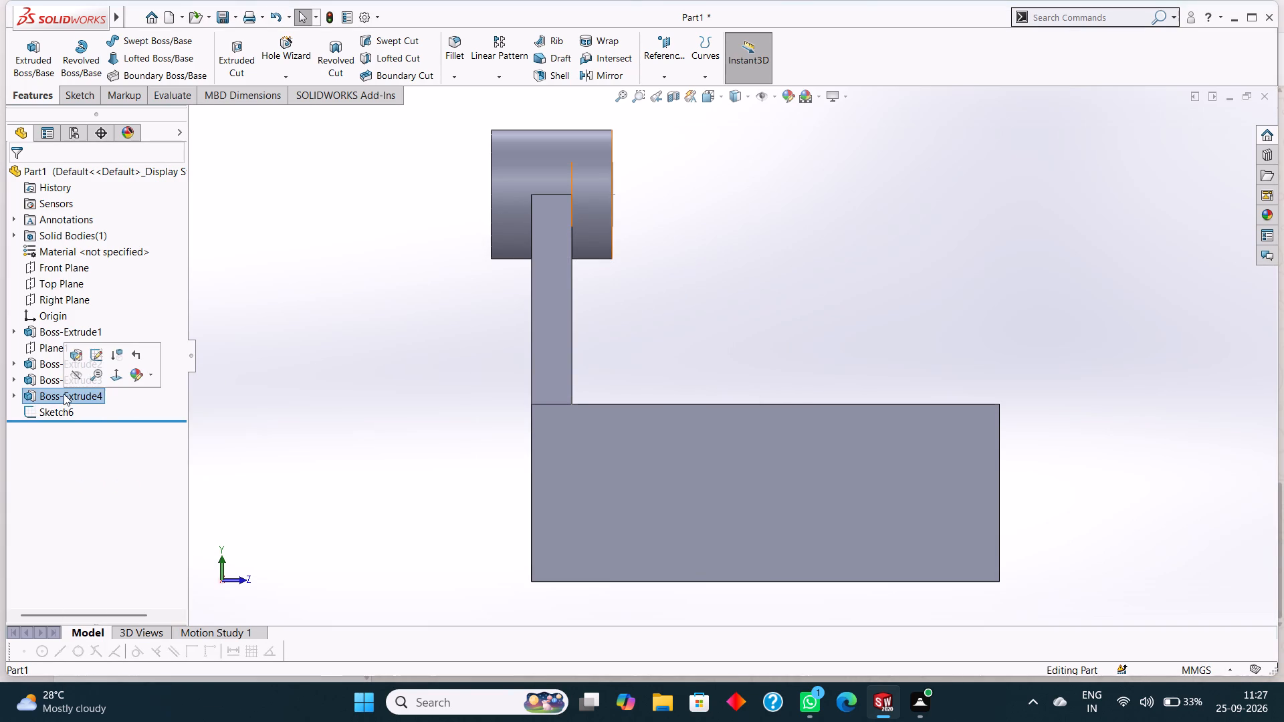
{"action": "right_click", "coordinate": [79, 394]}
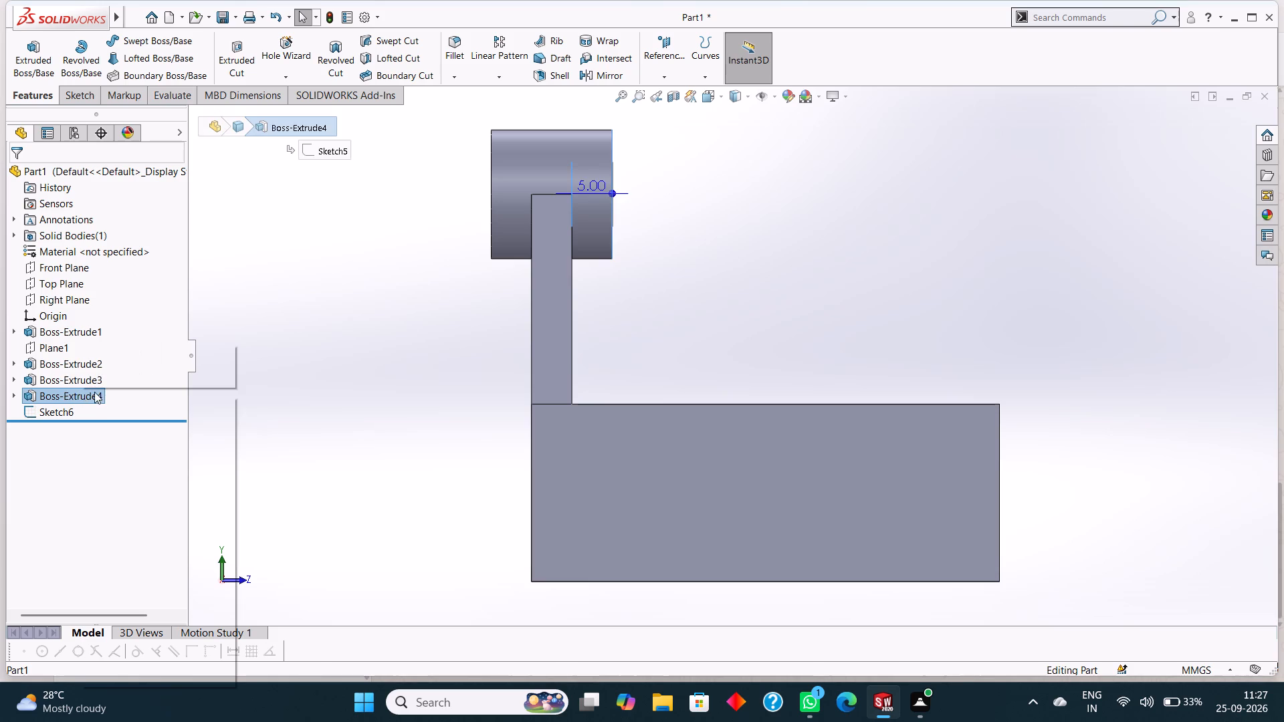
{"action": "left_click", "coordinate": [110, 471]}
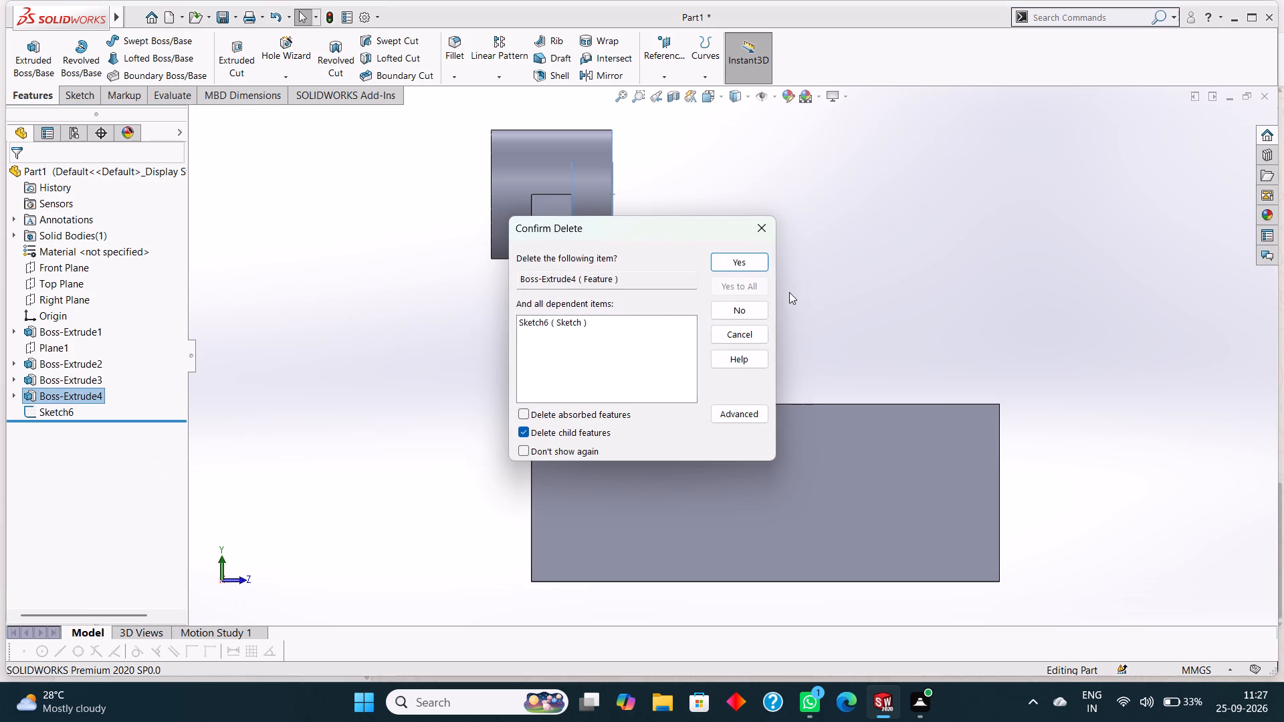
{"action": "left_click", "coordinate": [756, 257]}
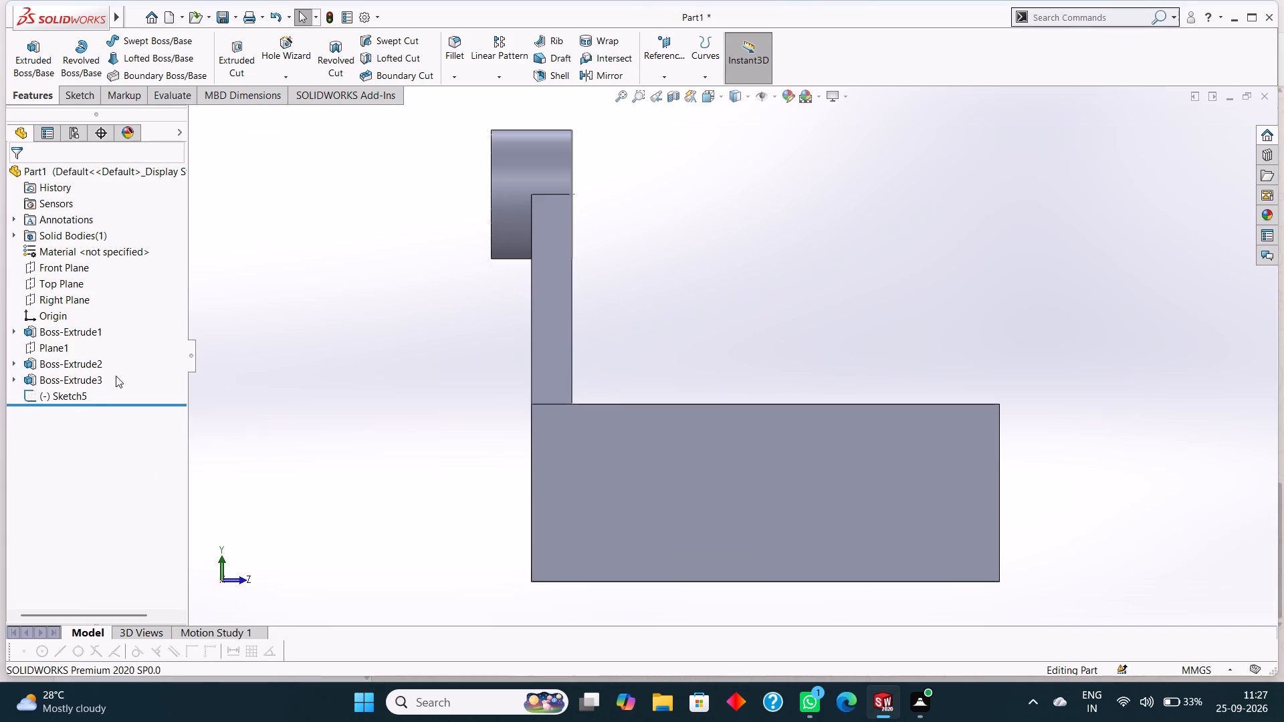
Delete the support's upright web, Boss-Extrude3, and its cylindrical boss, Boss-Extrude2, with the boss's dependent sketches.
{"action": "right_click", "coordinate": [71, 380]}
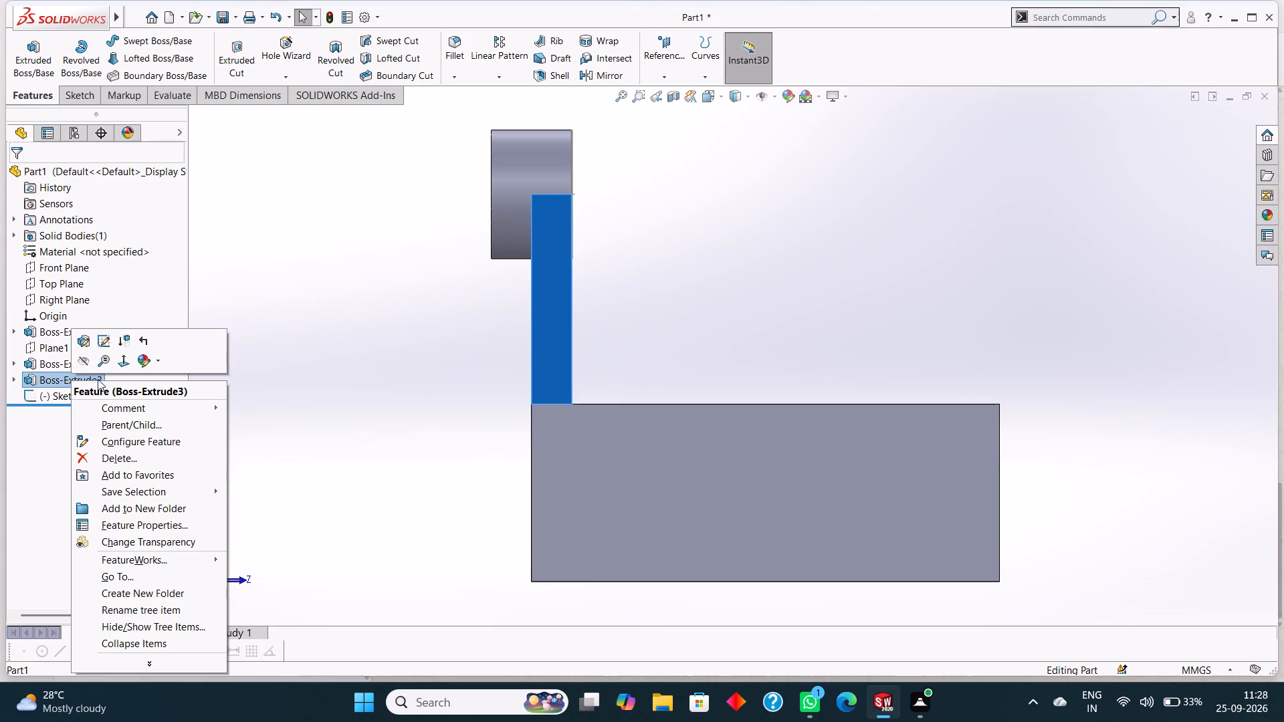
{"action": "left_click", "coordinate": [95, 454]}
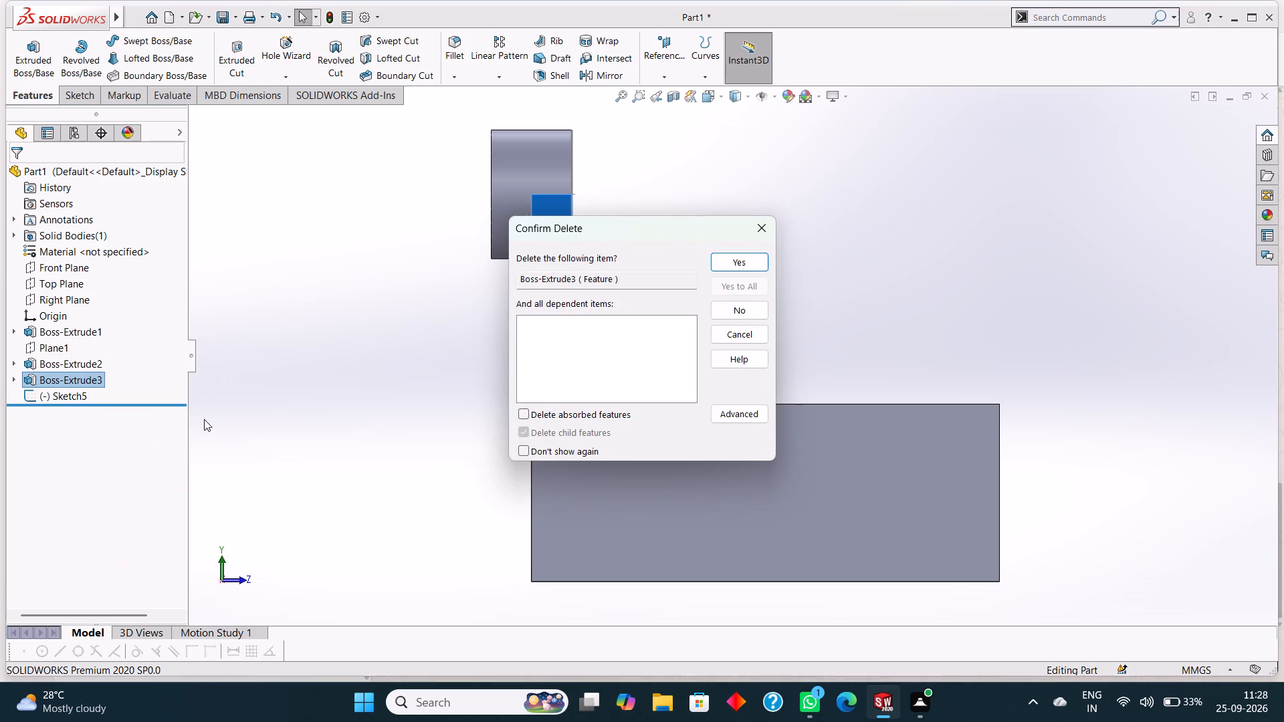
{"action": "left_click", "coordinate": [724, 262]}
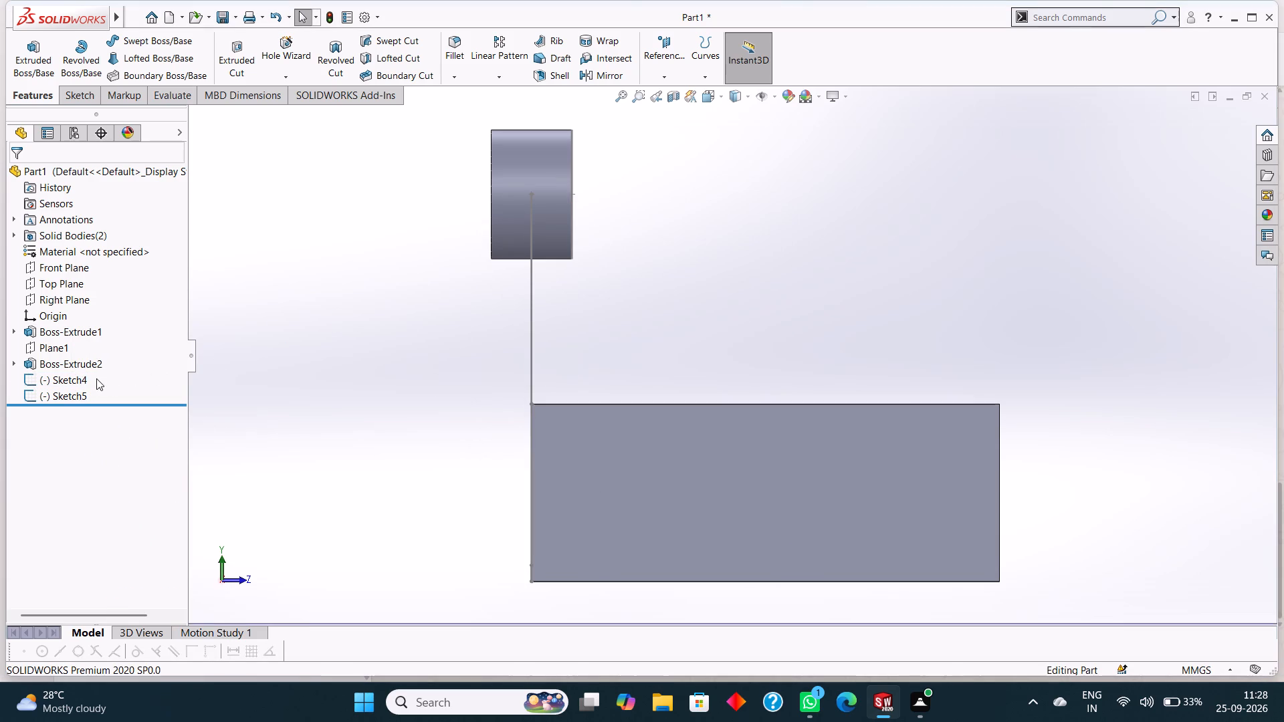
{"action": "right_click", "coordinate": [61, 362]}
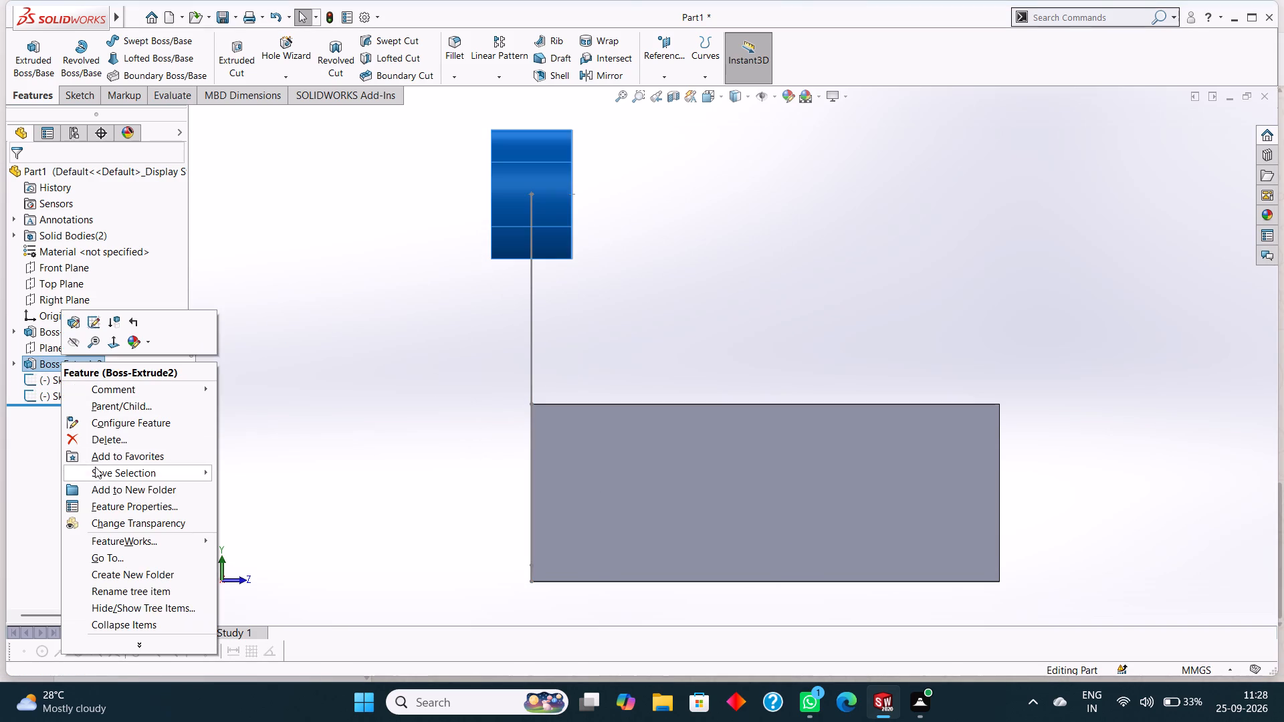
{"action": "left_click", "coordinate": [102, 441]}
{"action": "left_click", "coordinate": [729, 265]}
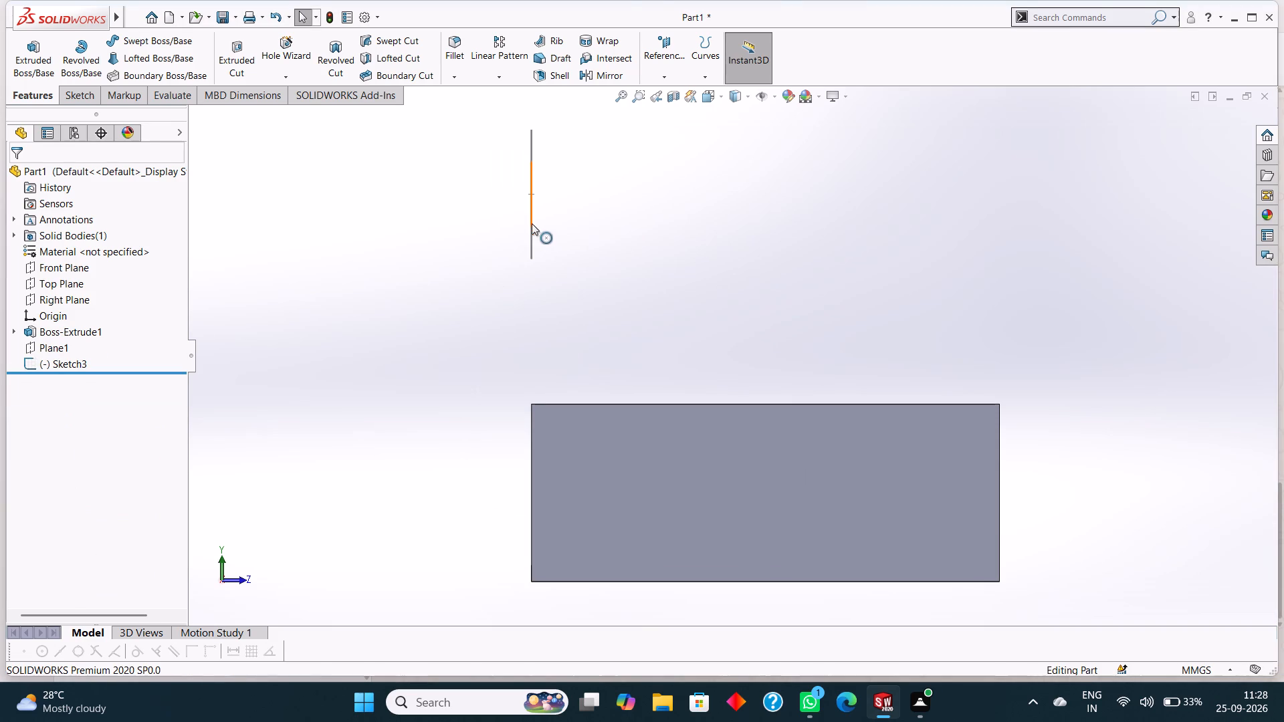
Delete Plane1 and its dependent Sketch3, leaving only the base block, Boss-Extrude1.
{"action": "right_click", "coordinate": [58, 347]}
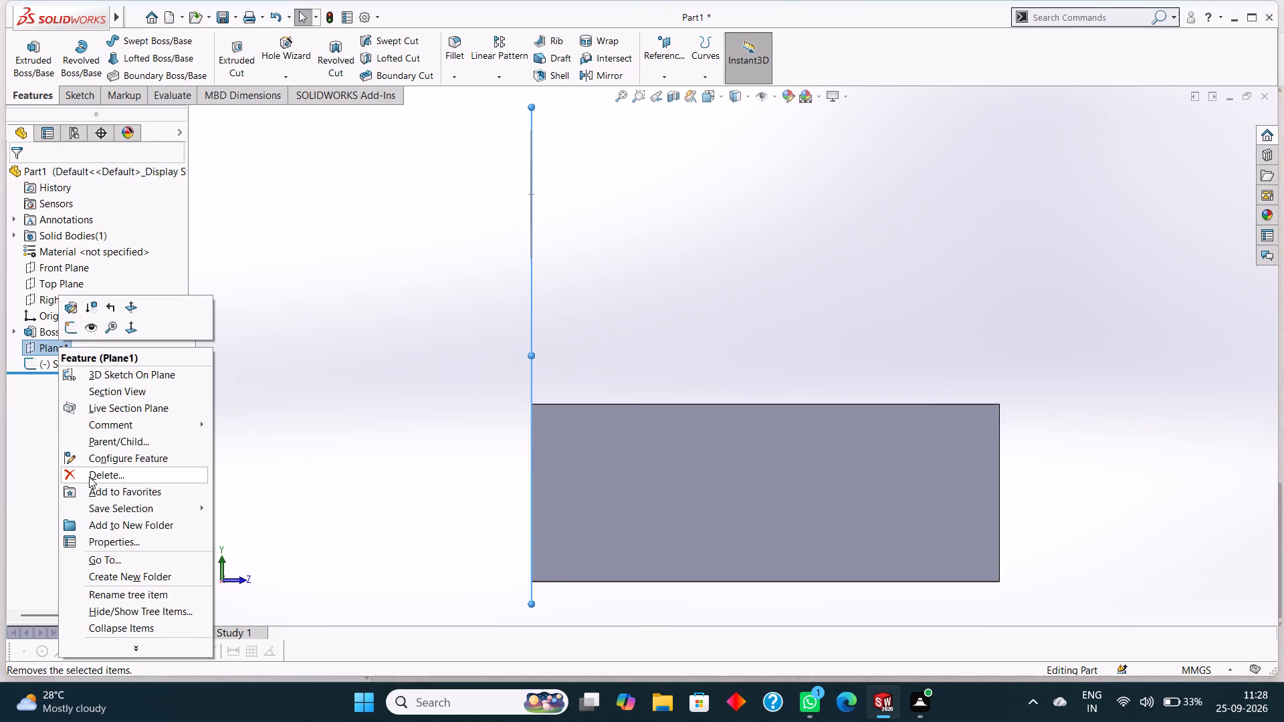
{"action": "left_click", "coordinate": [89, 477]}
{"action": "left_click", "coordinate": [720, 266]}
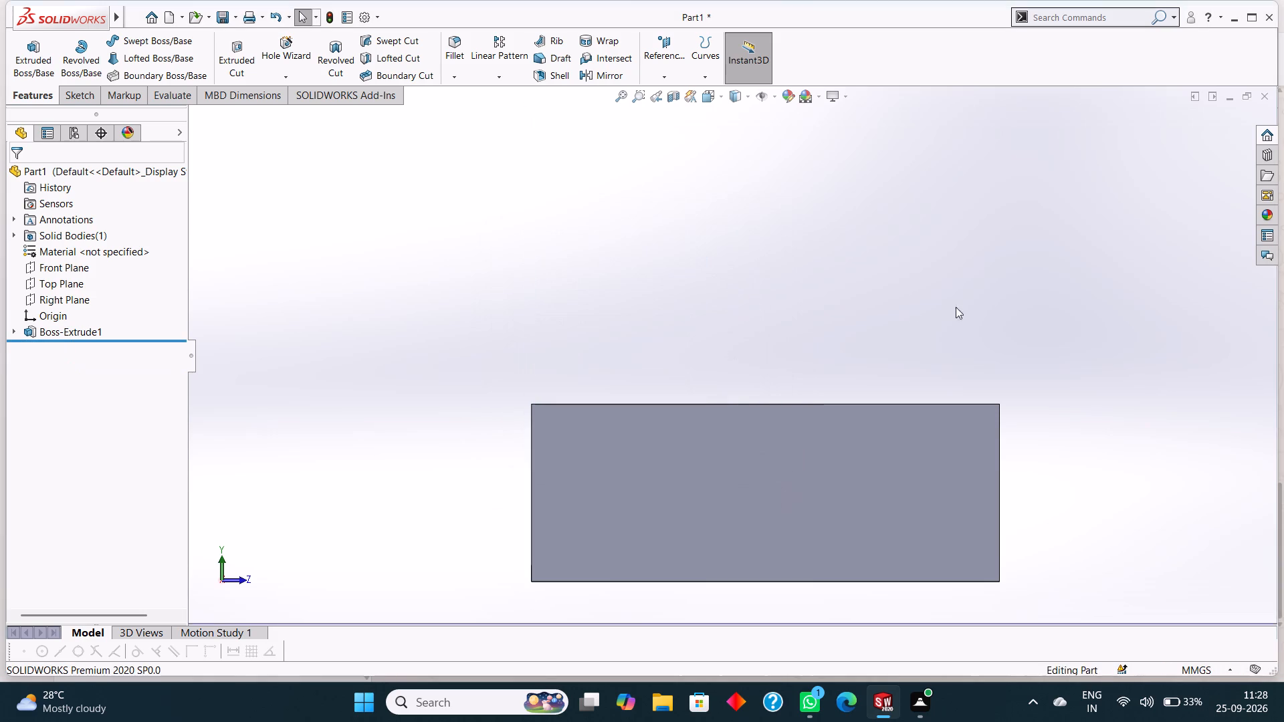
Start a new sketch on the block's large notched end face, viewed face-on.
{"action": "middle_click_drag", "start_coordinate": [980, 299], "coordinate": [853, 311]}
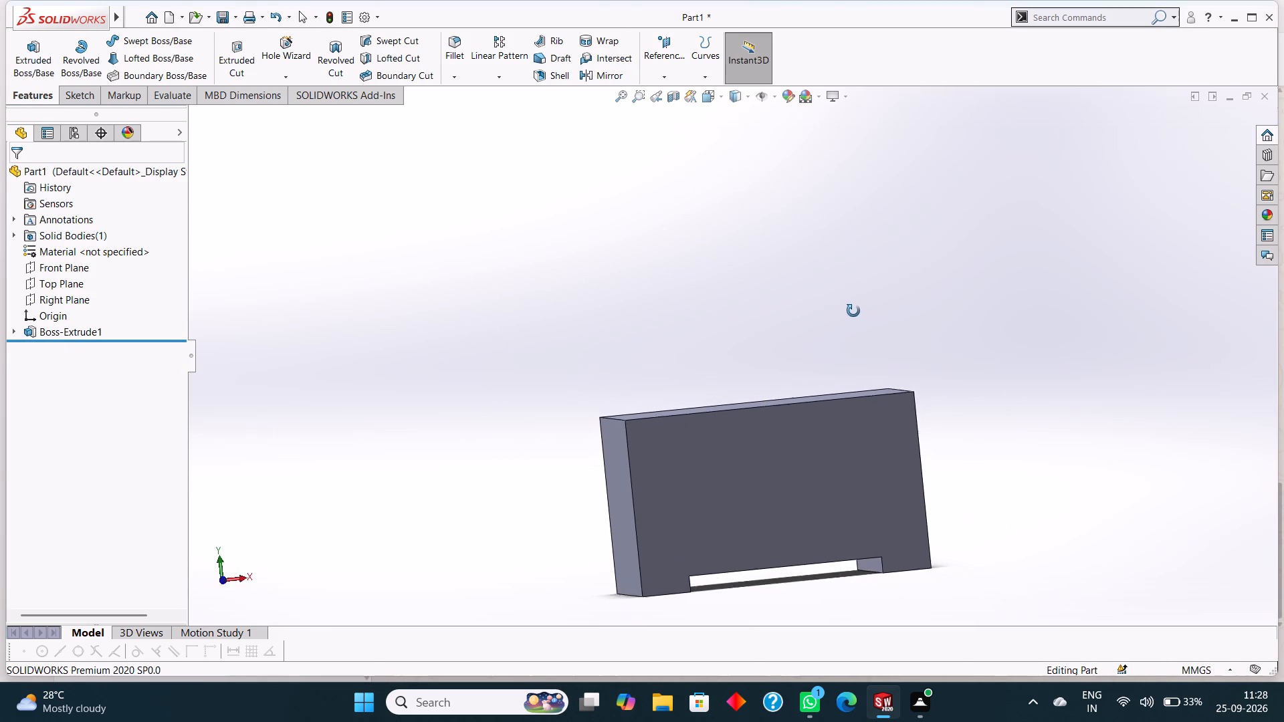
{"action": "middle_click_drag", "start_coordinate": [853, 311], "coordinate": [858, 319]}
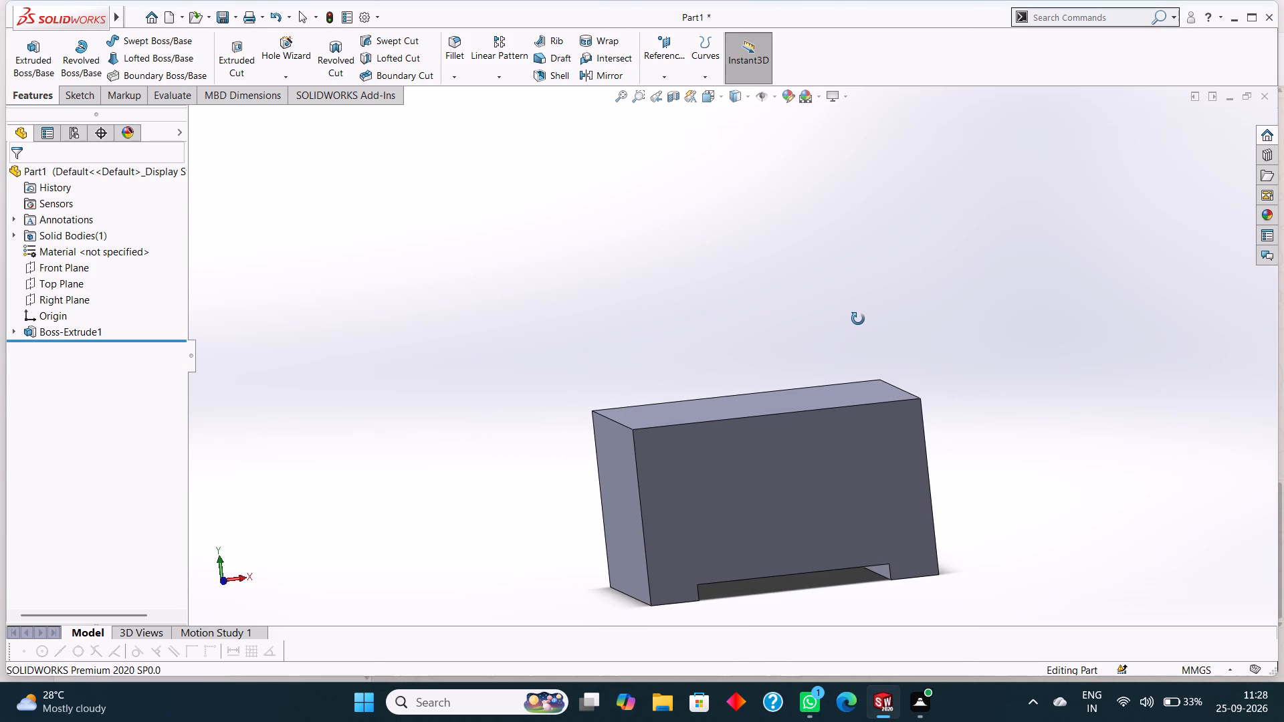
{"action": "middle_click_drag", "start_coordinate": [858, 319], "coordinate": [855, 317]}
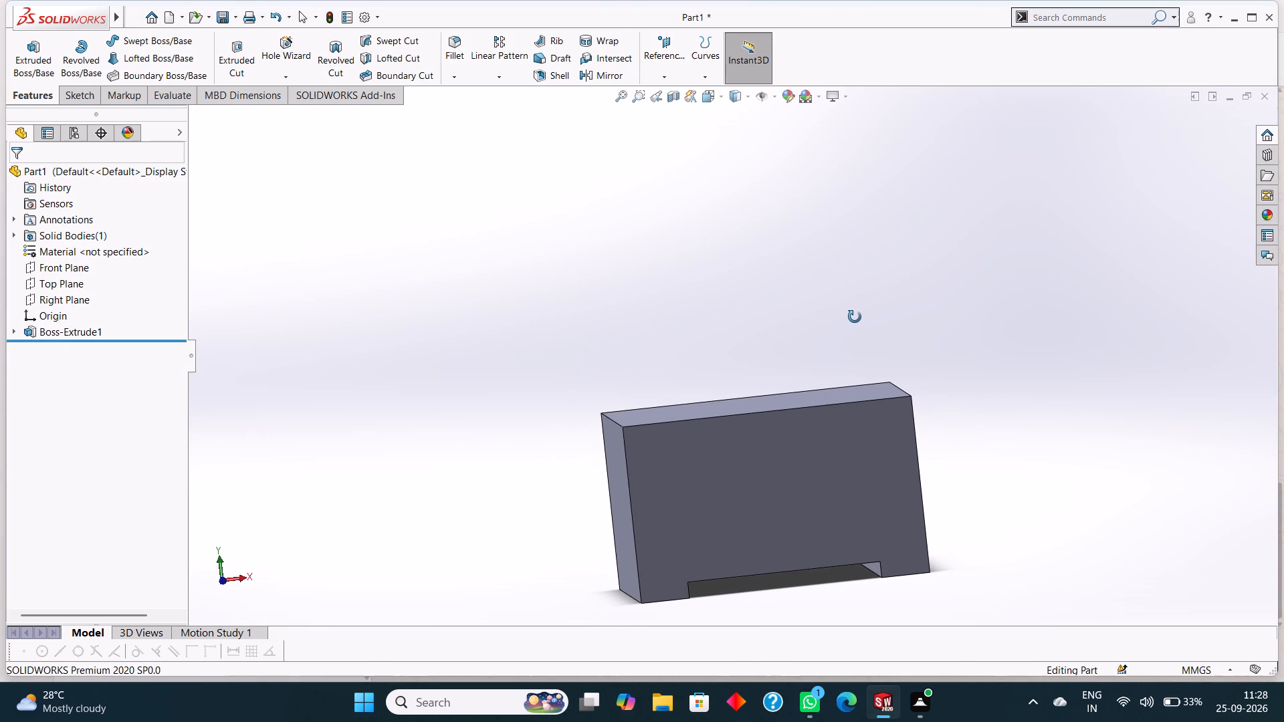
{"action": "middle_click_drag", "start_coordinate": [855, 317], "coordinate": [854, 305]}
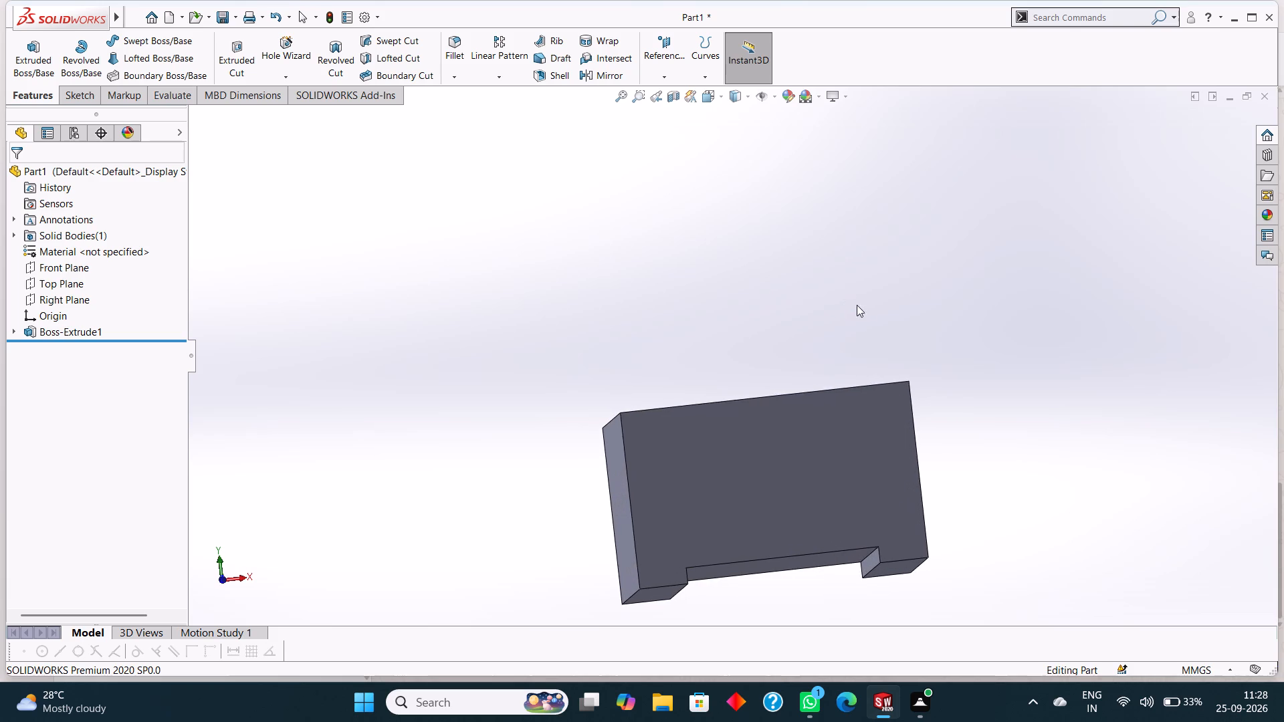
{"action": "left_click", "coordinate": [735, 456]}
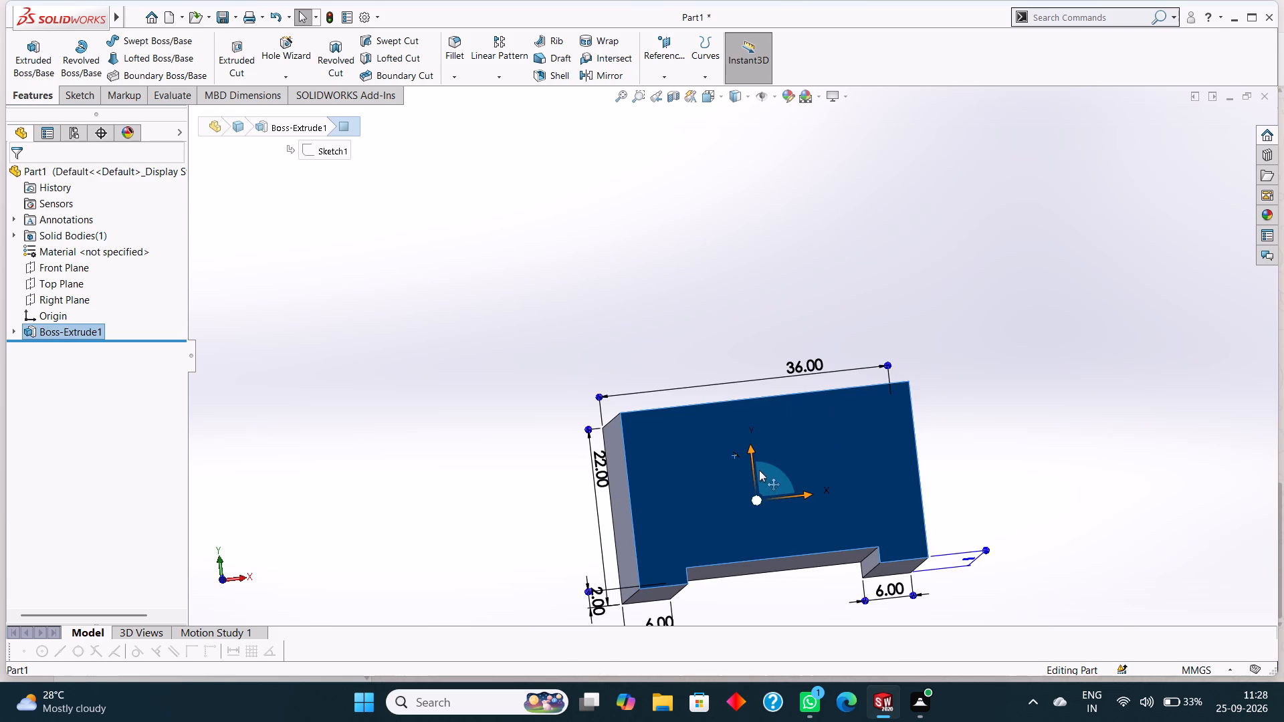
{"action": "key", "text": "ctrl+8"}
{"action": "right_click_drag", "start_coordinate": [801, 296], "coordinate": [811, 295]}
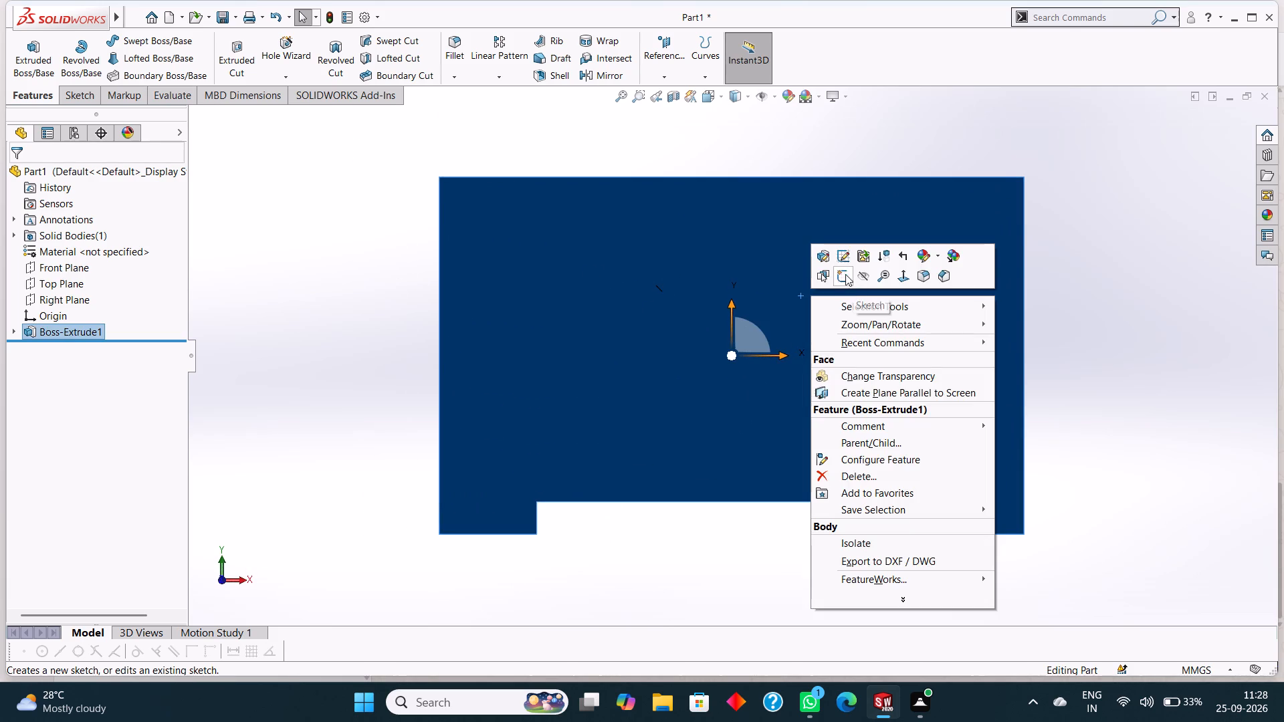
{"action": "left_click", "coordinate": [838, 273]}
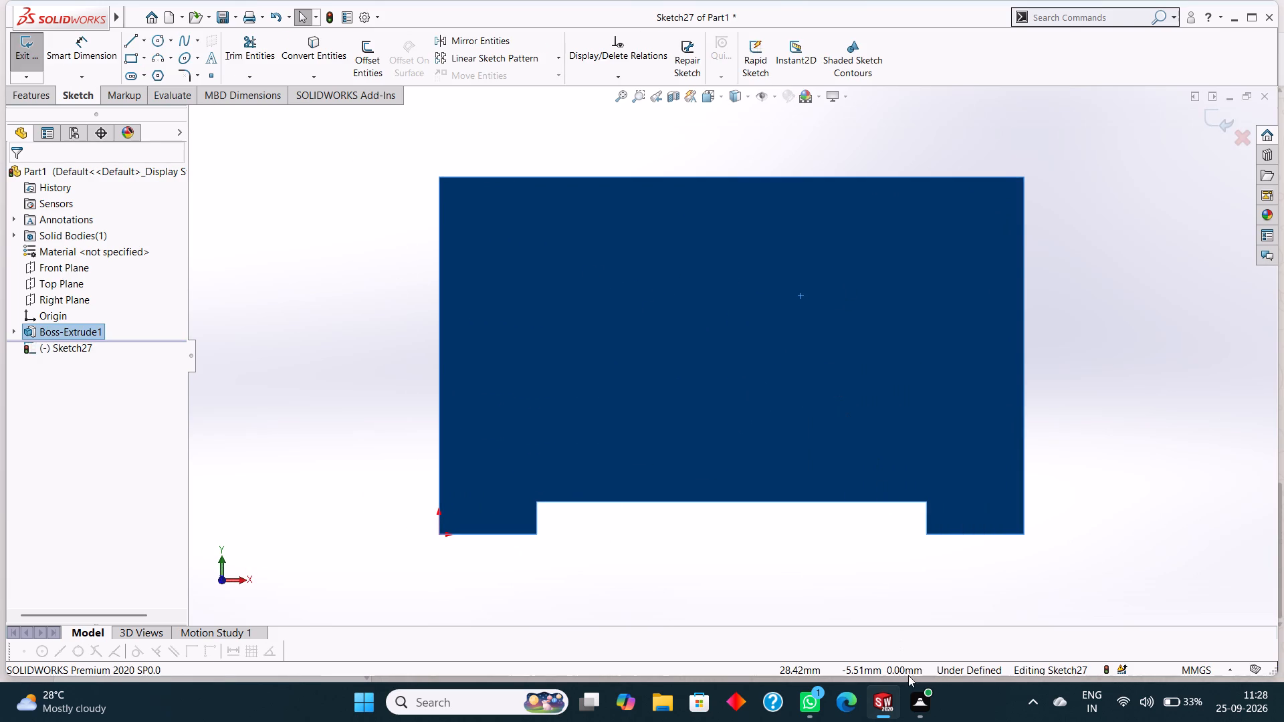
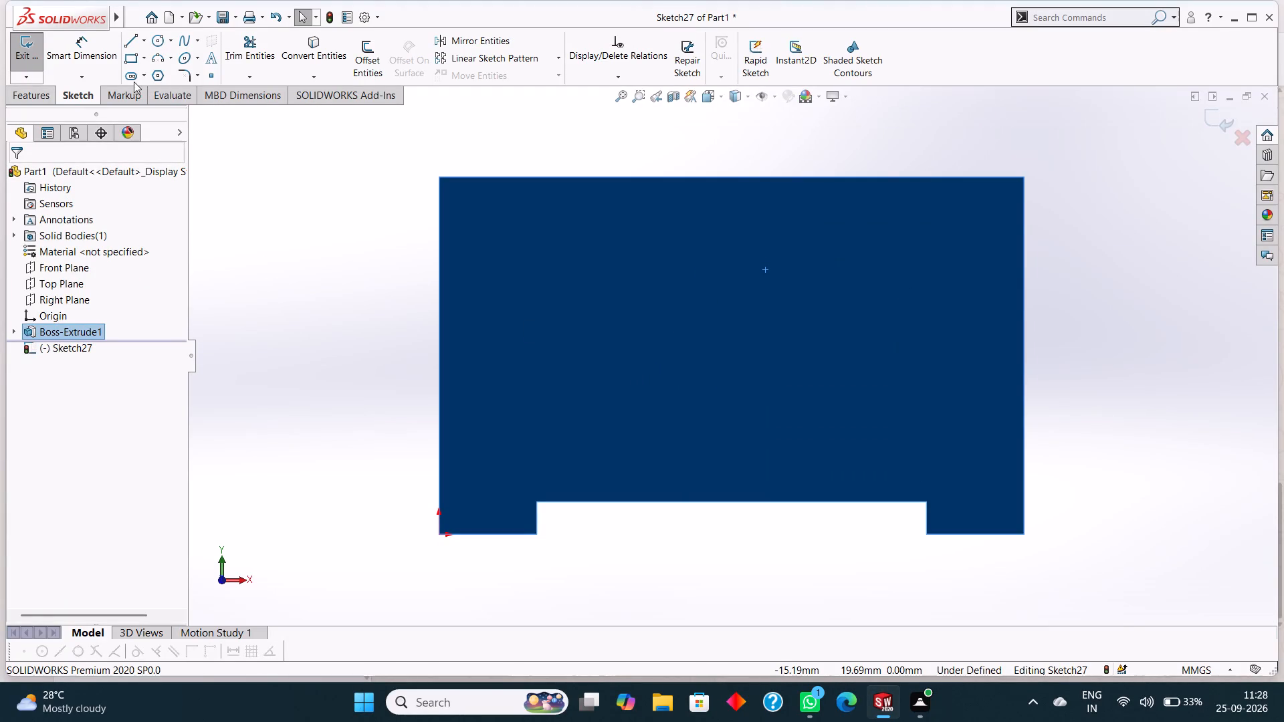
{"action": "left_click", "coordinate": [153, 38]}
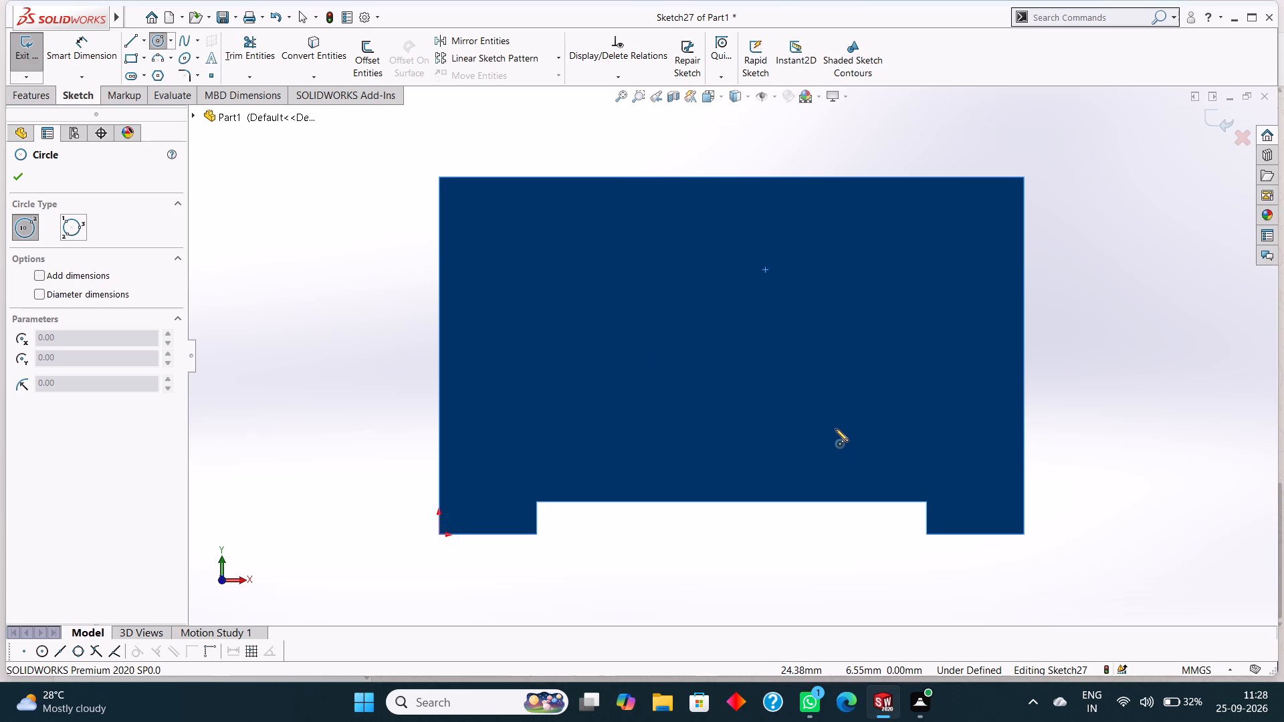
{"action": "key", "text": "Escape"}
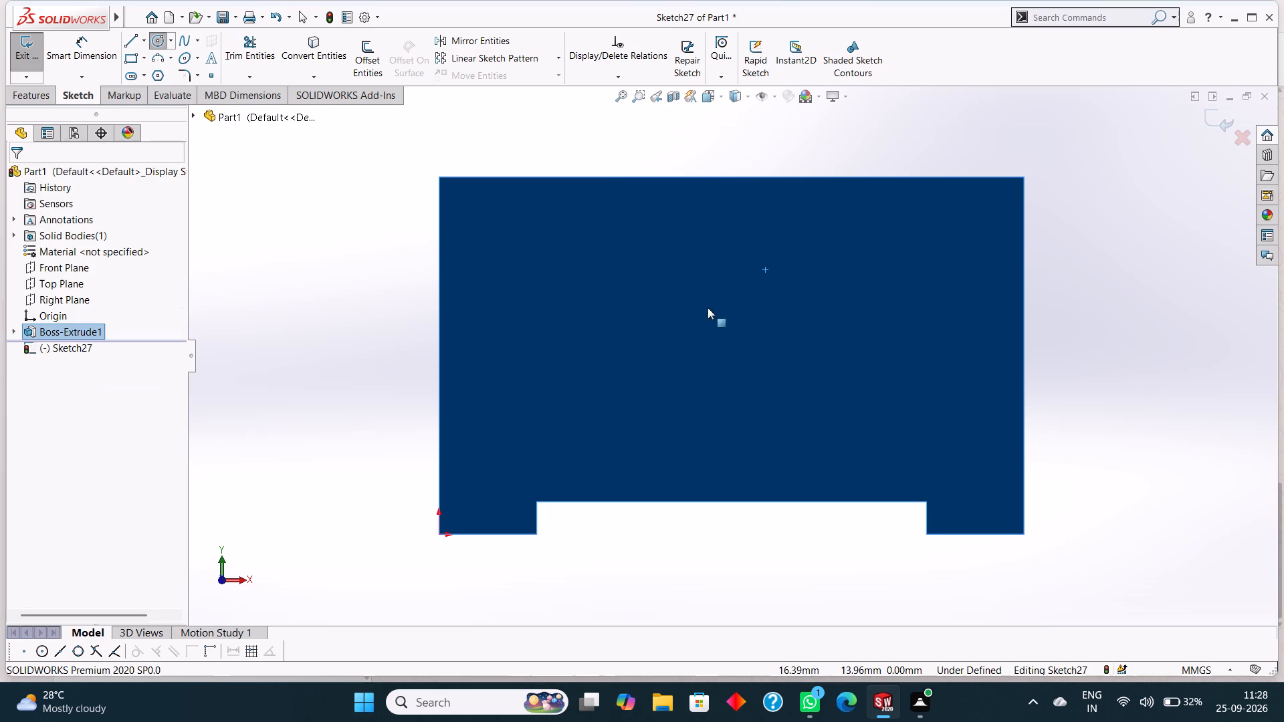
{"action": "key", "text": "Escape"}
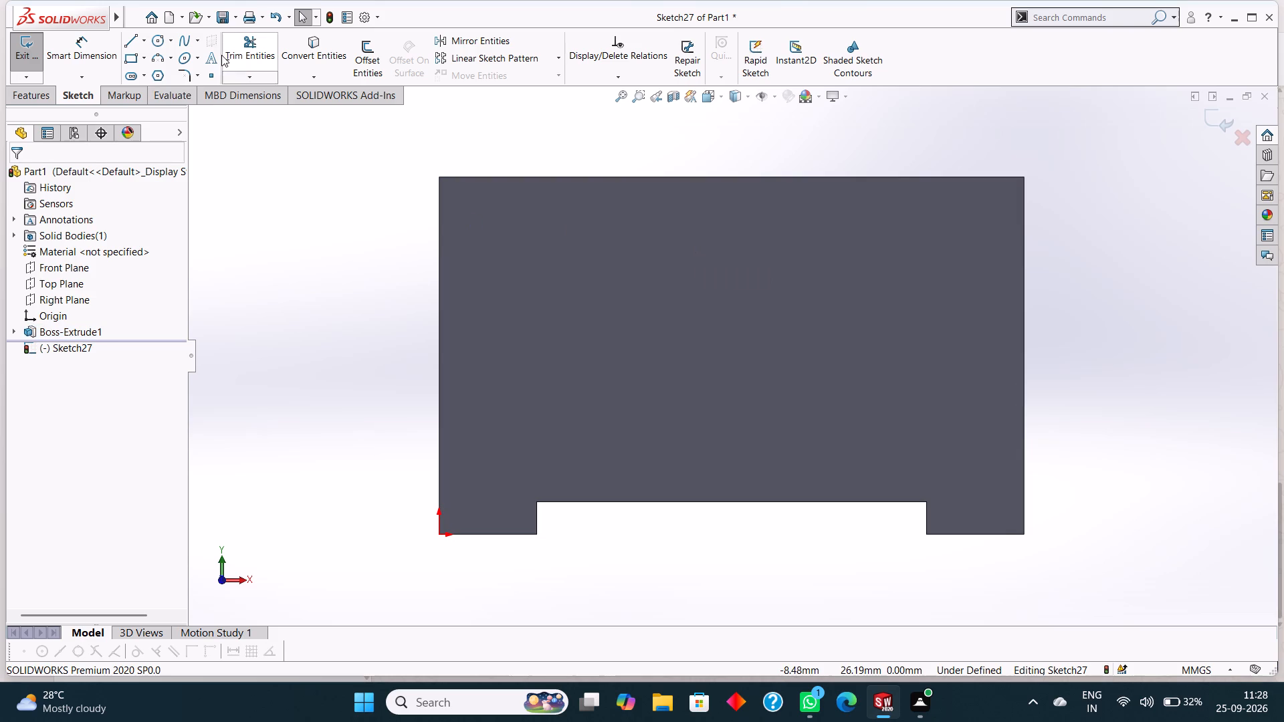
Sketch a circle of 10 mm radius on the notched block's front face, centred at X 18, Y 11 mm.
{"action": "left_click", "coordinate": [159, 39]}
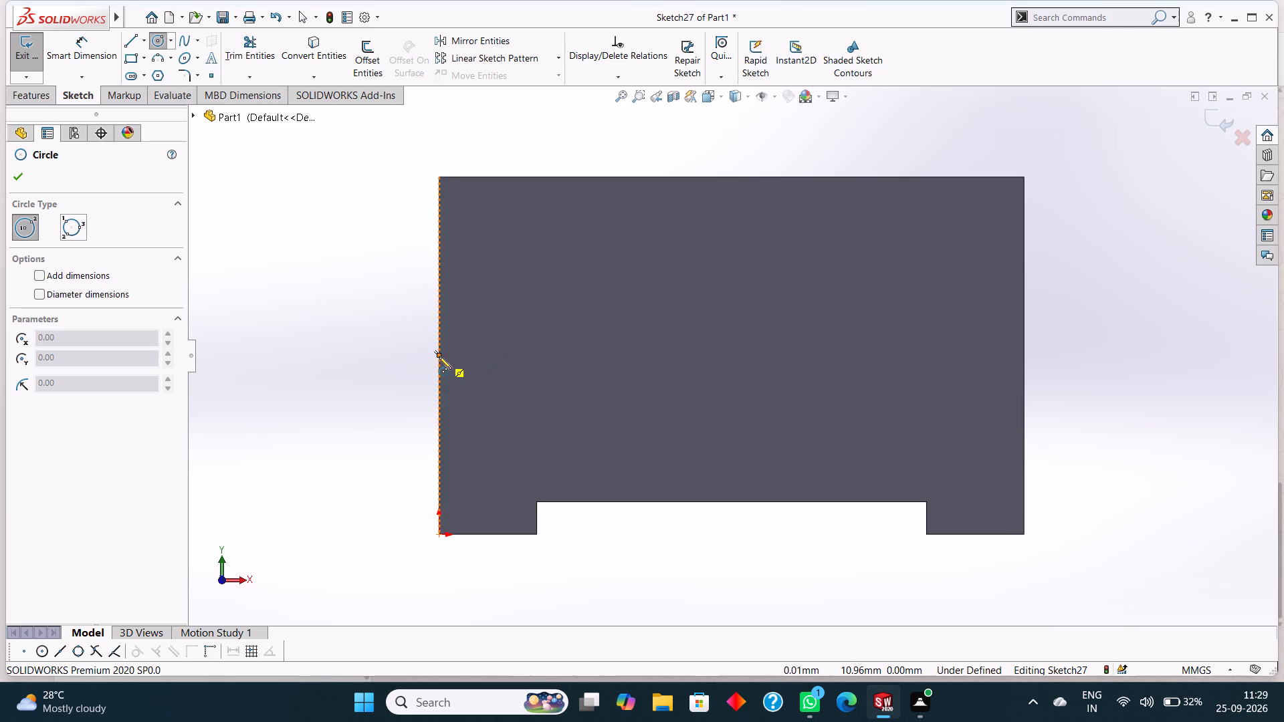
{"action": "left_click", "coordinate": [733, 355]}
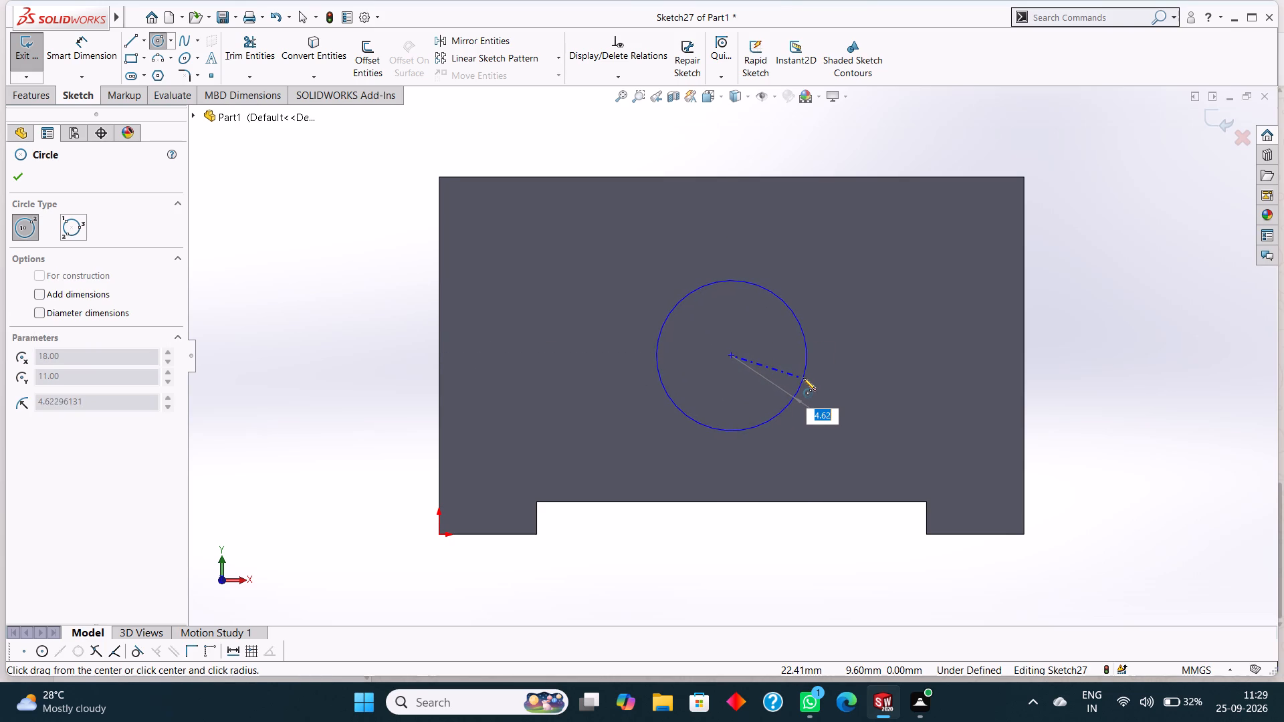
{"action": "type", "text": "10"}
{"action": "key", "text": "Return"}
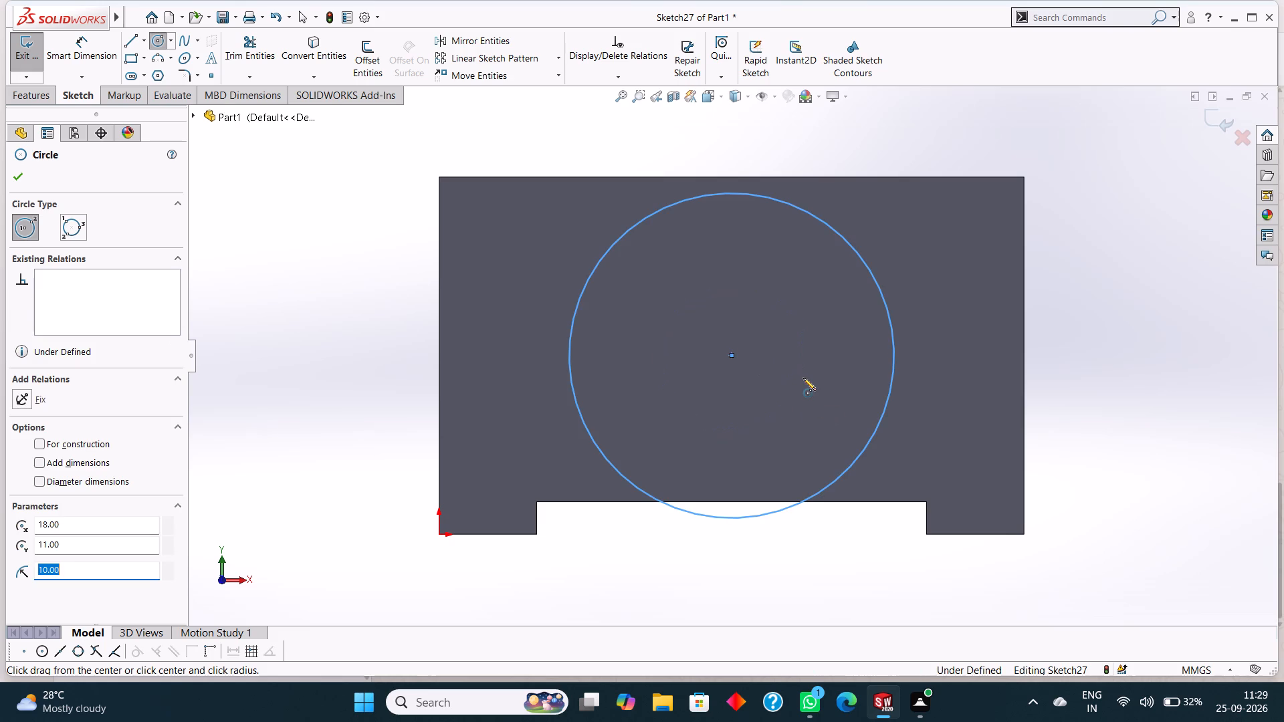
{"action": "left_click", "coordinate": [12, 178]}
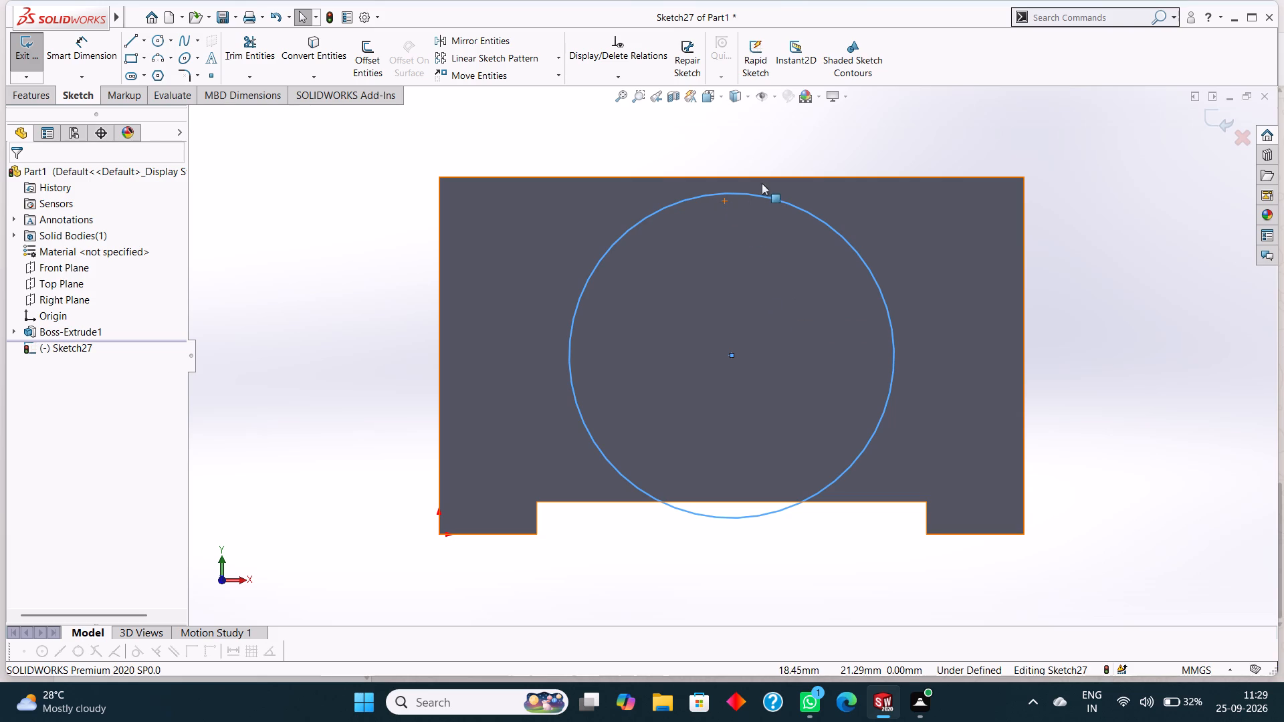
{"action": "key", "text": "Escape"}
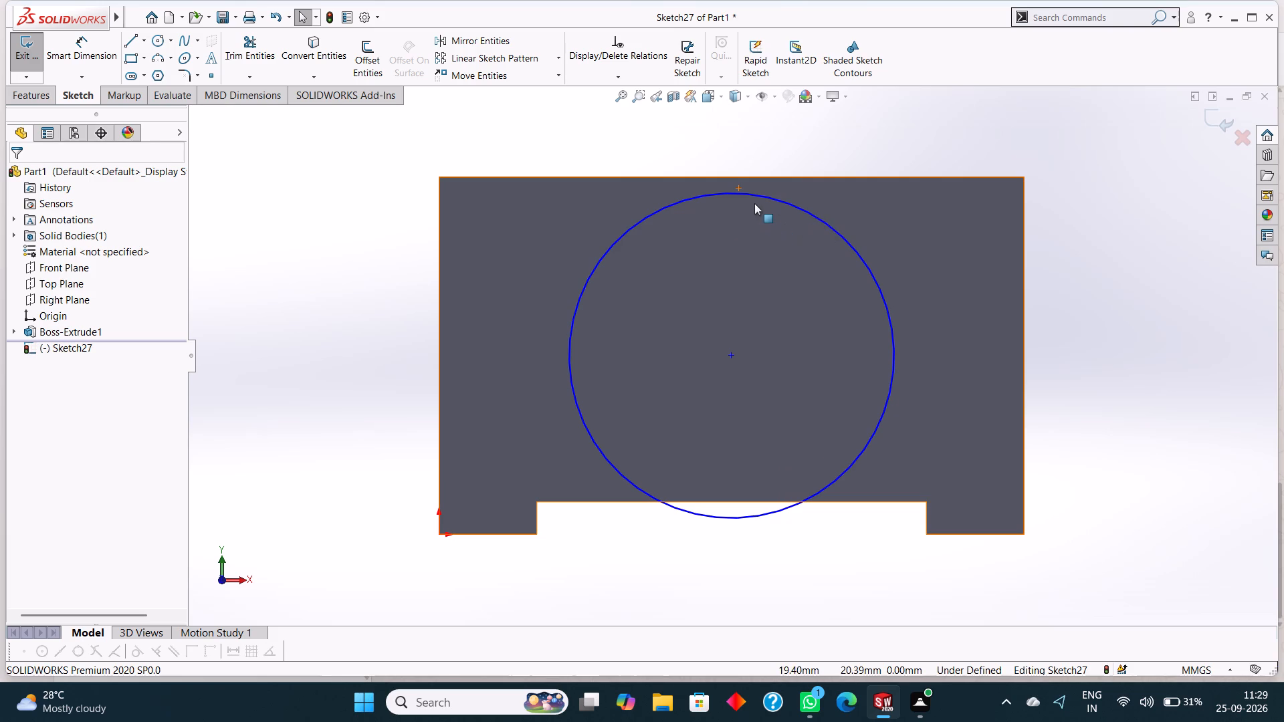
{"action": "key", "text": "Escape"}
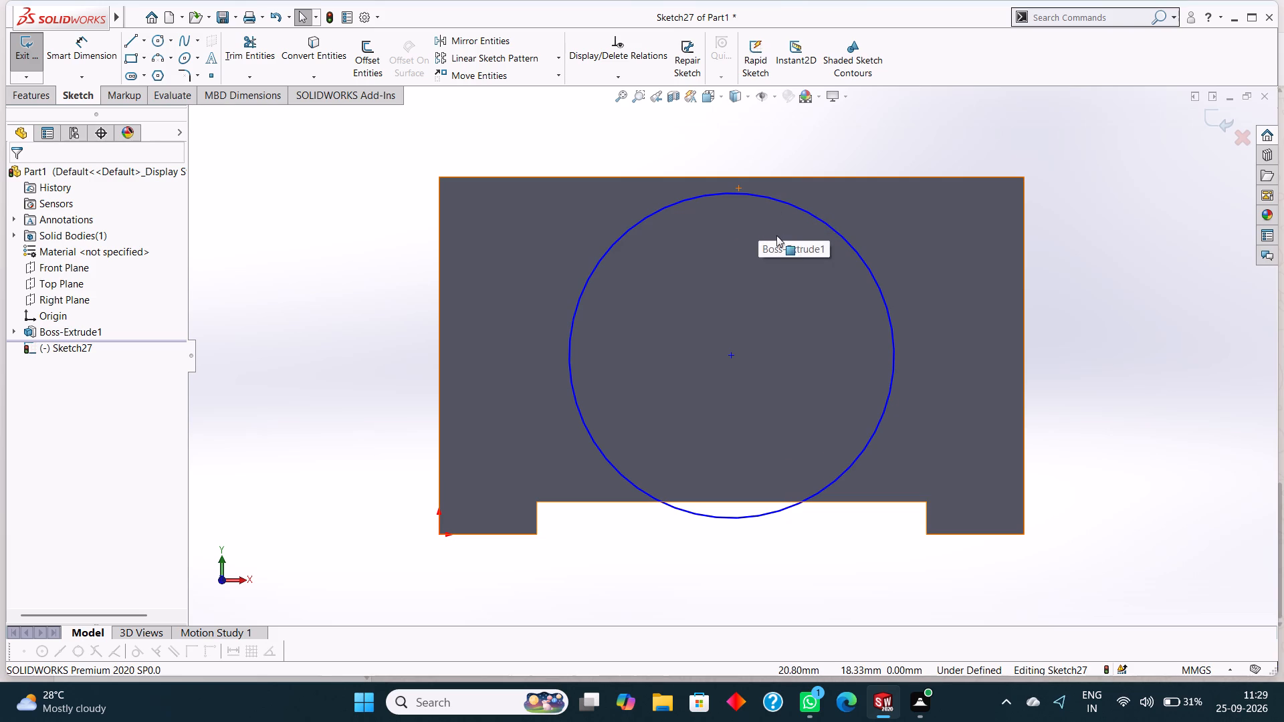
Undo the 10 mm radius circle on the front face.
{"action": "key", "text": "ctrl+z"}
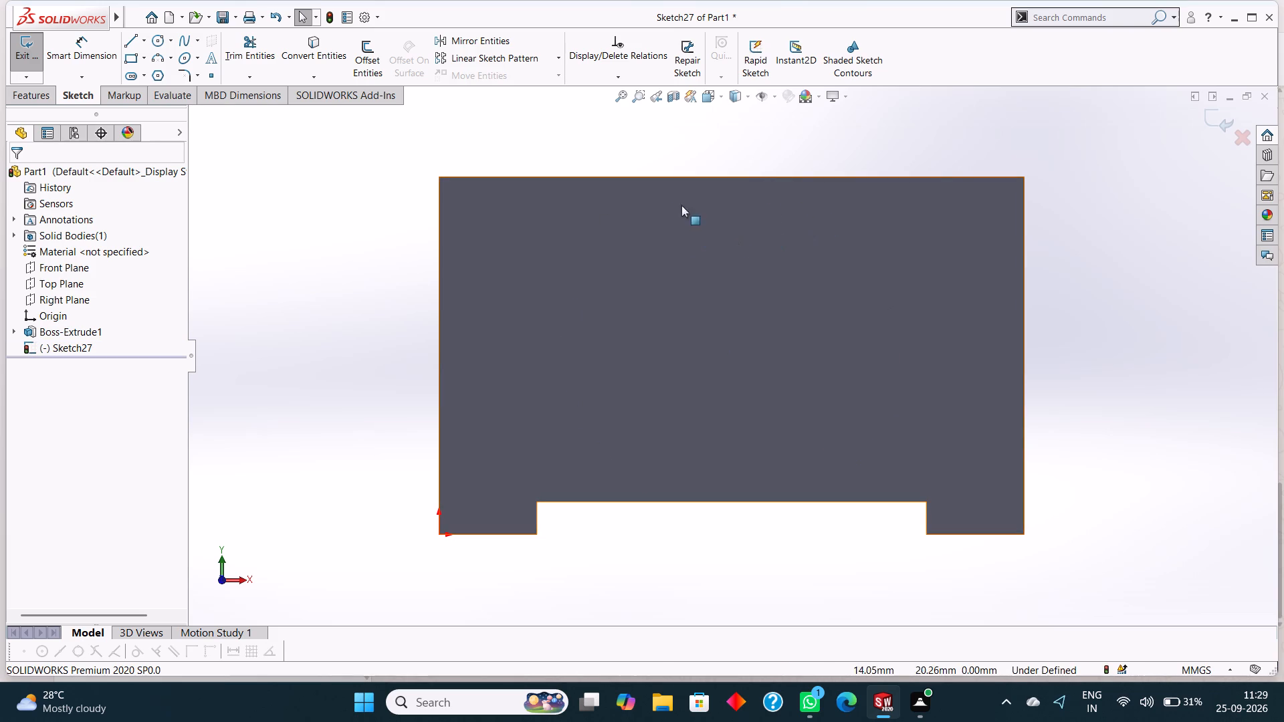
Sketch a circle of 14 mm radius on the block's front face, centred at X 18, Y 11 mm.
{"action": "left_click", "coordinate": [154, 45]}
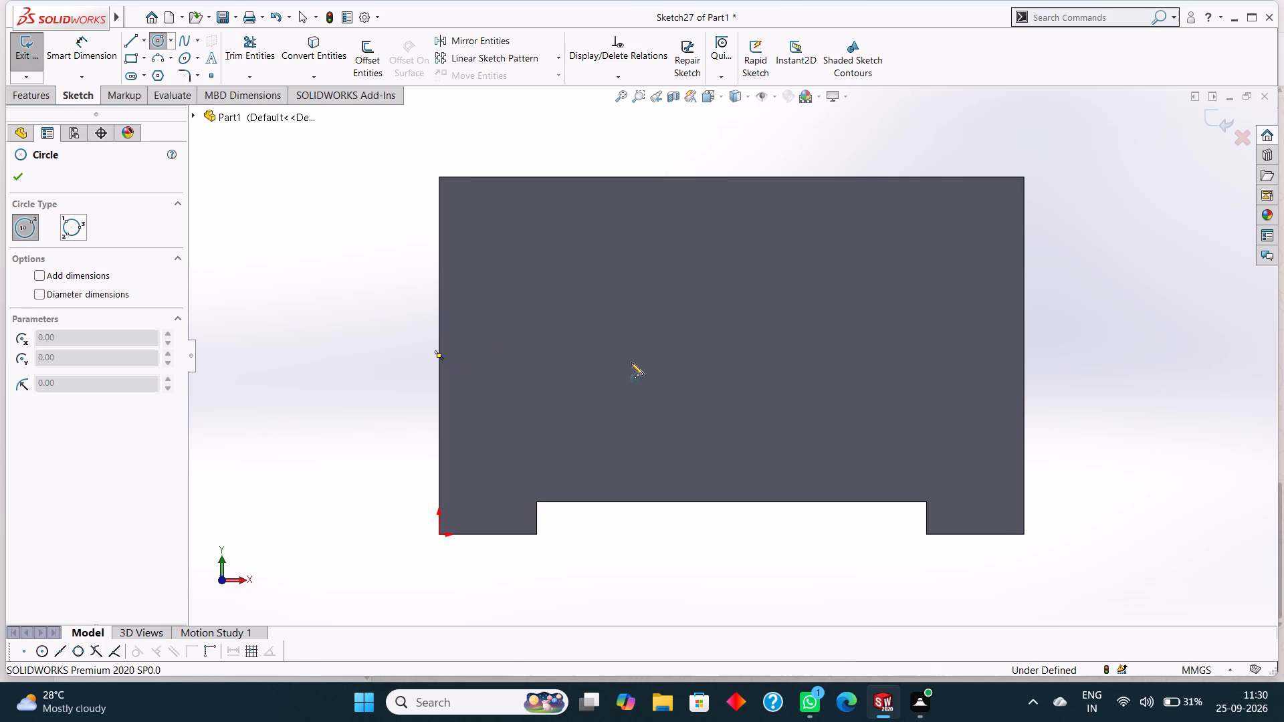
{"action": "left_click", "coordinate": [733, 356]}
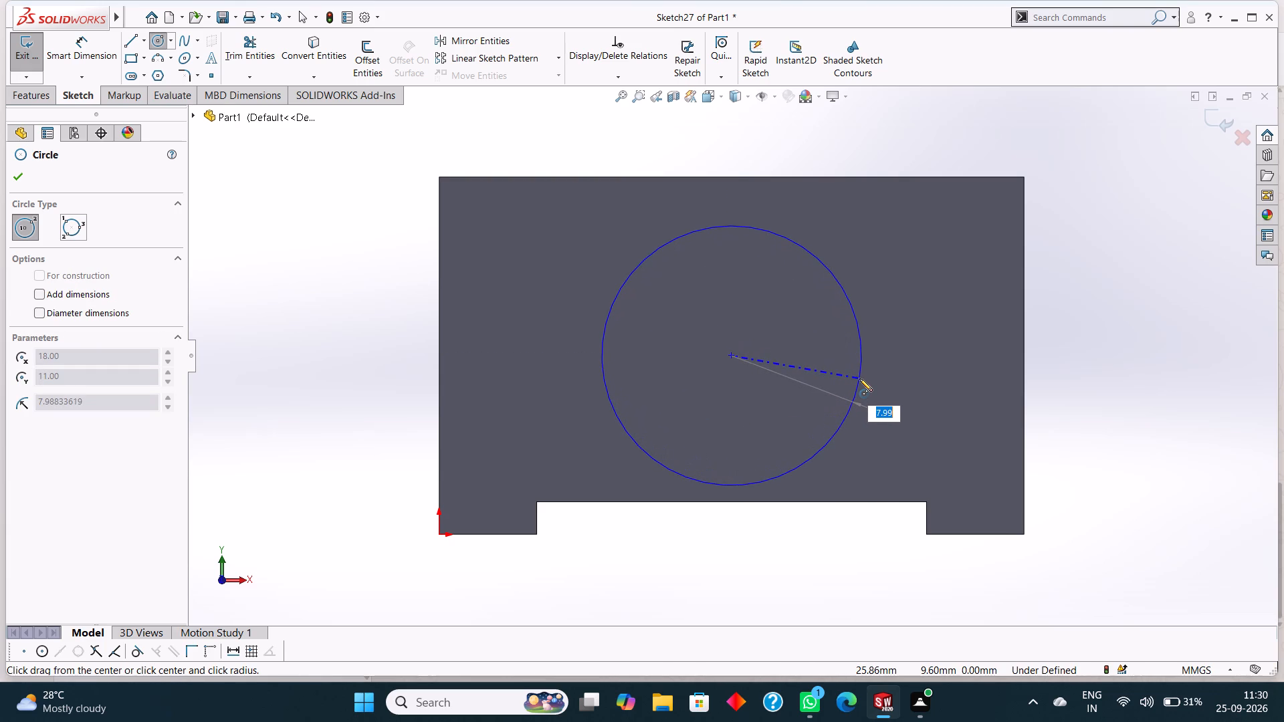
{"action": "type", "text": "14"}
{"action": "key", "text": "Return"}
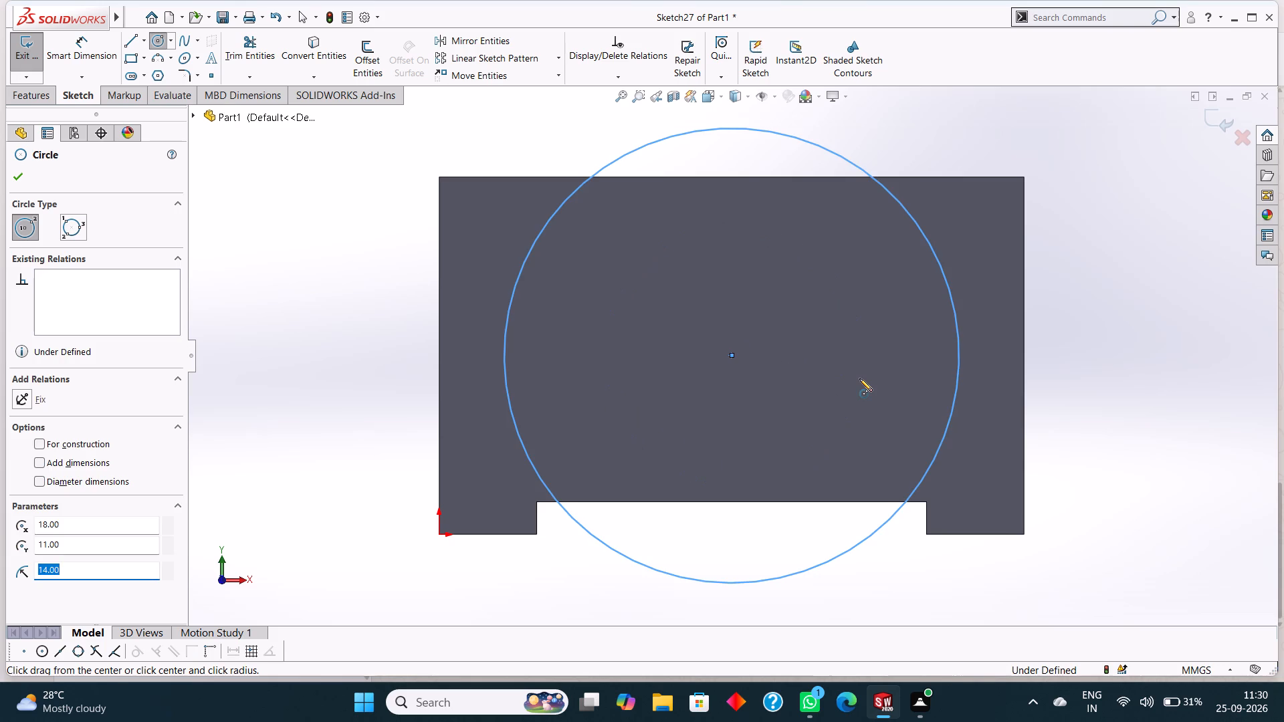
{"action": "left_click", "coordinate": [19, 180]}
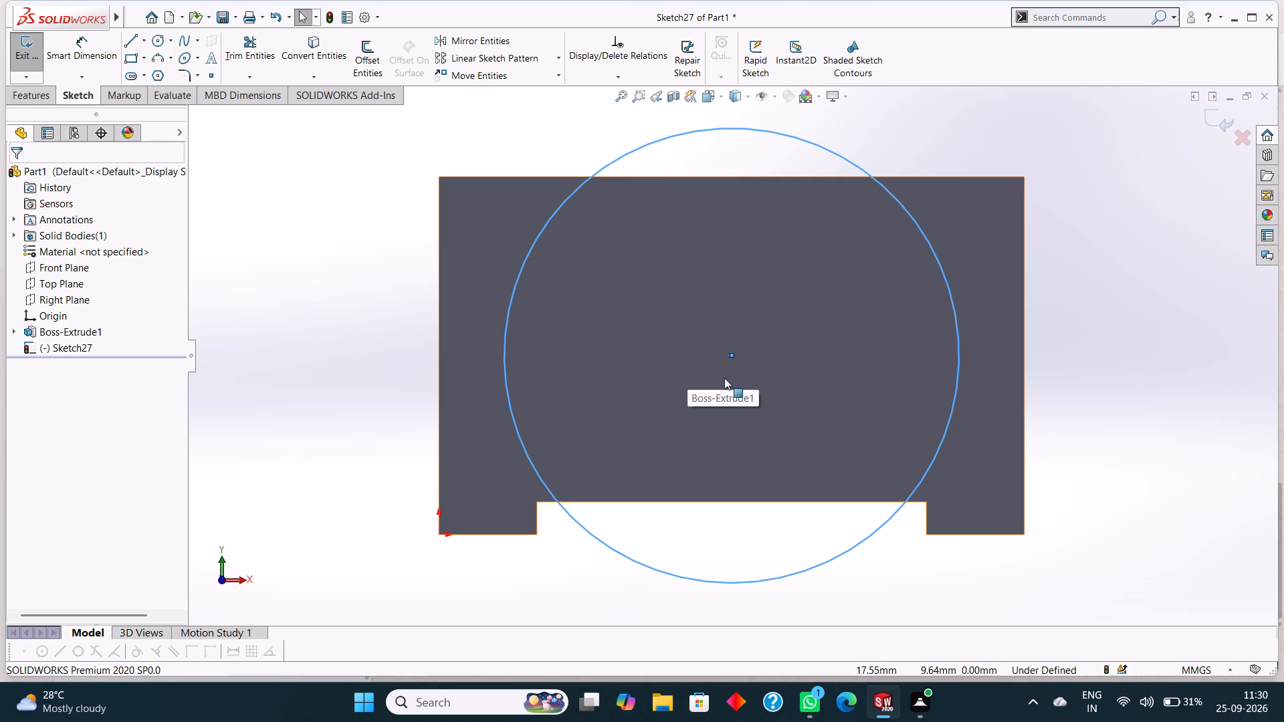
Dimension the circle's diameter, placing the dimension vertically beside the block's upper right corner.
{"action": "left_click", "coordinate": [66, 49]}
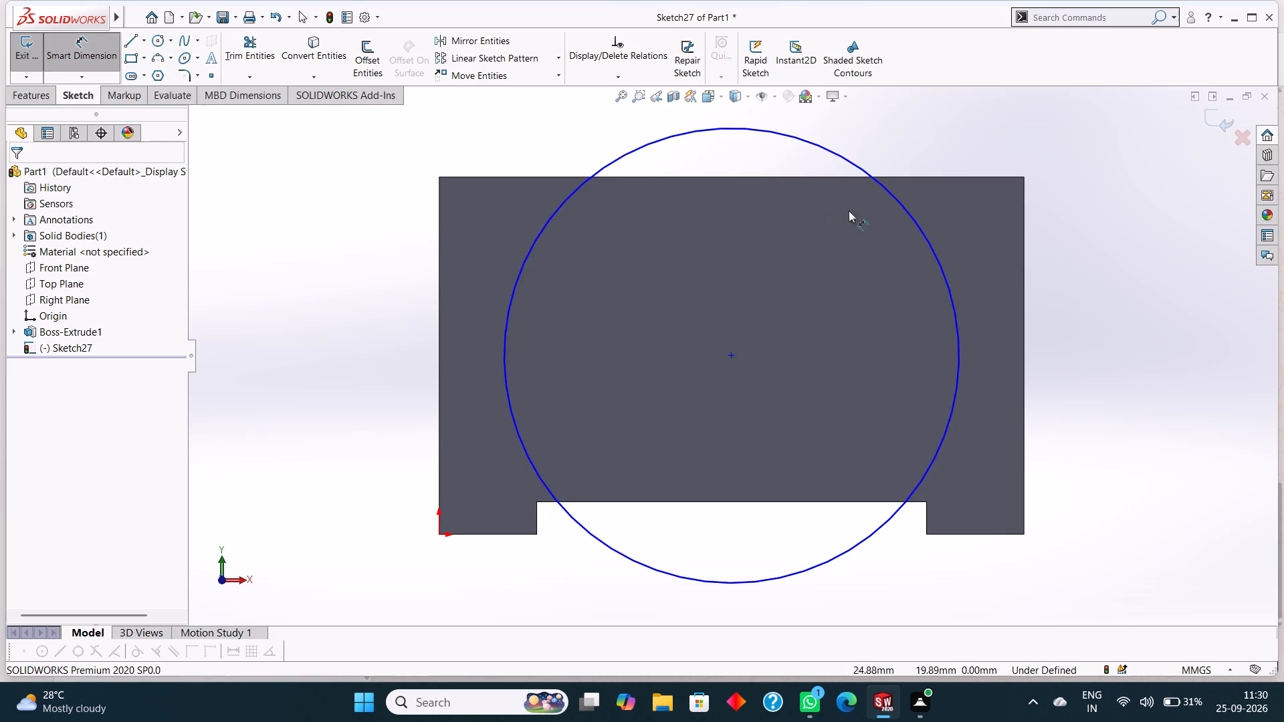
{"action": "left_click", "coordinate": [912, 219]}
{"action": "left_click", "coordinate": [1038, 150]}
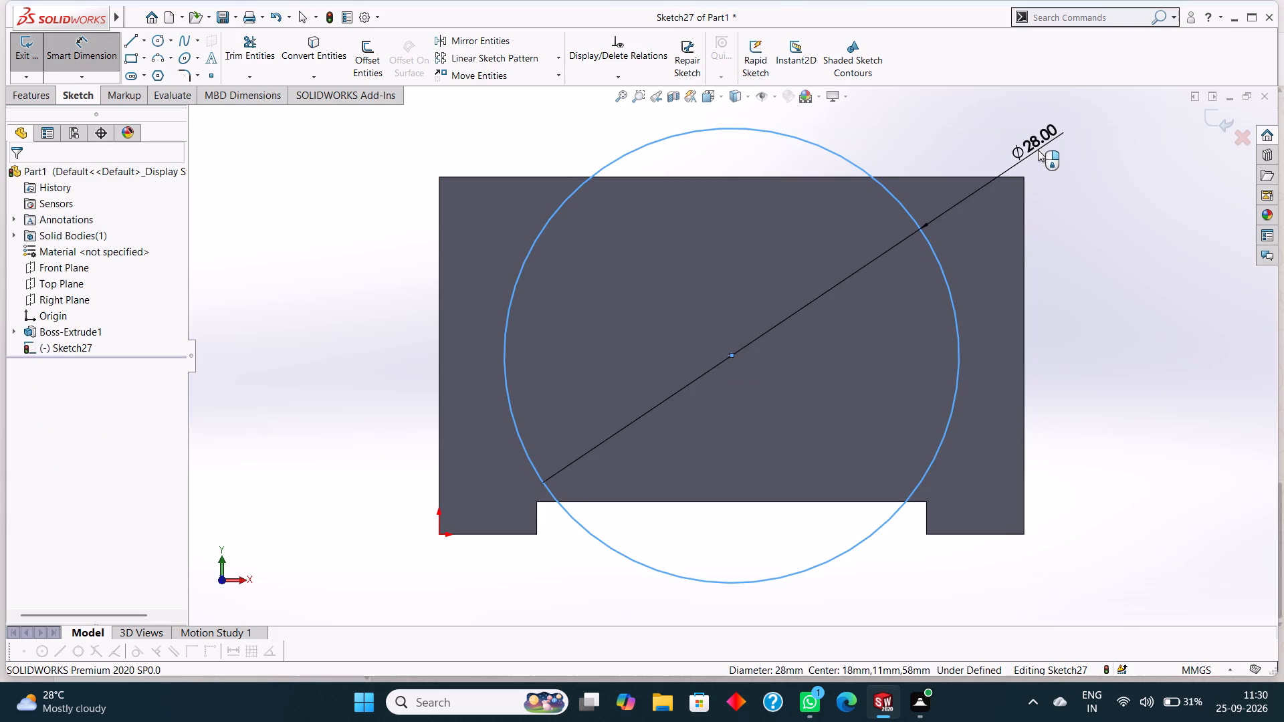
{"action": "left_click", "coordinate": [982, 130]}
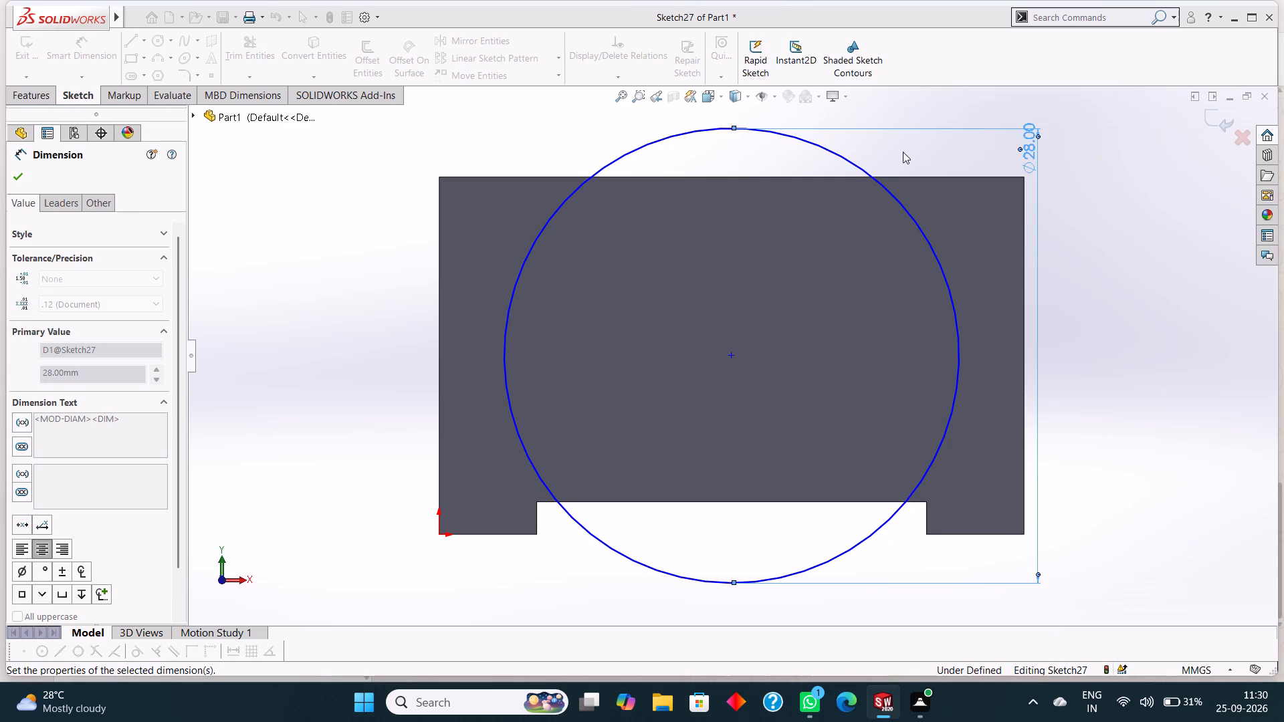
{"action": "left_click", "coordinate": [21, 175]}
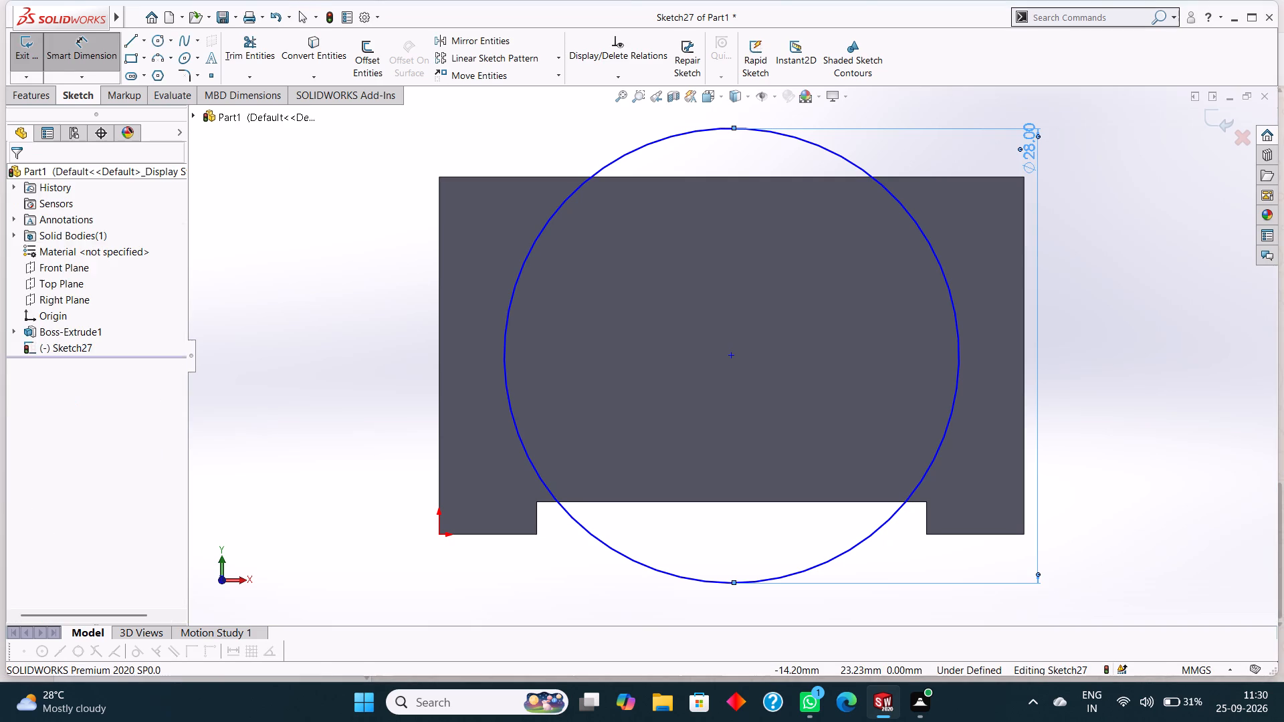
Start the Line tool and examine the block and its circle sketch from angled views.
{"action": "left_click", "coordinate": [126, 43]}
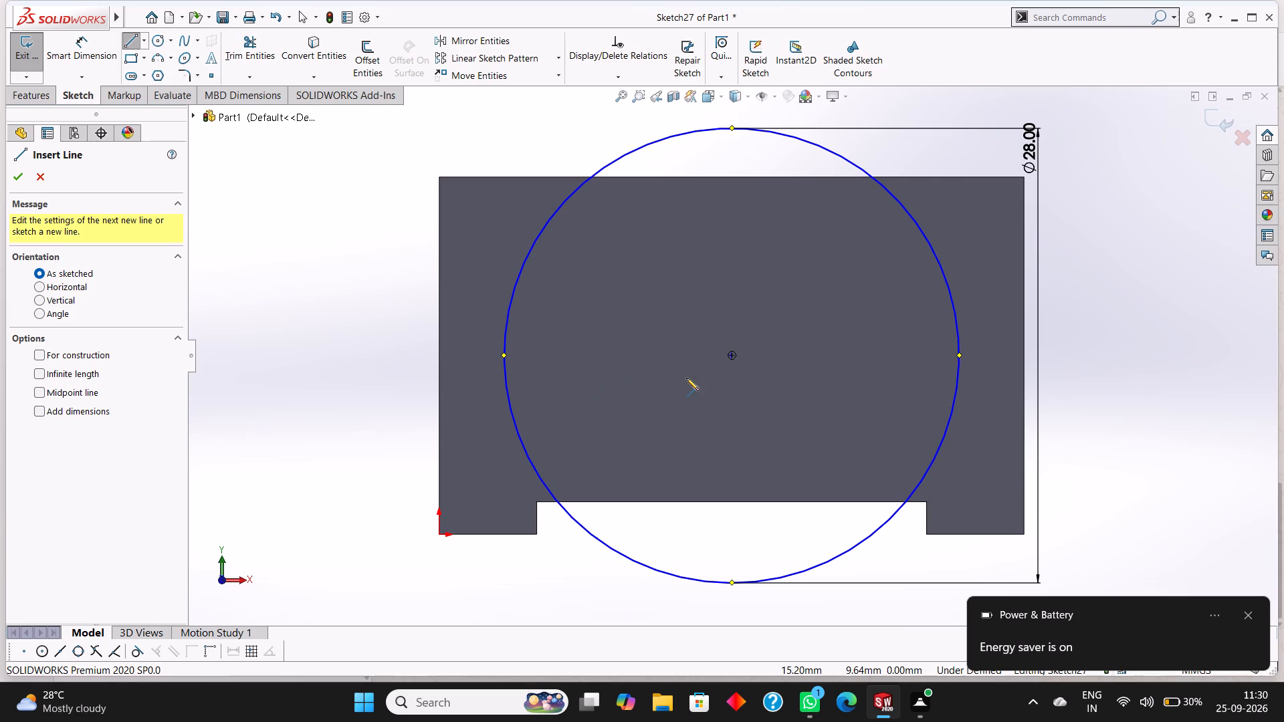
{"action": "middle_click_drag", "start_coordinate": [1105, 411], "coordinate": [1142, 429]}
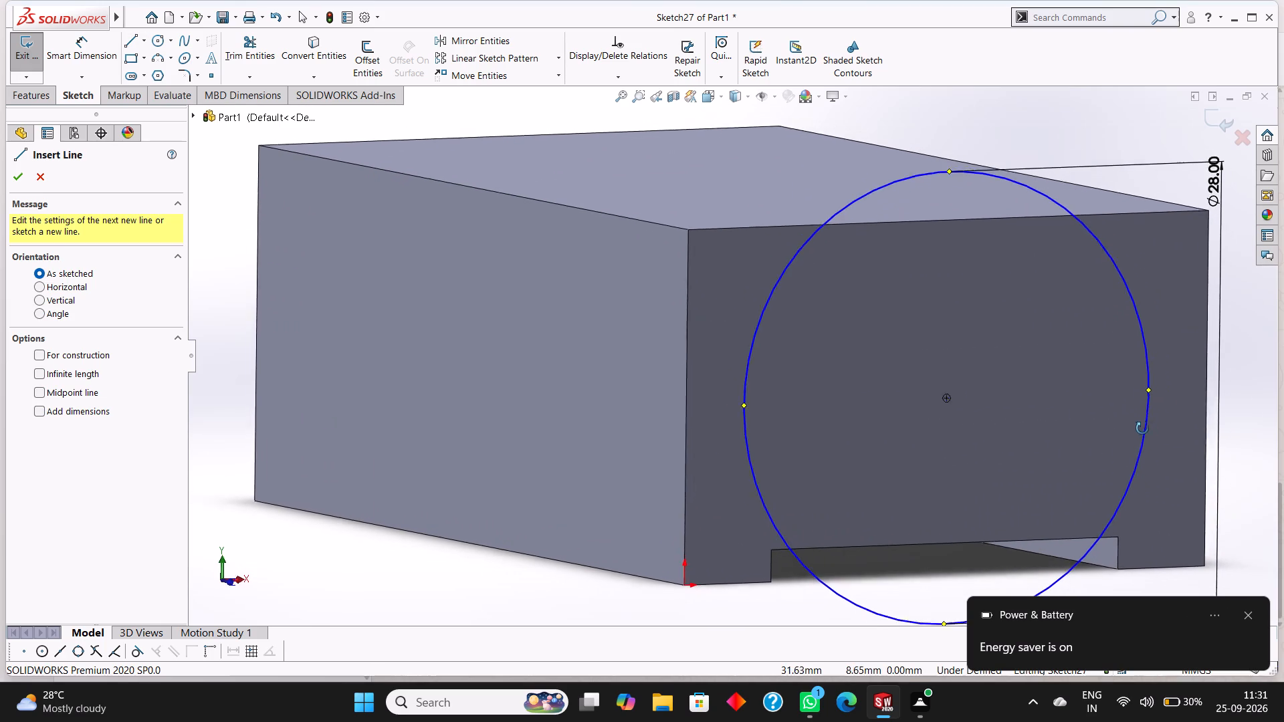
{"action": "middle_click_drag", "start_coordinate": [1142, 429], "coordinate": [1130, 421]}
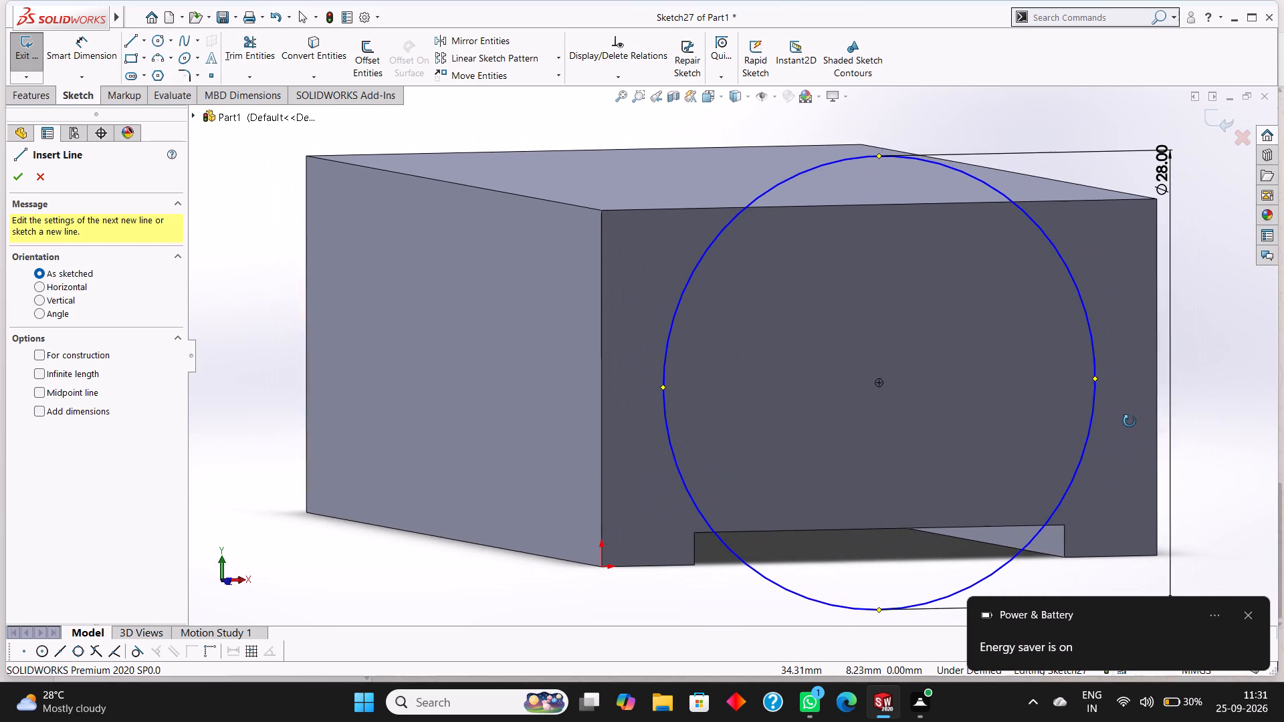
{"action": "middle_click_drag", "start_coordinate": [1130, 421], "coordinate": [1121, 414]}
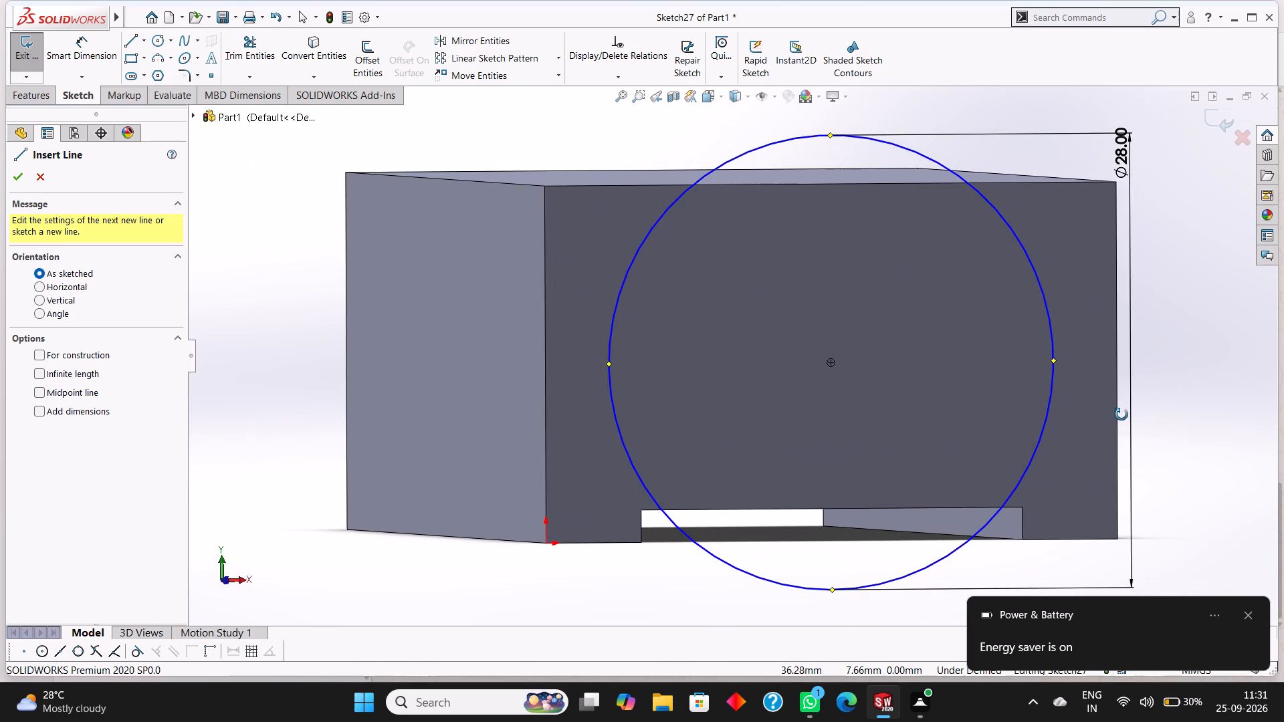
{"action": "middle_click_drag", "start_coordinate": [1121, 414], "coordinate": [1130, 414]}
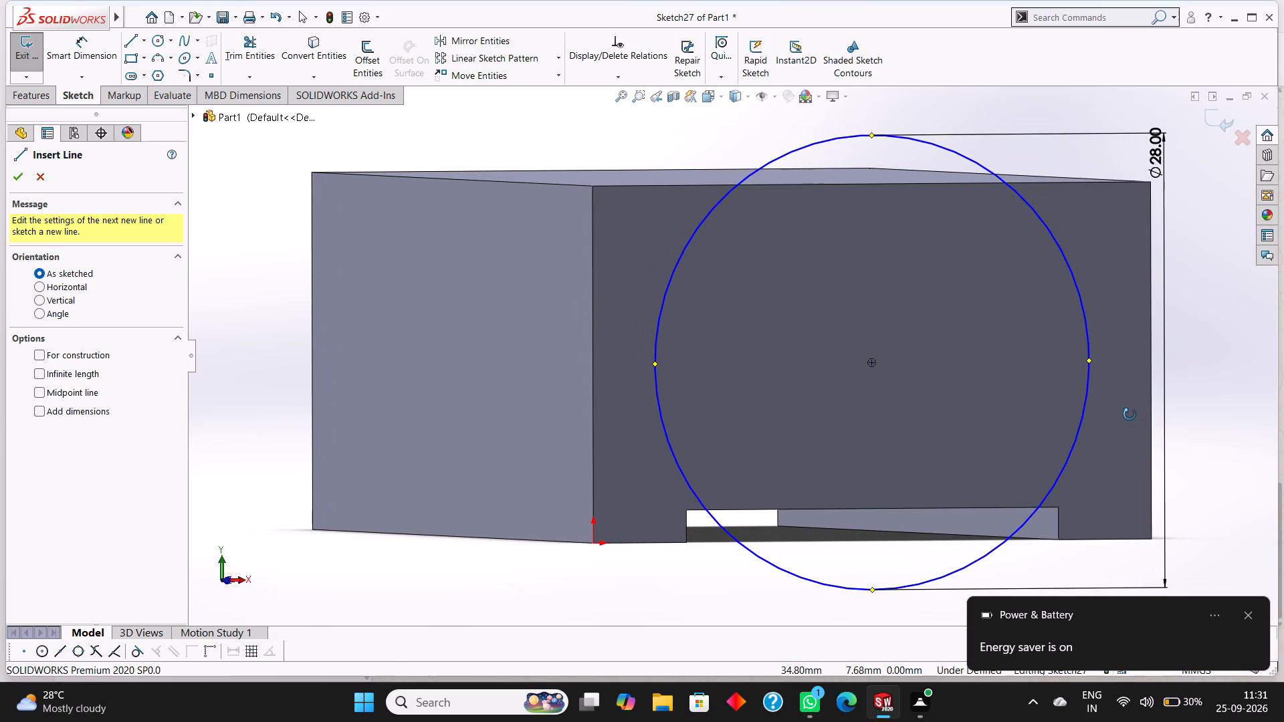
{"action": "middle_click_drag", "start_coordinate": [1130, 414], "coordinate": [1117, 411]}
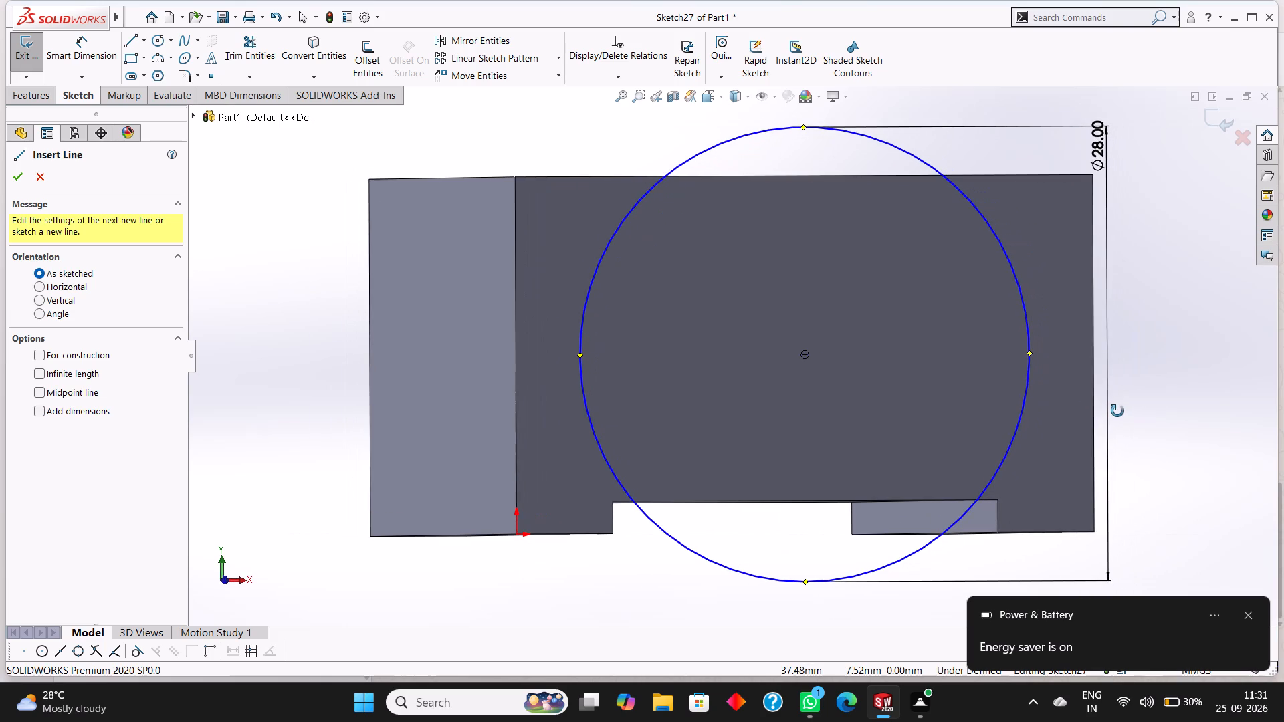
{"action": "middle_click_drag", "start_coordinate": [1117, 411], "coordinate": [1119, 414]}
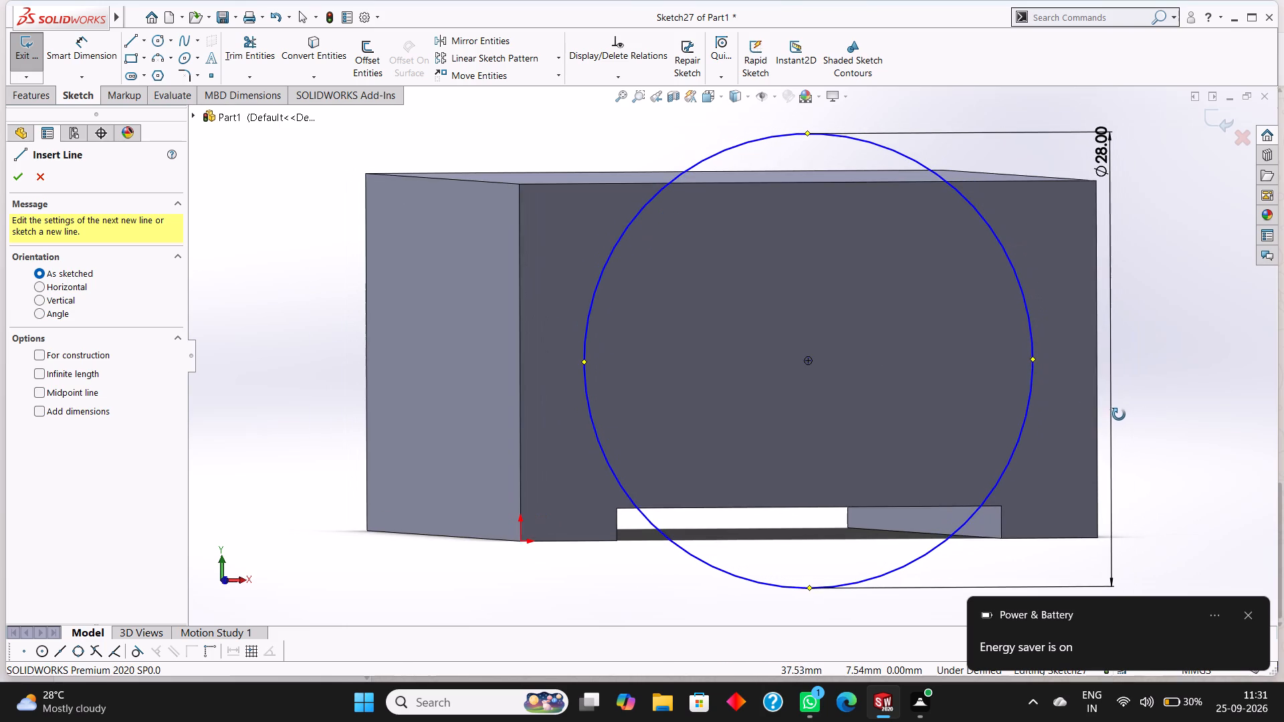
{"action": "middle_click_drag", "start_coordinate": [1119, 414], "coordinate": [1107, 422]}
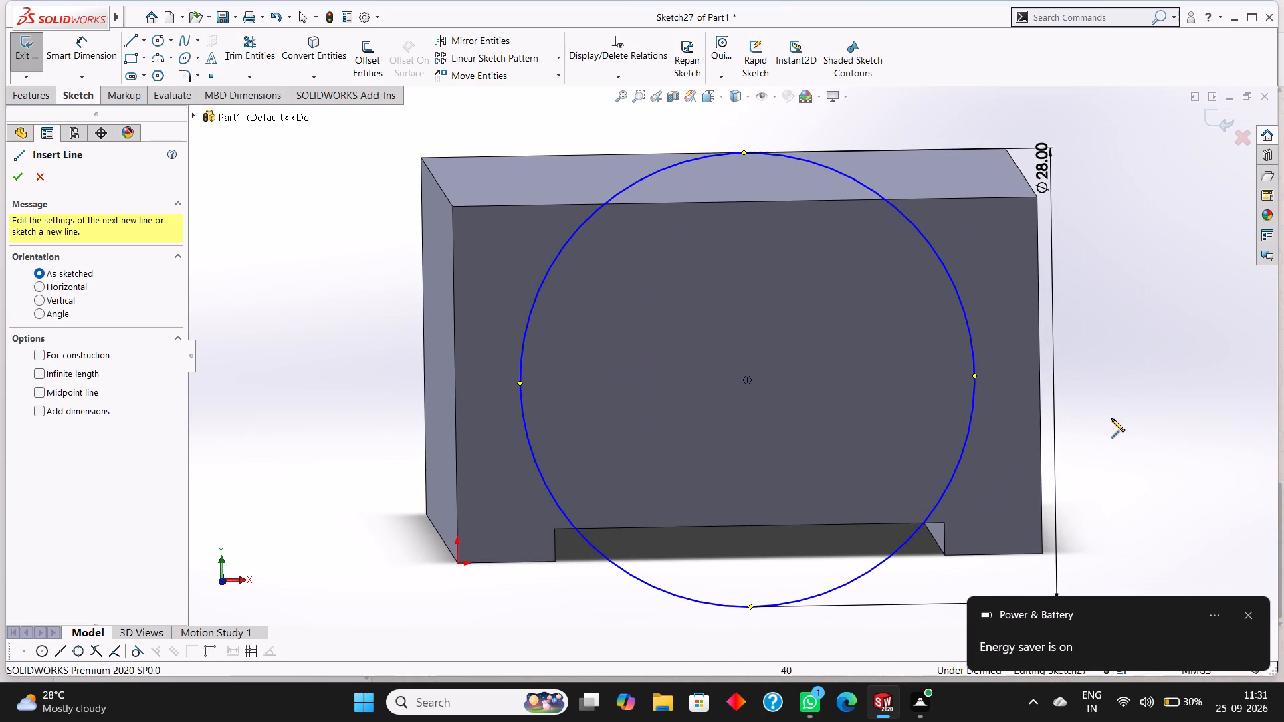
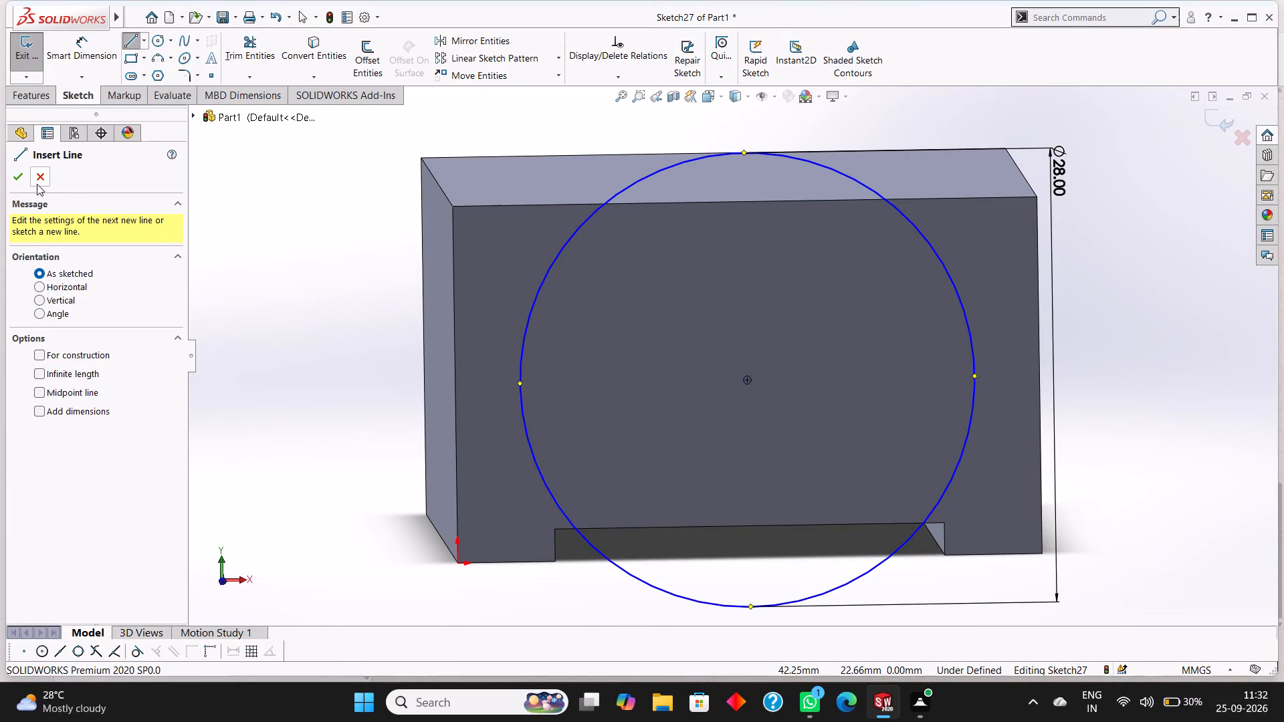
Draw a horizontal 28 mm line across the circle's diameter, joining its two side quadrant points through the centre.
{"action": "left_click", "coordinate": [520, 383]}
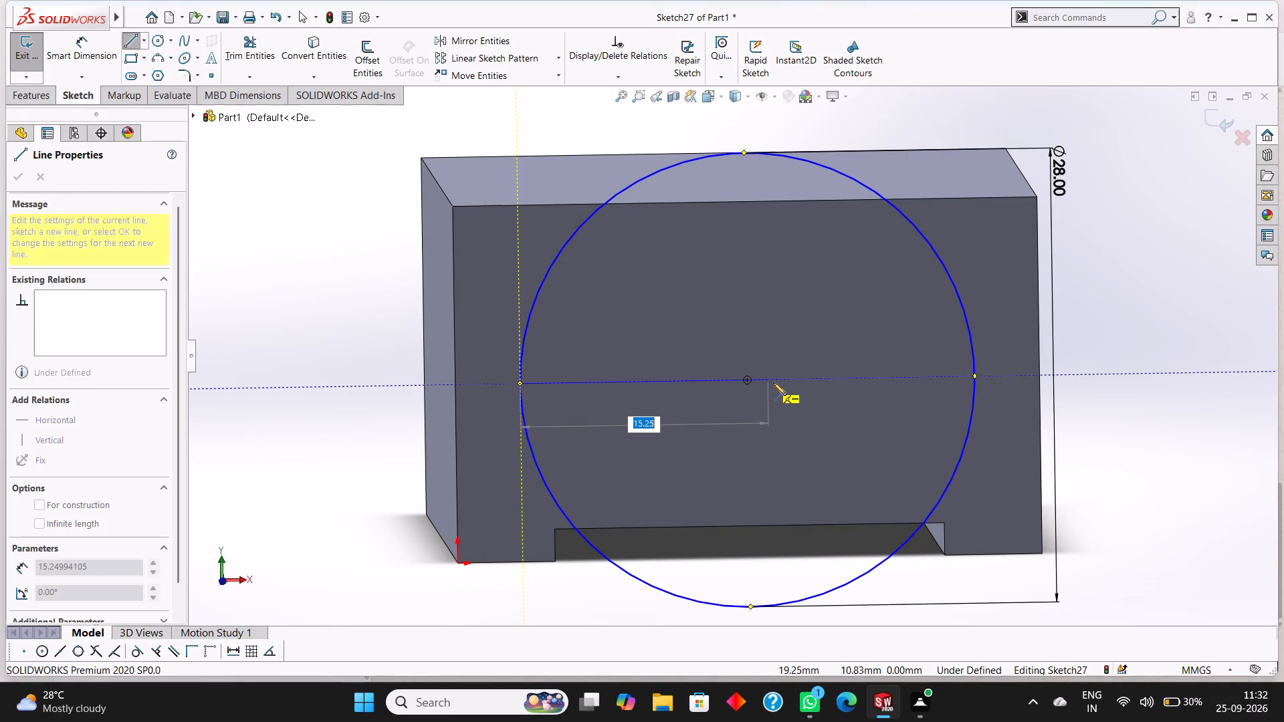
{"action": "left_click", "coordinate": [974, 376]}
{"action": "right_click", "coordinate": [840, 337]}
{"action": "left_click", "coordinate": [897, 342]}
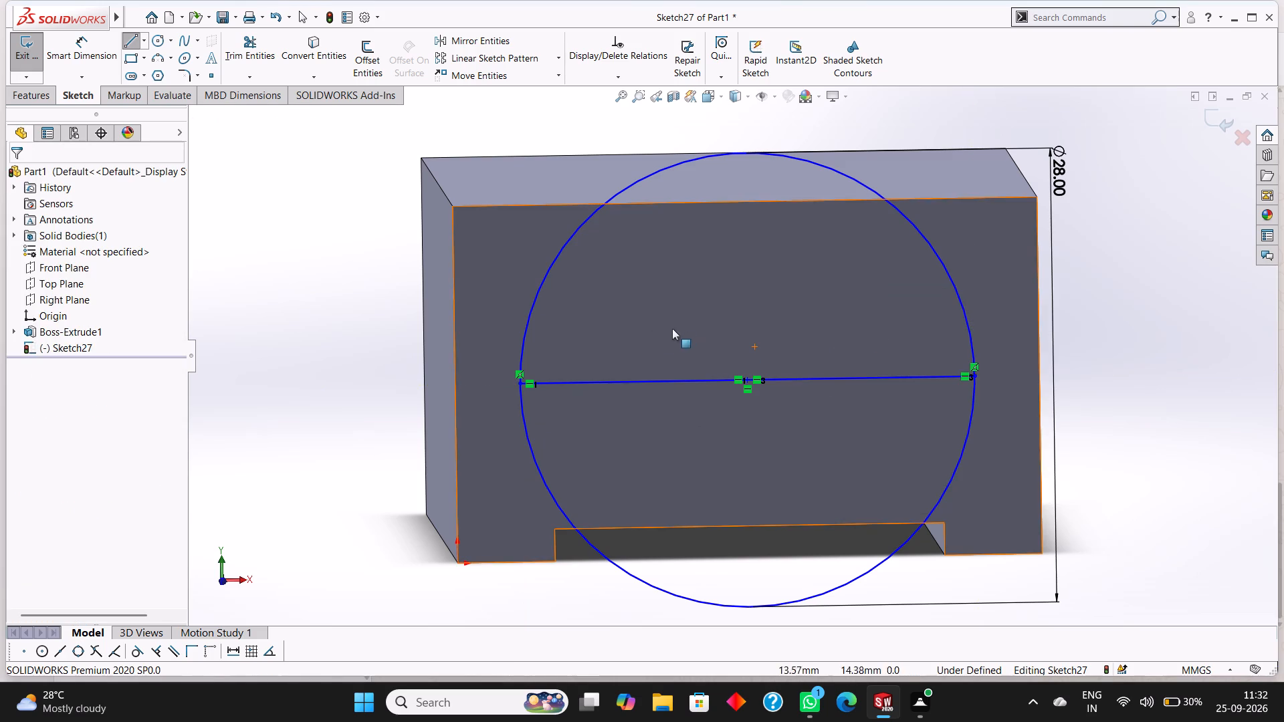
Trim away the lower half of the circle below the horizontal line using Trim to closest.
{"action": "left_click", "coordinate": [261, 38]}
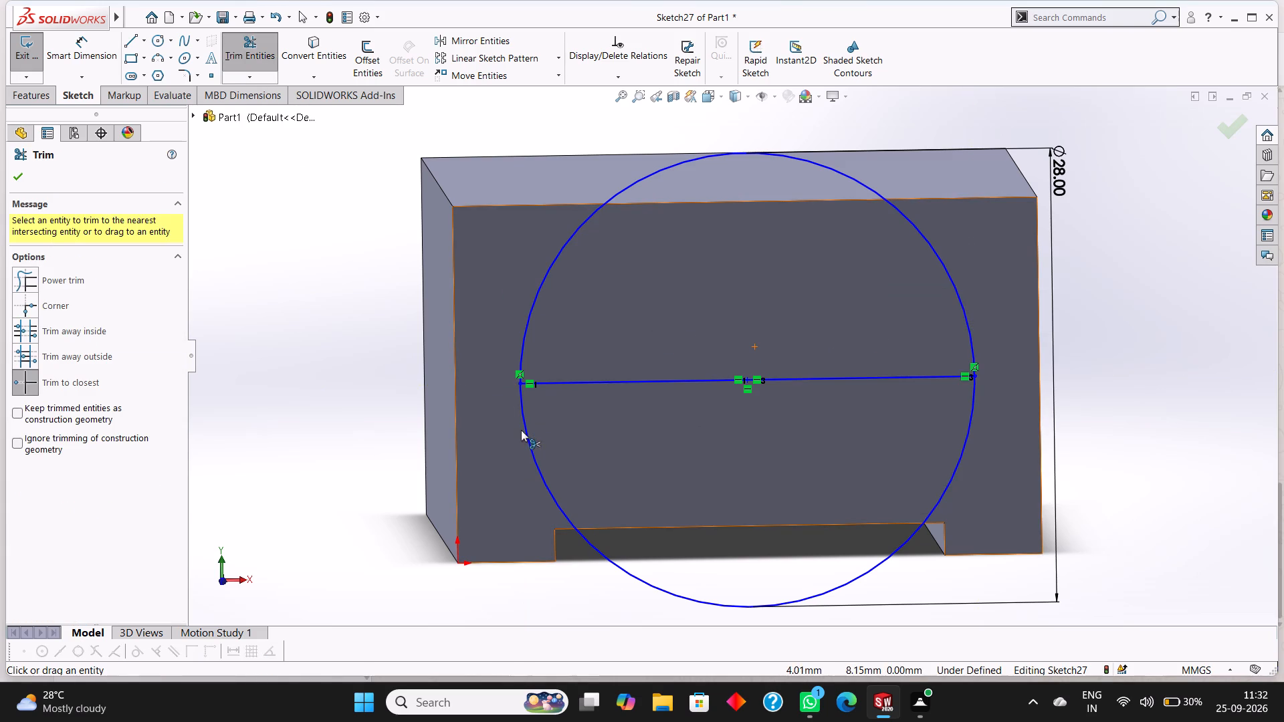
{"action": "left_click", "coordinate": [526, 432]}
{"action": "left_click", "coordinate": [22, 176]}
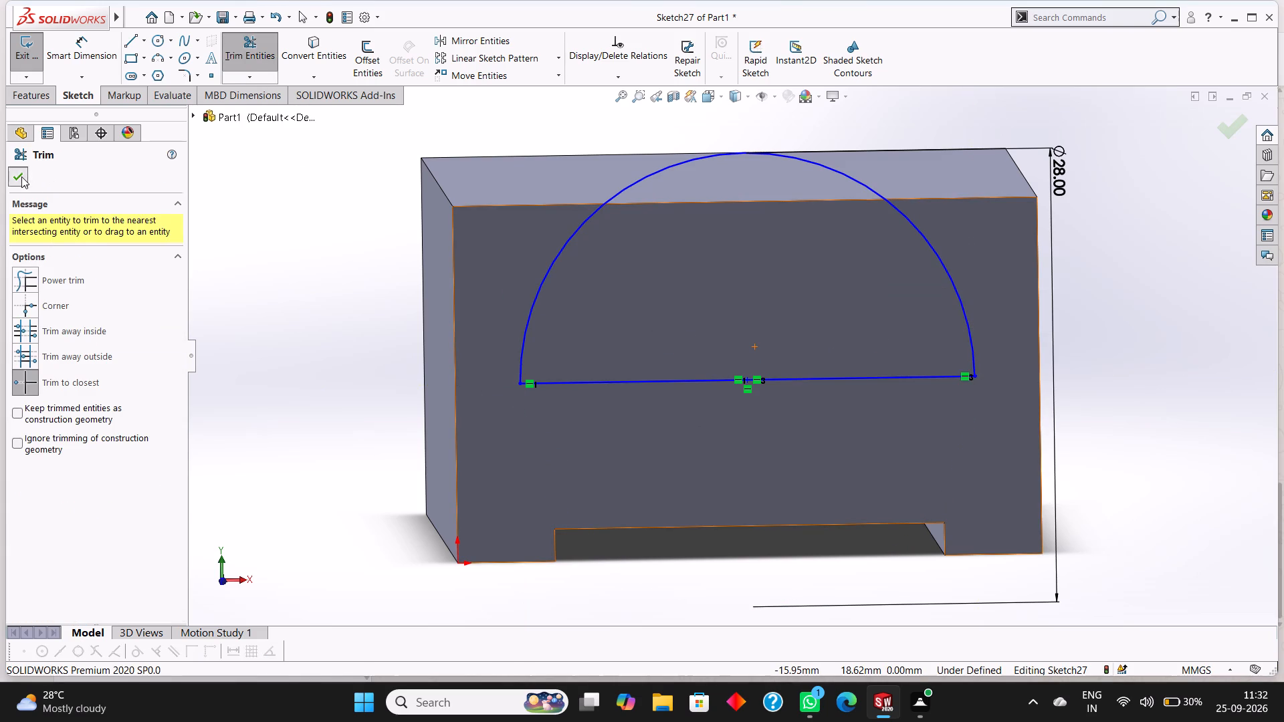
Extrude the half-circle profile as a boss Through All, reversed along the block's length, with Merge result on.
{"action": "left_click", "coordinate": [38, 91]}
{"action": "left_click", "coordinate": [42, 64]}
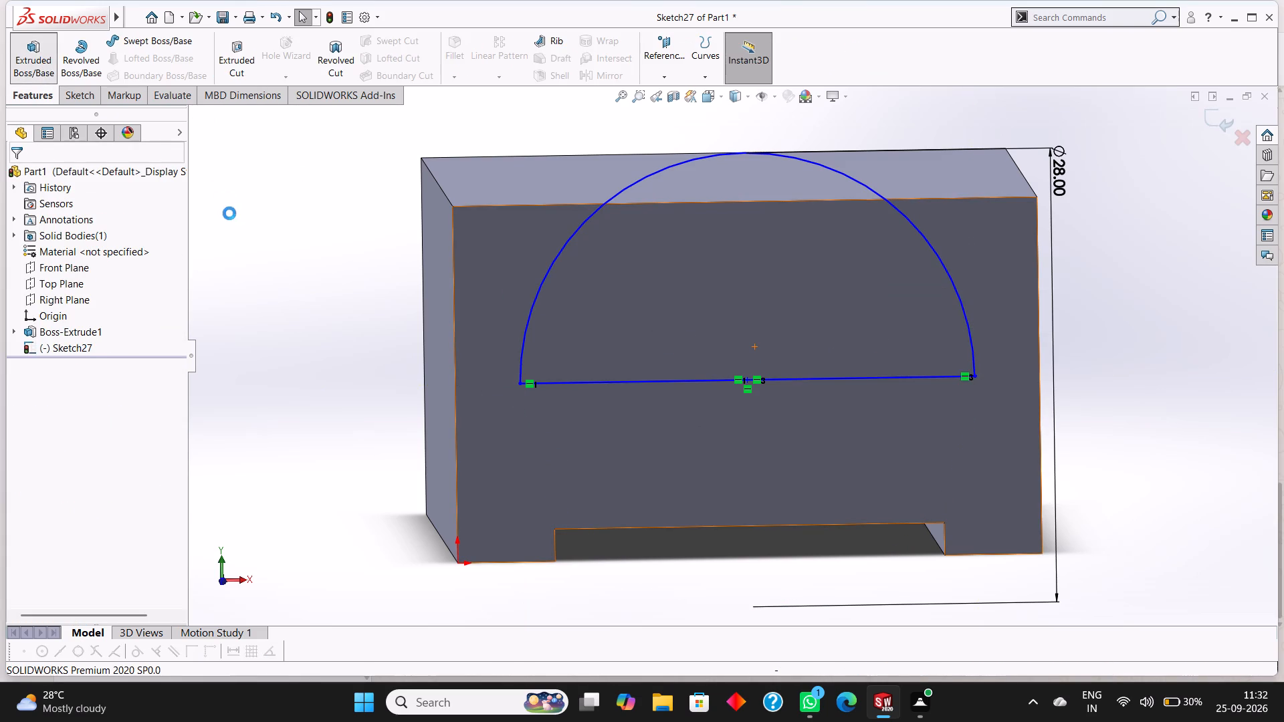
{"action": "middle_click_drag", "start_coordinate": [259, 238], "coordinate": [322, 289]}
{"action": "left_click", "coordinate": [98, 265]}
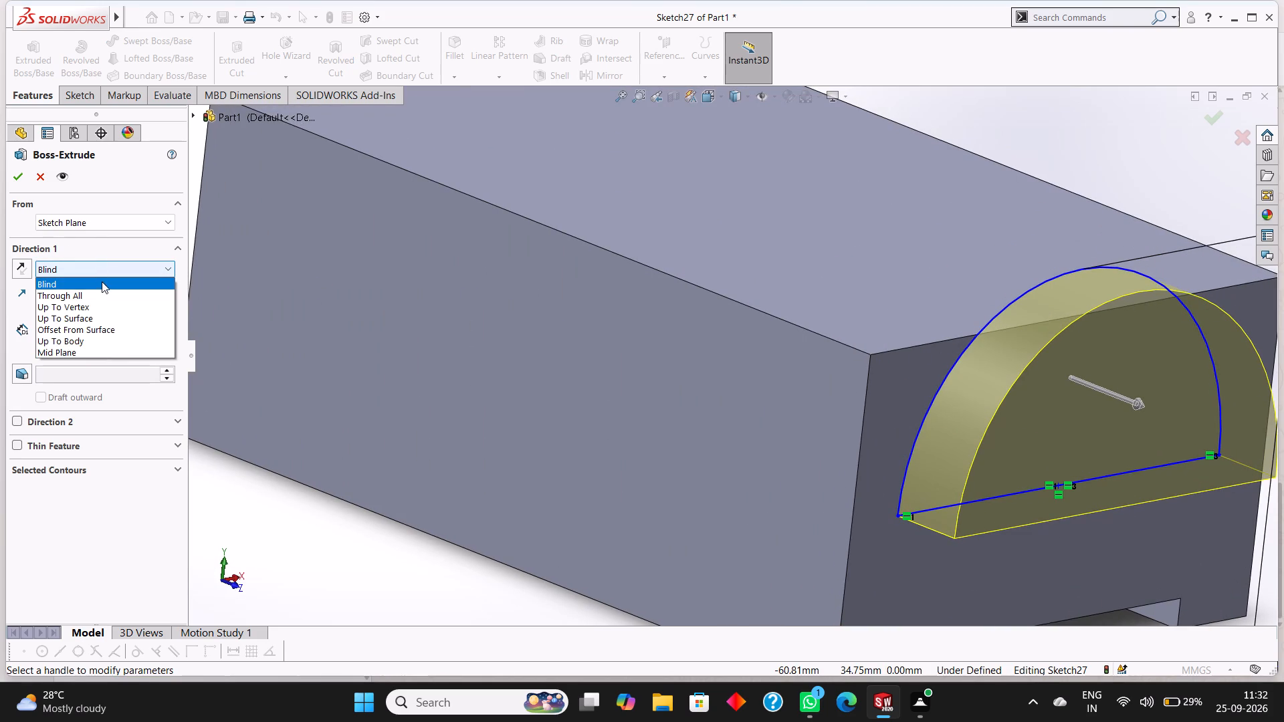
{"action": "left_click", "coordinate": [102, 294]}
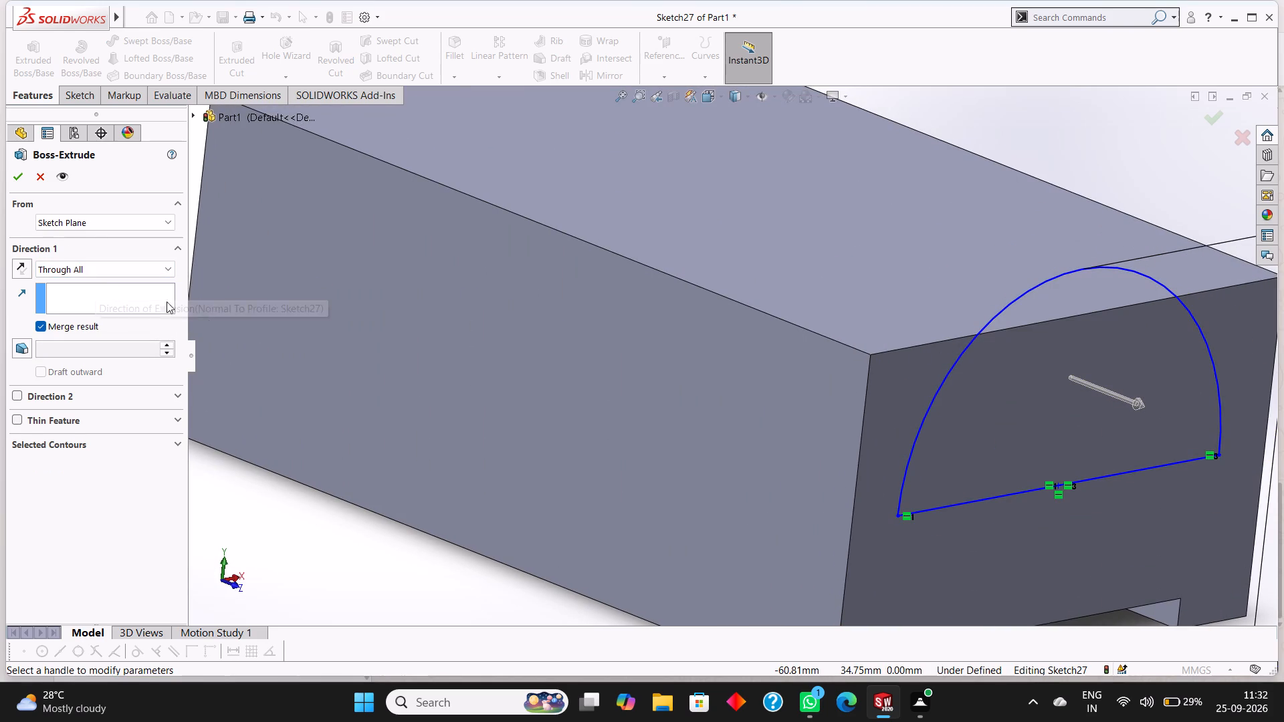
{"action": "left_click", "coordinate": [82, 269]}
{"action": "left_click", "coordinate": [73, 284]}
{"action": "left_click", "coordinate": [23, 271]}
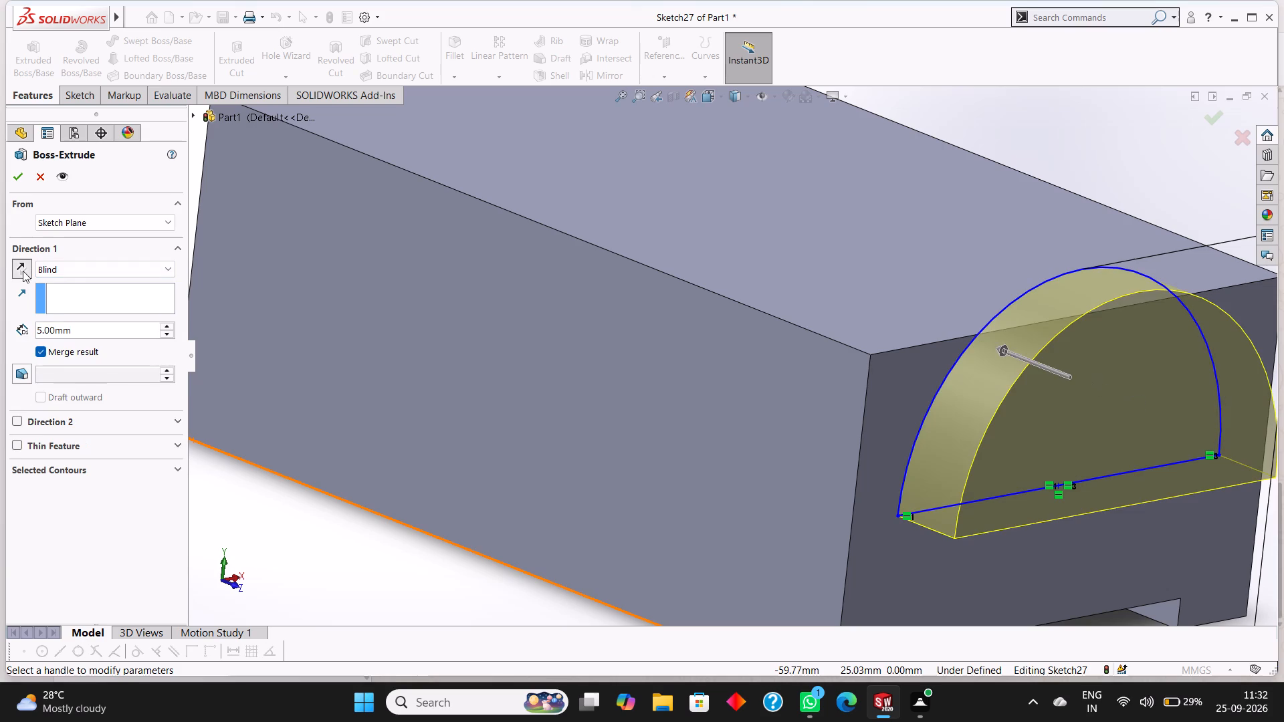
{"action": "left_click", "coordinate": [80, 268]}
{"action": "left_click", "coordinate": [69, 296]}
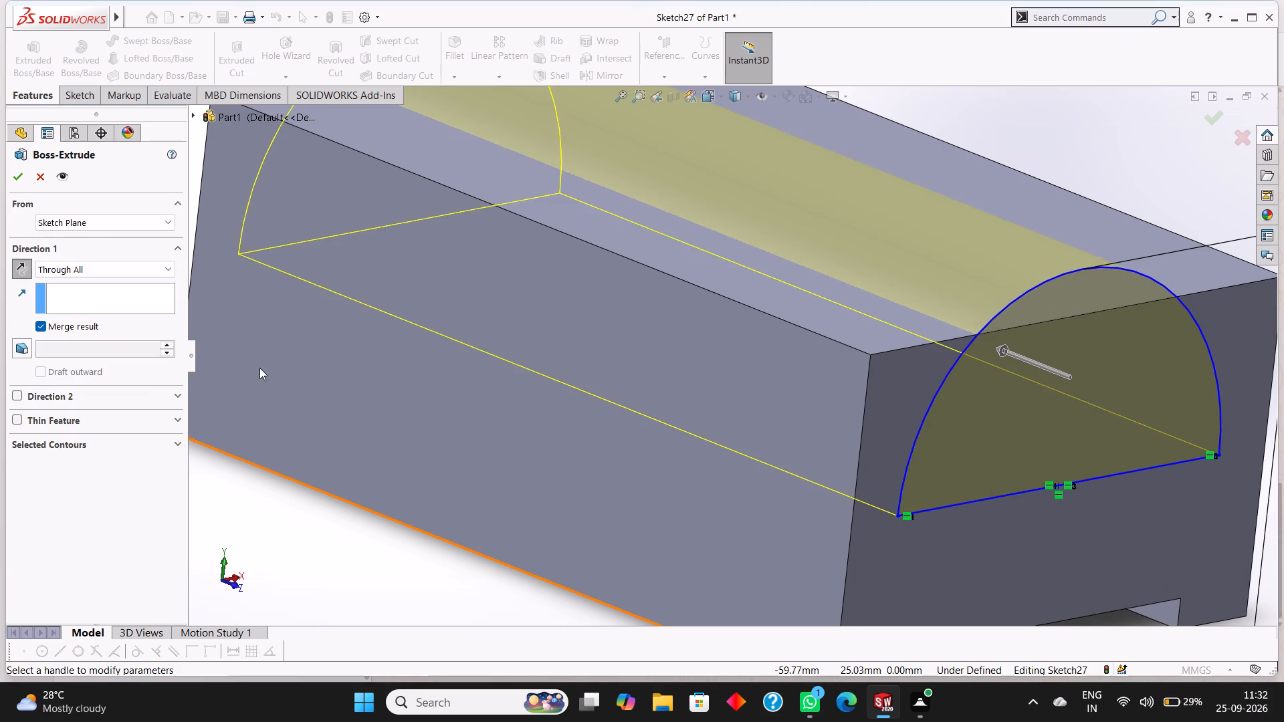
{"action": "scroll", "coordinate": [518, 420], "scroll_direction": "up", "scroll_amount": 3}
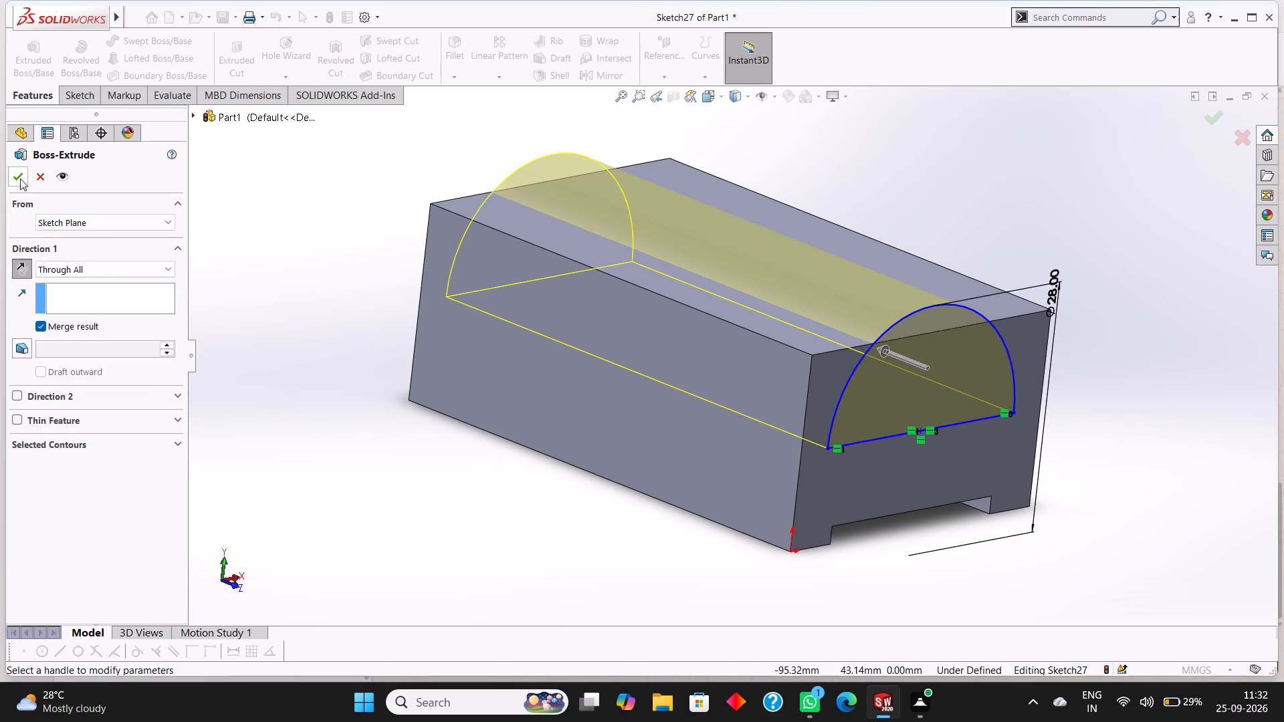
{"action": "left_click", "coordinate": [16, 174]}
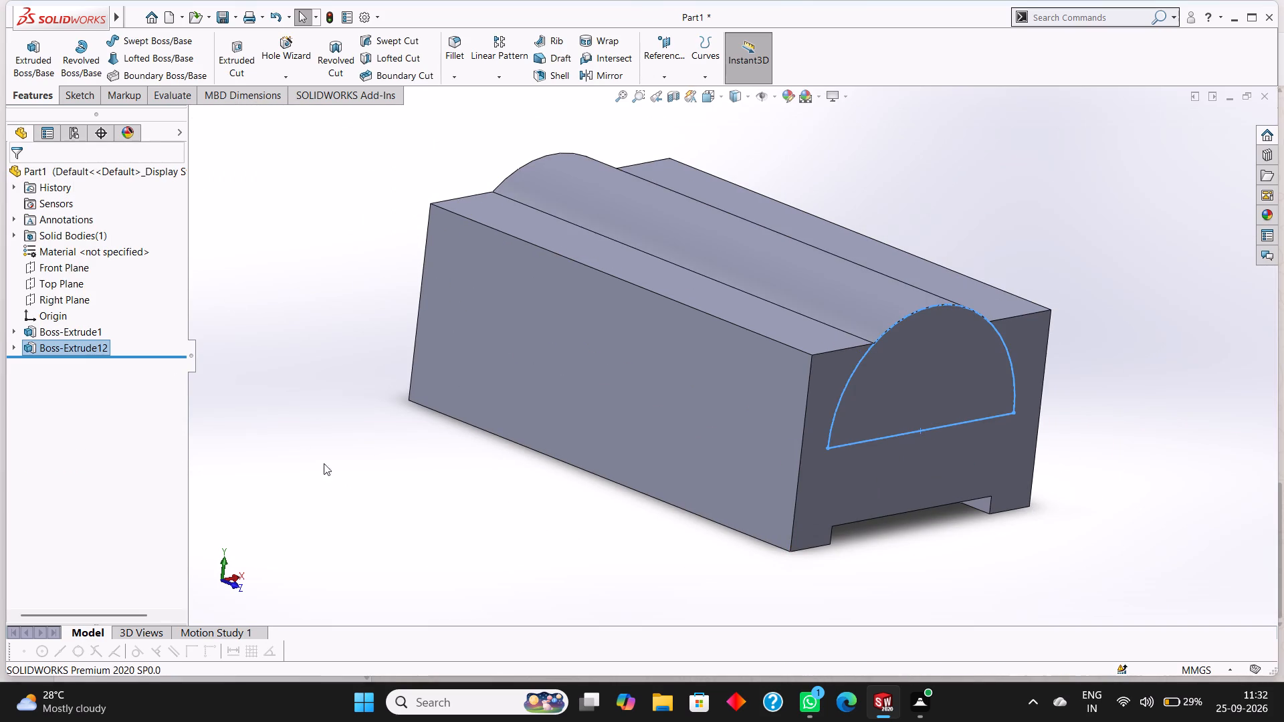
{"action": "left_click", "coordinate": [331, 484]}
Open a new sketch on the block's front face, viewed normal to it.
{"action": "middle_click_drag", "start_coordinate": [381, 505], "coordinate": [337, 441]}
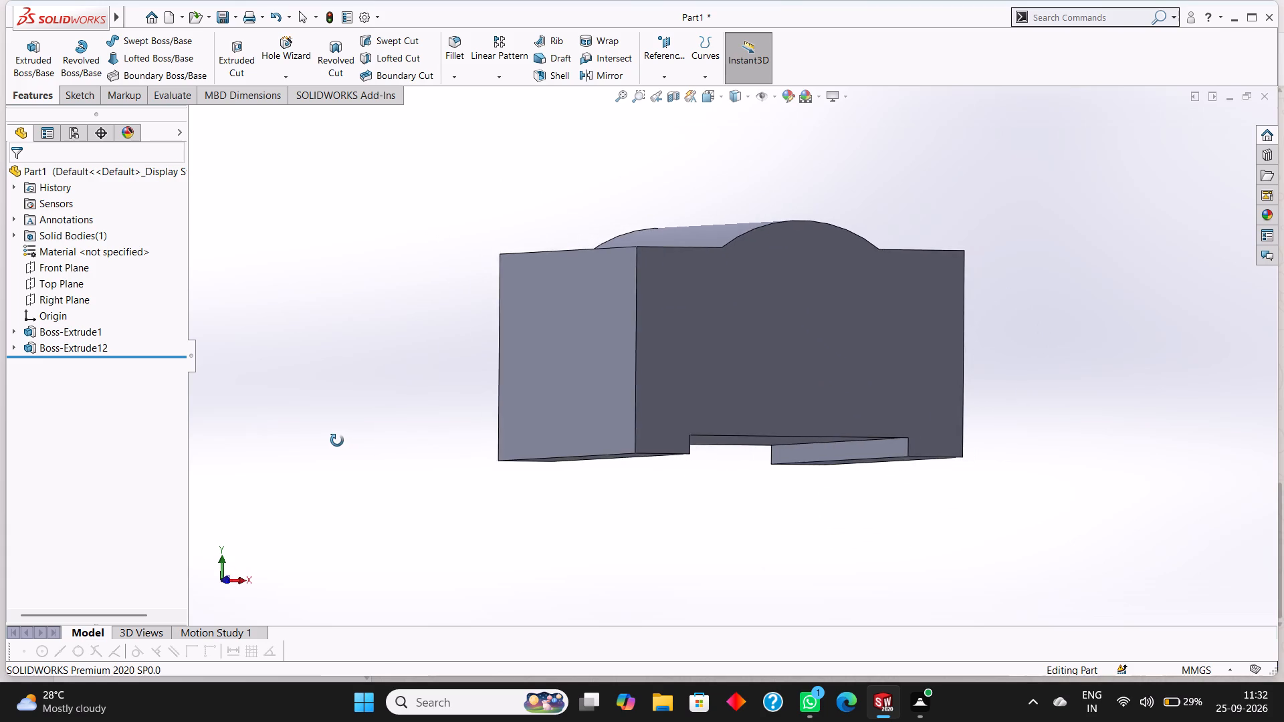
{"action": "middle_click_drag", "start_coordinate": [337, 441], "coordinate": [326, 437]}
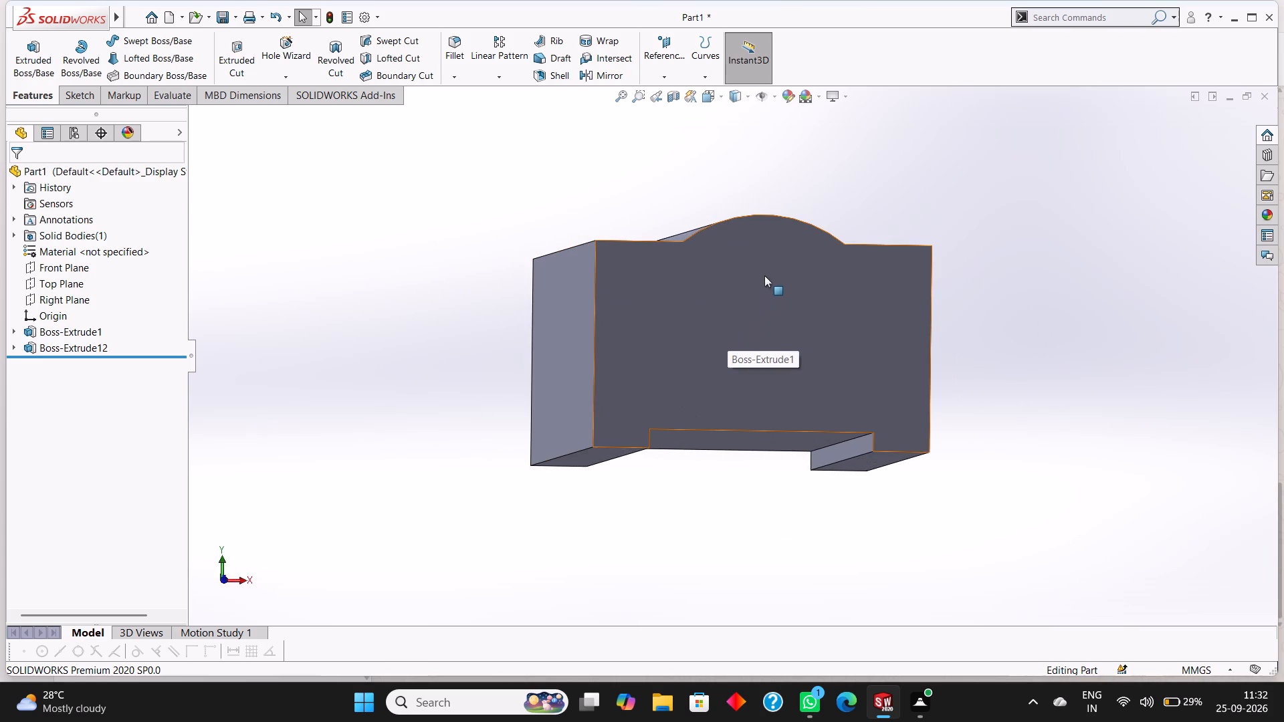
{"action": "left_click", "coordinate": [762, 293]}
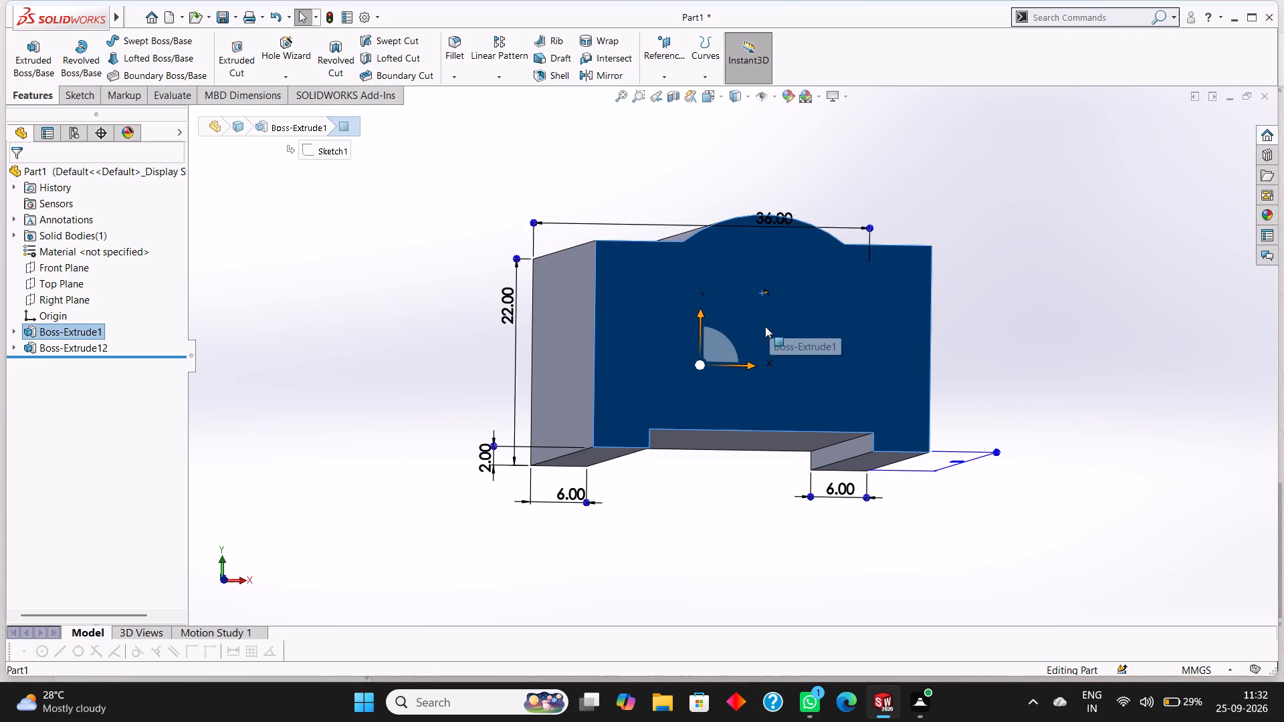
{"action": "key", "text": "ctrl+8"}
{"action": "right_click", "coordinate": [833, 265]}
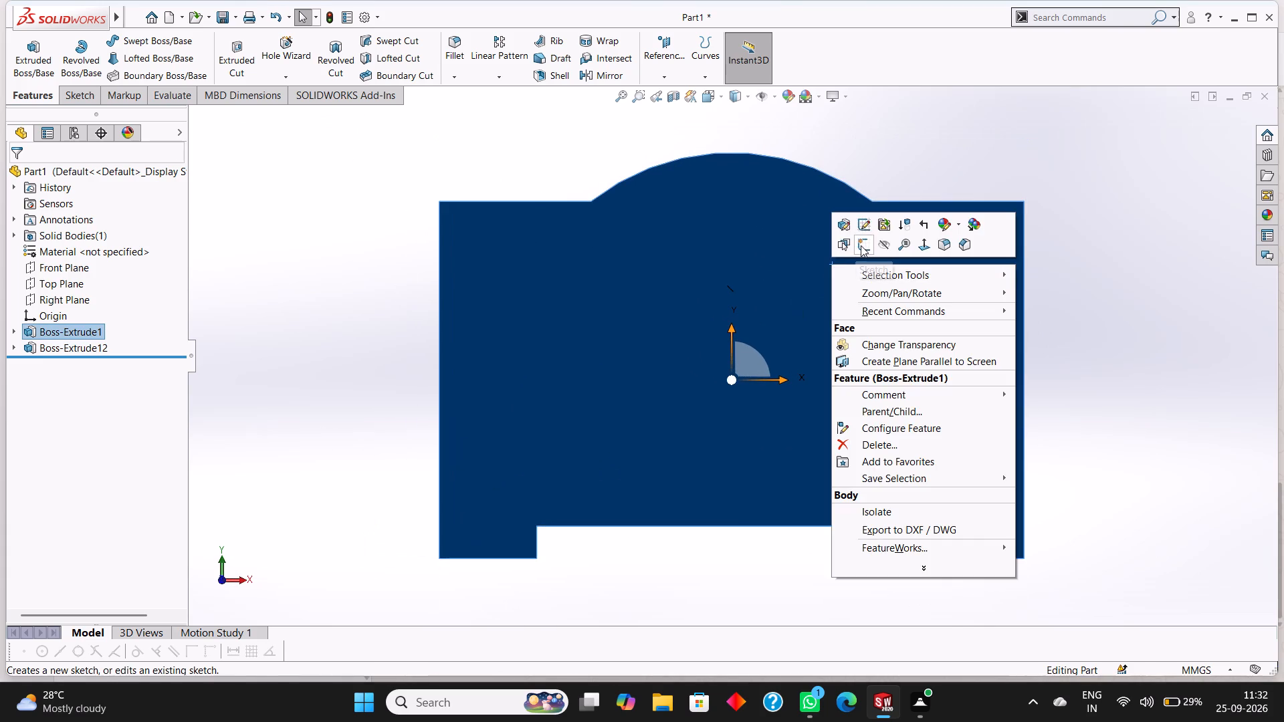
{"action": "left_click", "coordinate": [861, 245]}
{"action": "key", "text": "Escape"}
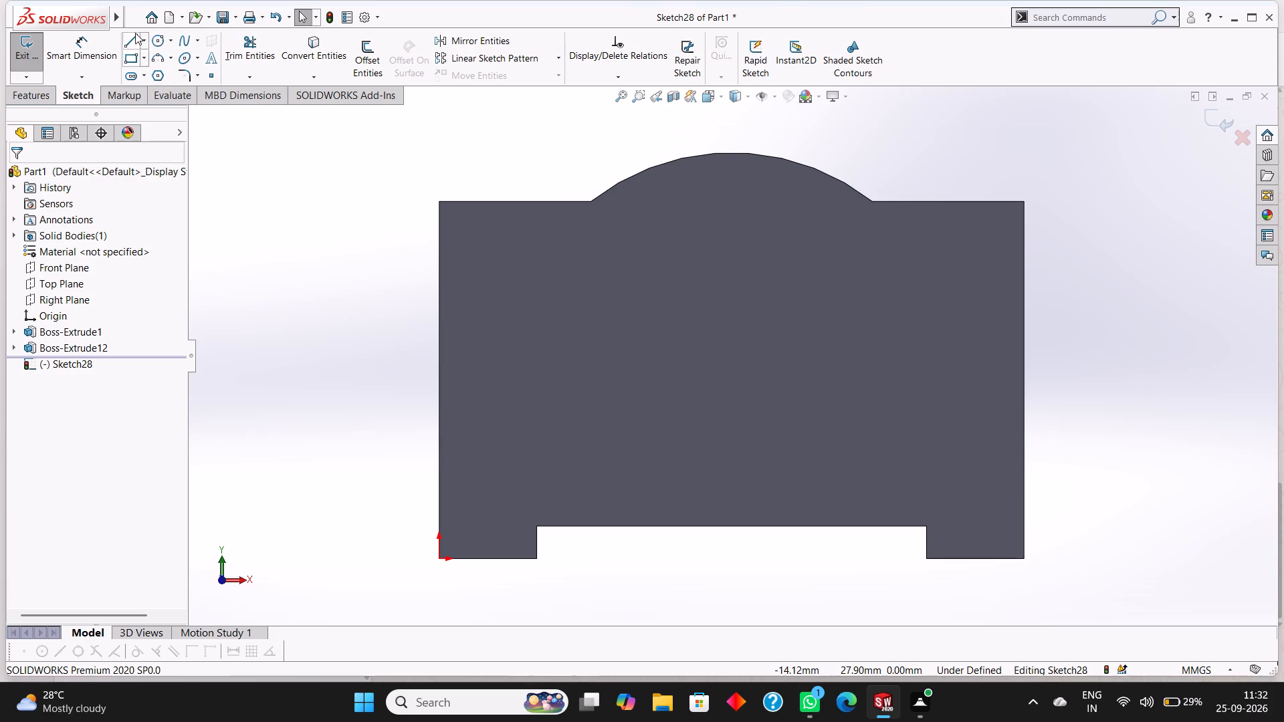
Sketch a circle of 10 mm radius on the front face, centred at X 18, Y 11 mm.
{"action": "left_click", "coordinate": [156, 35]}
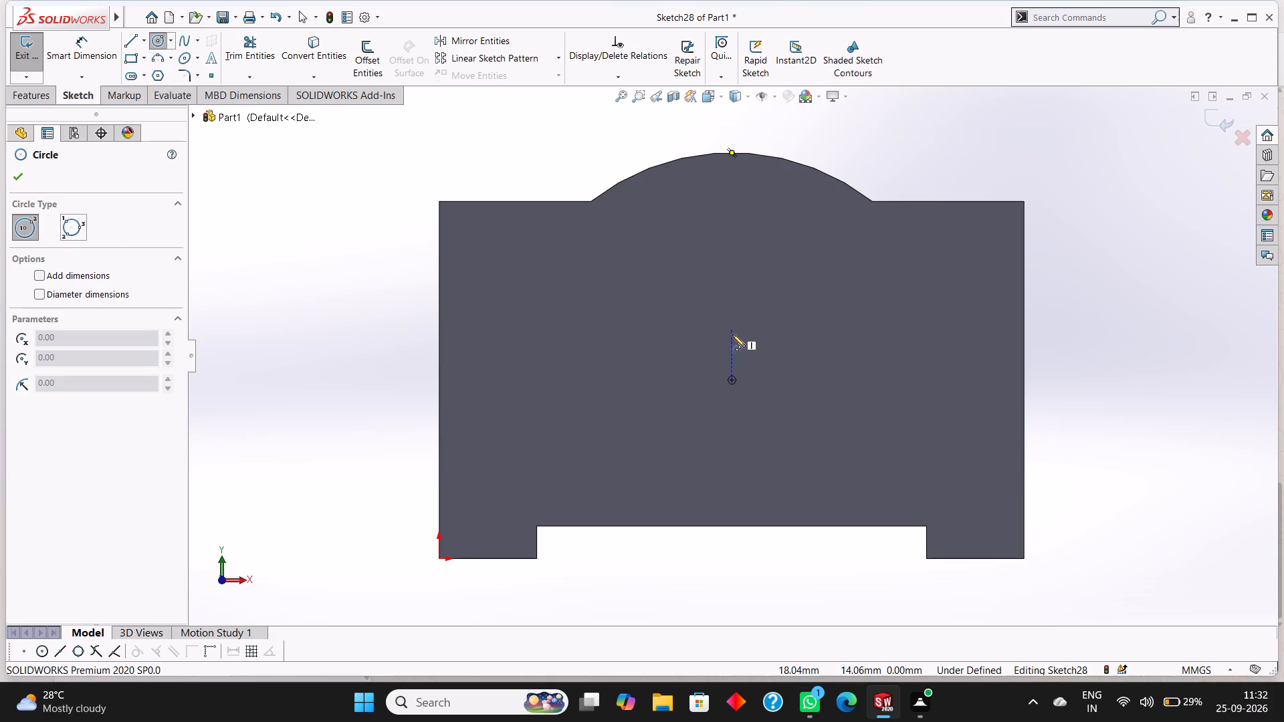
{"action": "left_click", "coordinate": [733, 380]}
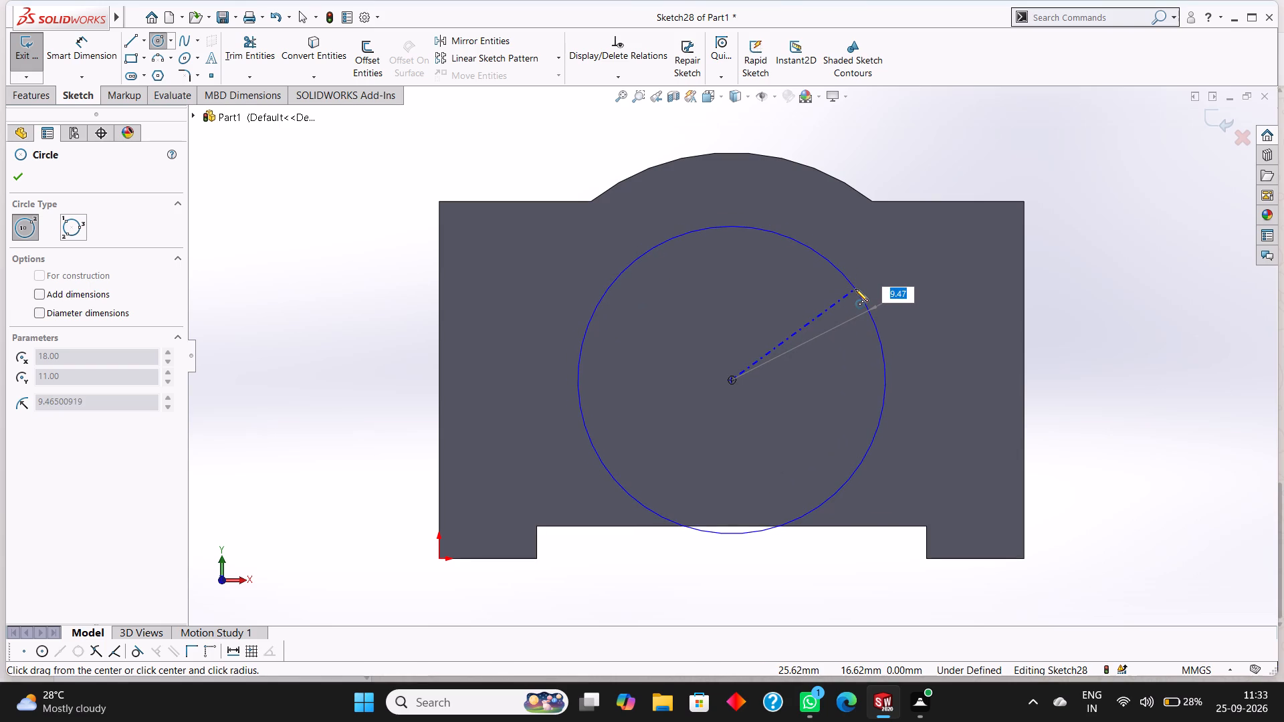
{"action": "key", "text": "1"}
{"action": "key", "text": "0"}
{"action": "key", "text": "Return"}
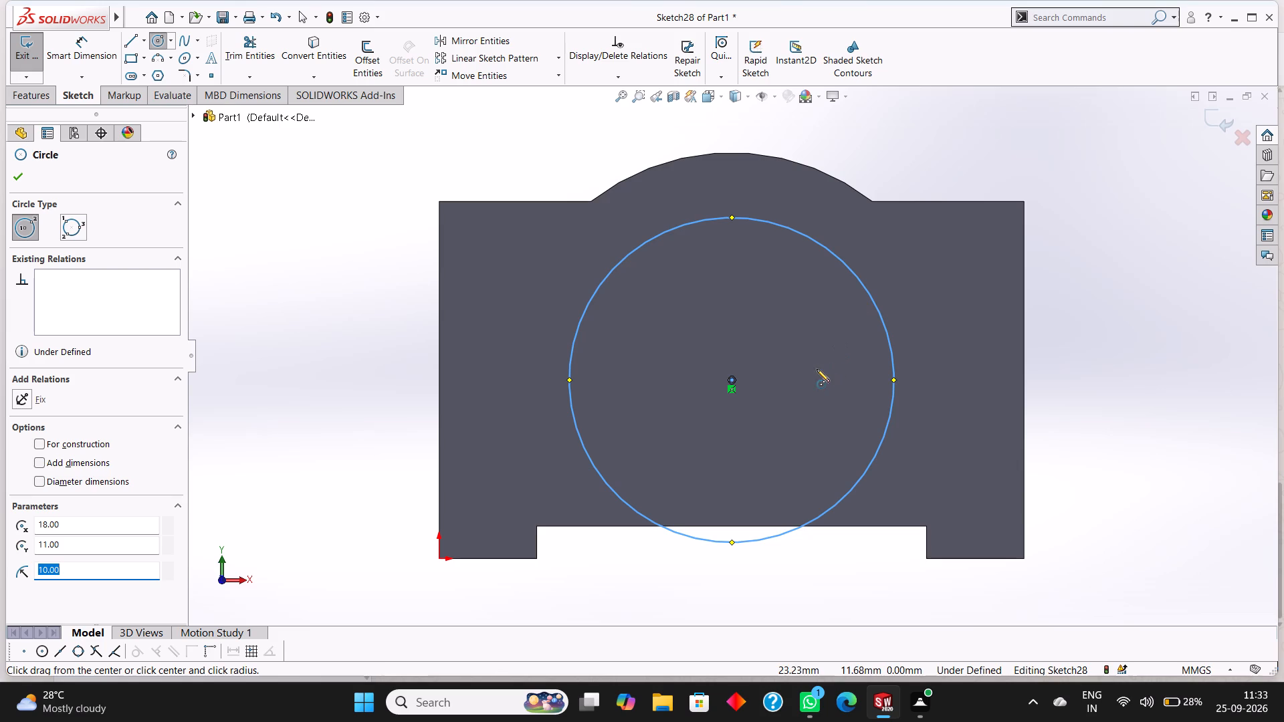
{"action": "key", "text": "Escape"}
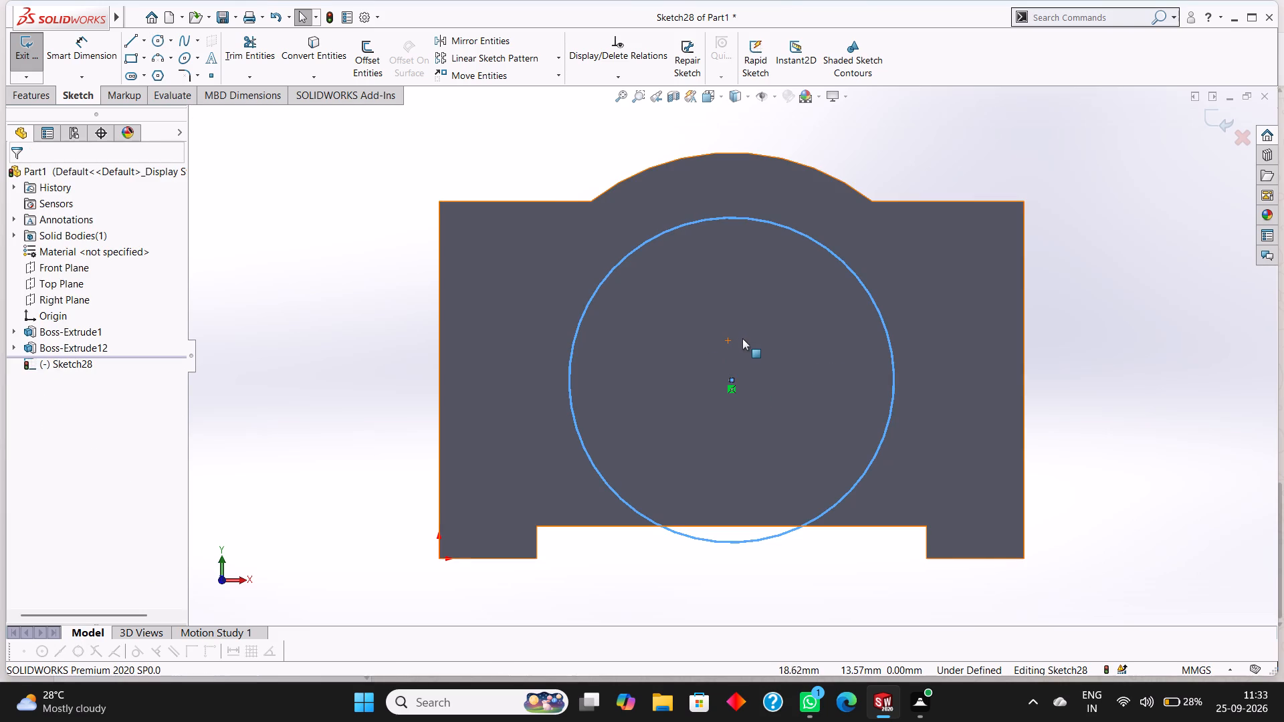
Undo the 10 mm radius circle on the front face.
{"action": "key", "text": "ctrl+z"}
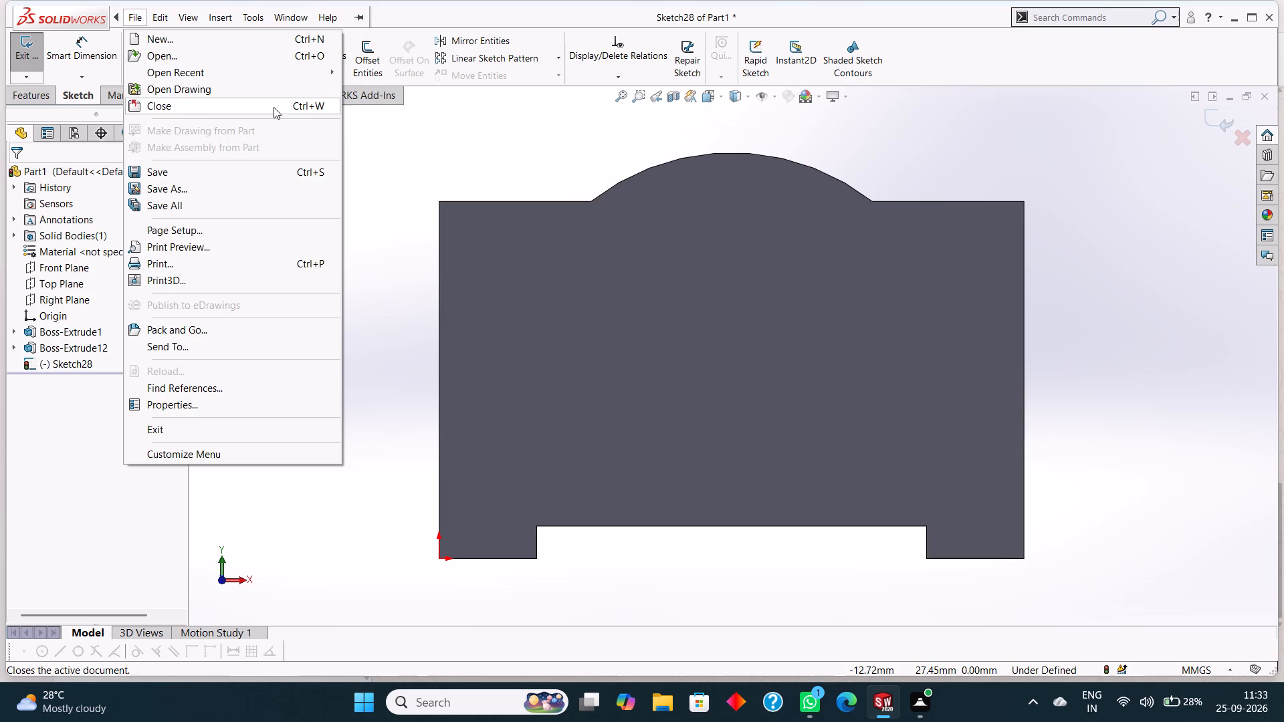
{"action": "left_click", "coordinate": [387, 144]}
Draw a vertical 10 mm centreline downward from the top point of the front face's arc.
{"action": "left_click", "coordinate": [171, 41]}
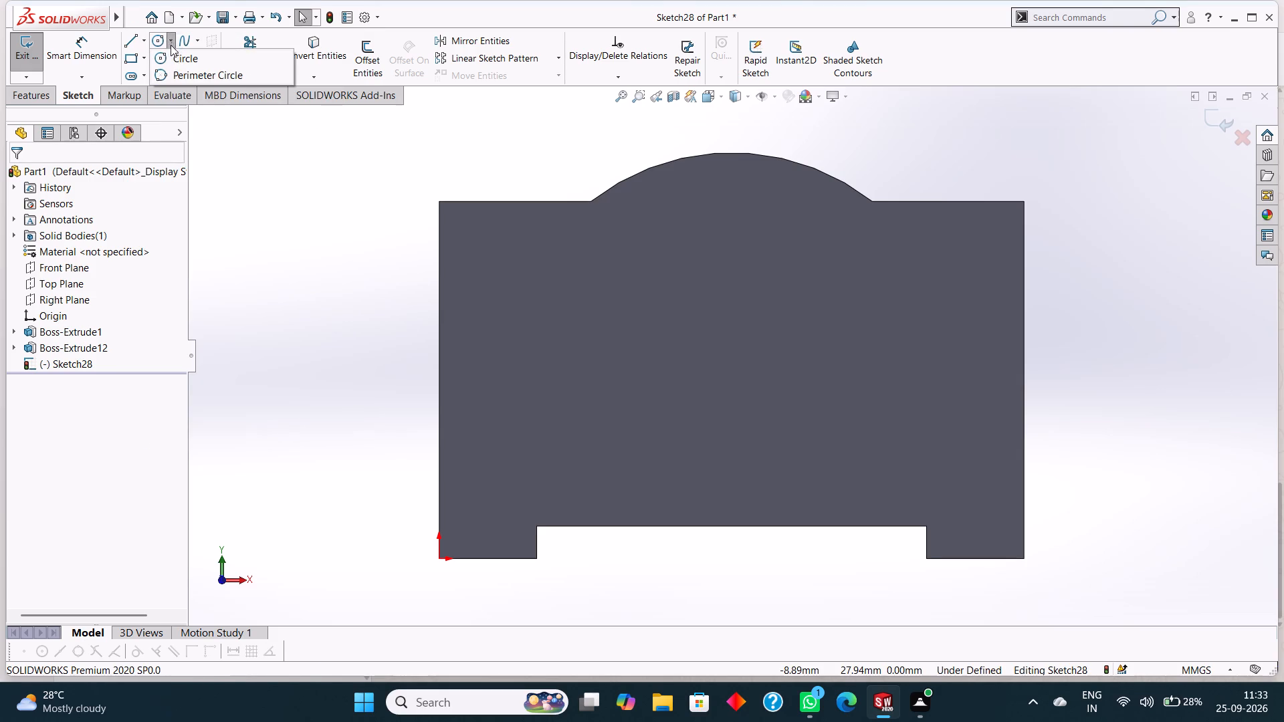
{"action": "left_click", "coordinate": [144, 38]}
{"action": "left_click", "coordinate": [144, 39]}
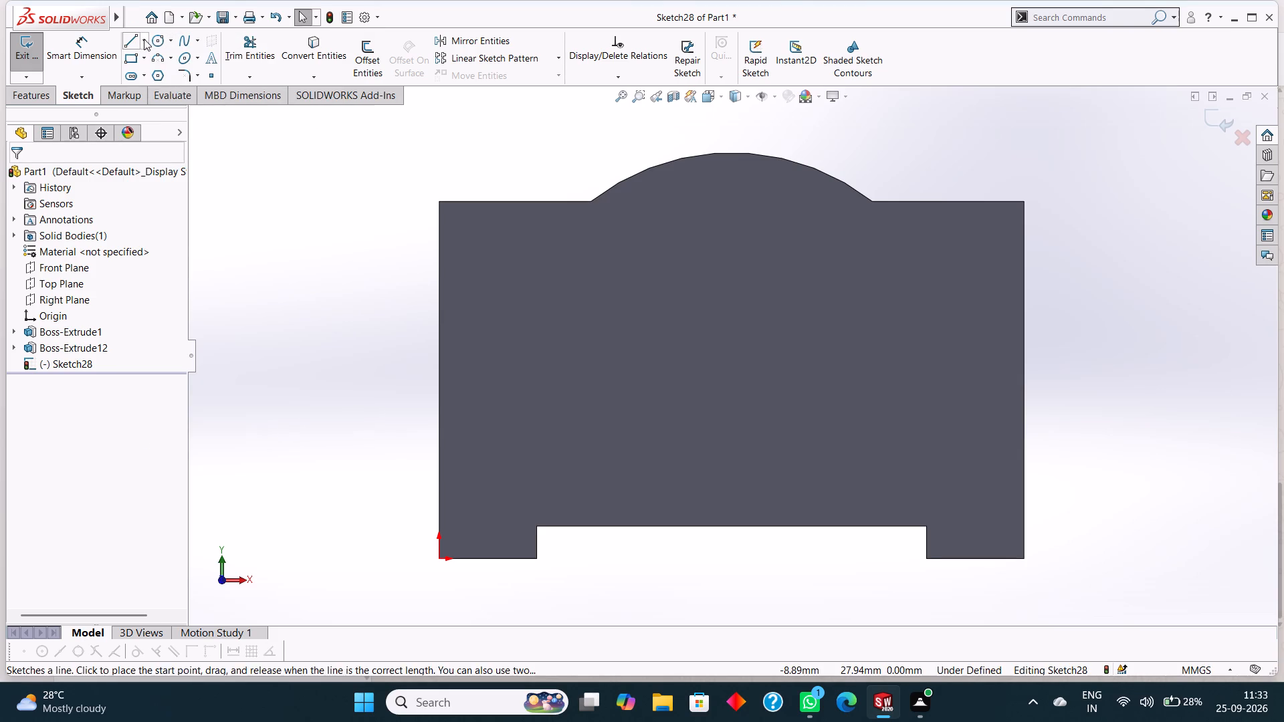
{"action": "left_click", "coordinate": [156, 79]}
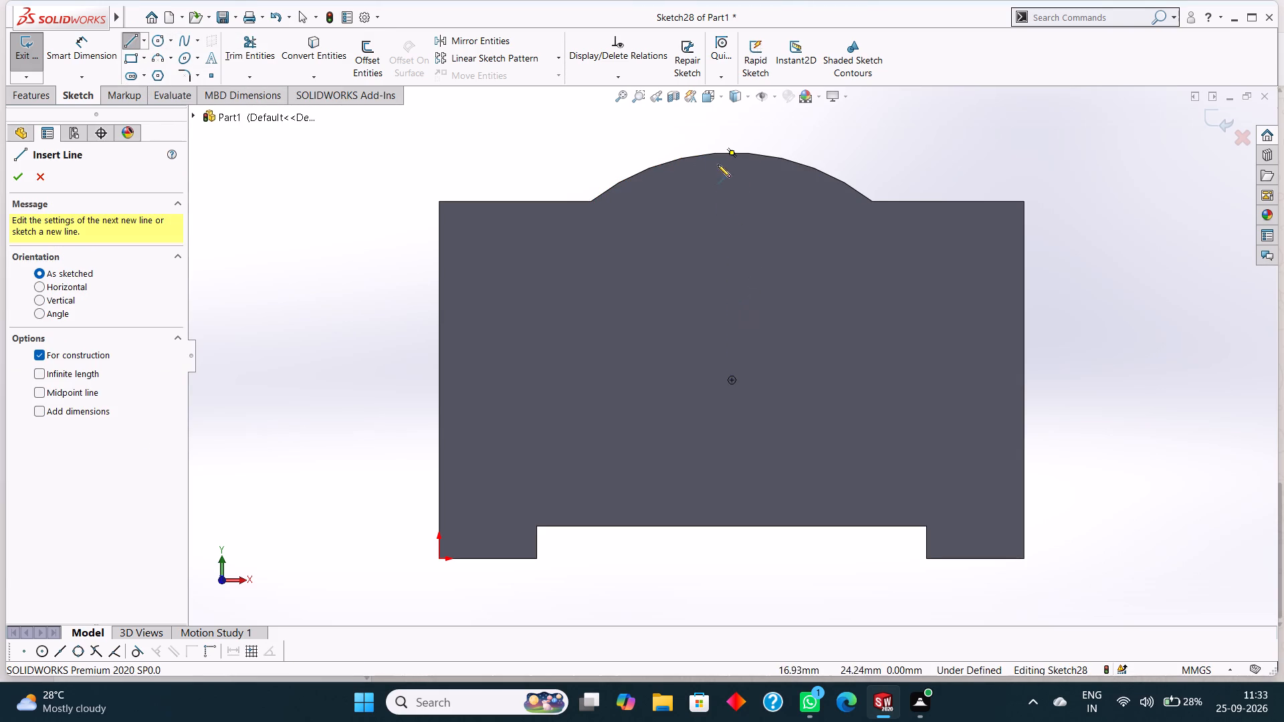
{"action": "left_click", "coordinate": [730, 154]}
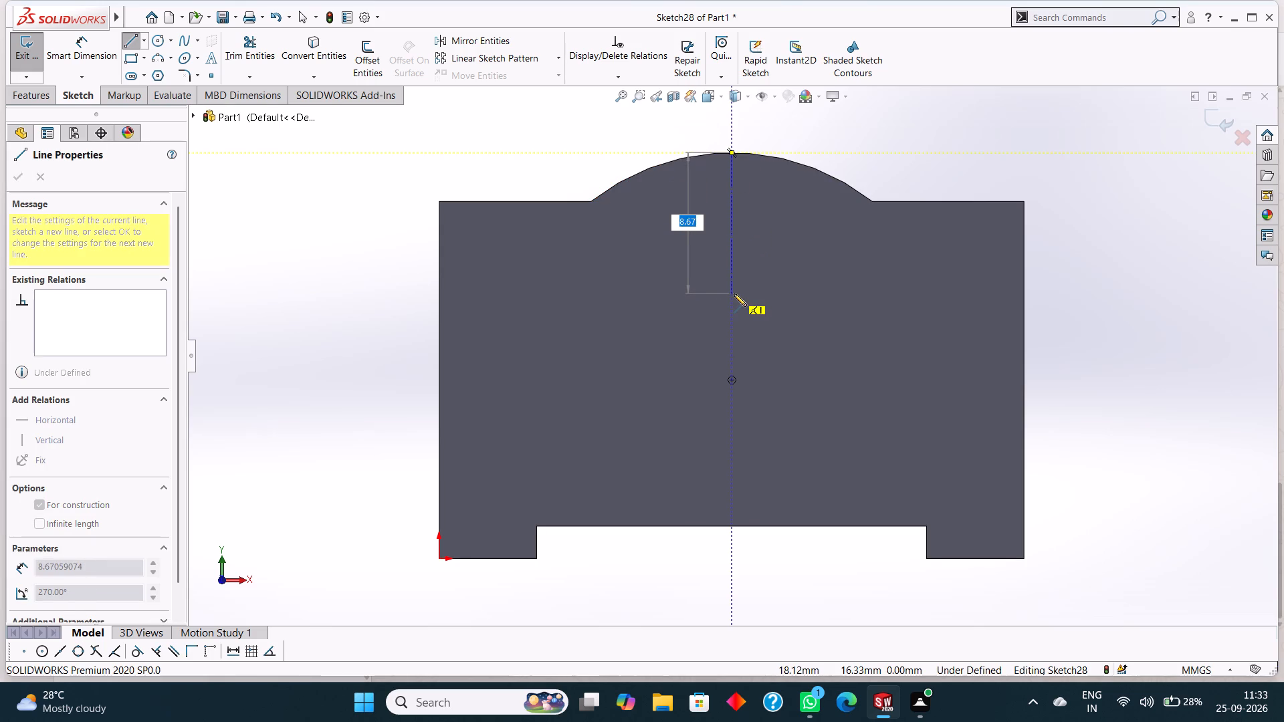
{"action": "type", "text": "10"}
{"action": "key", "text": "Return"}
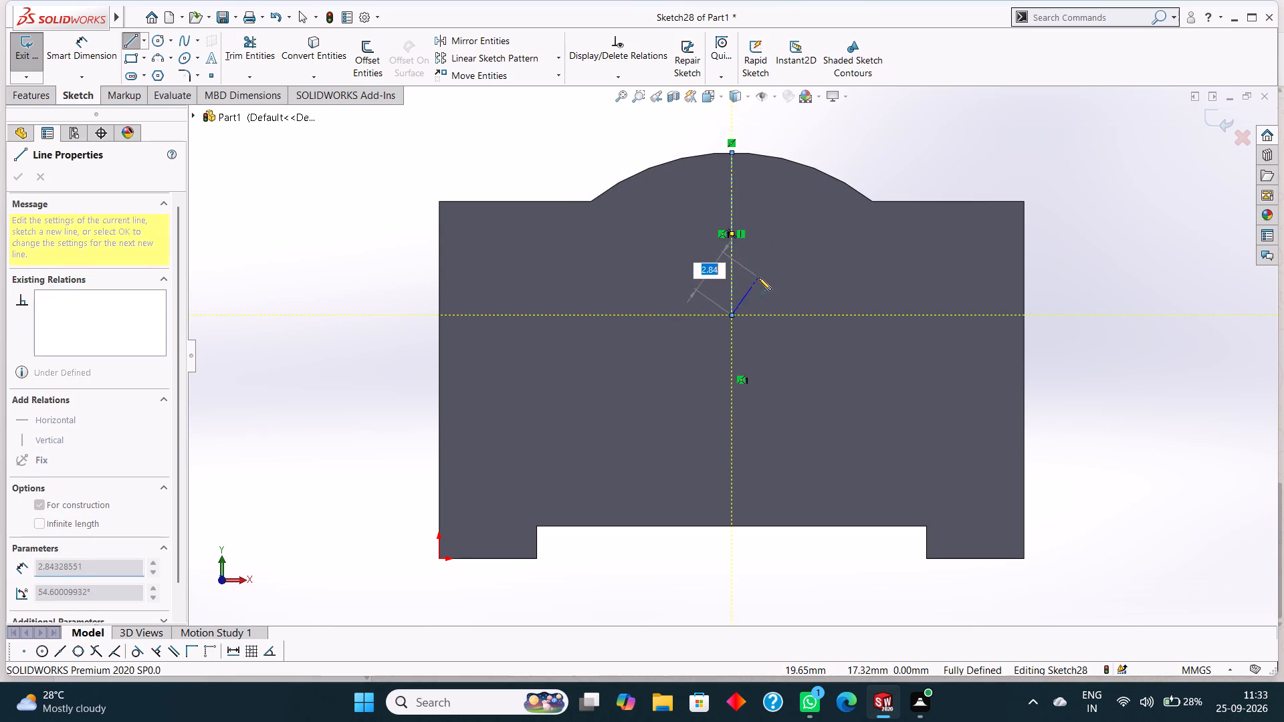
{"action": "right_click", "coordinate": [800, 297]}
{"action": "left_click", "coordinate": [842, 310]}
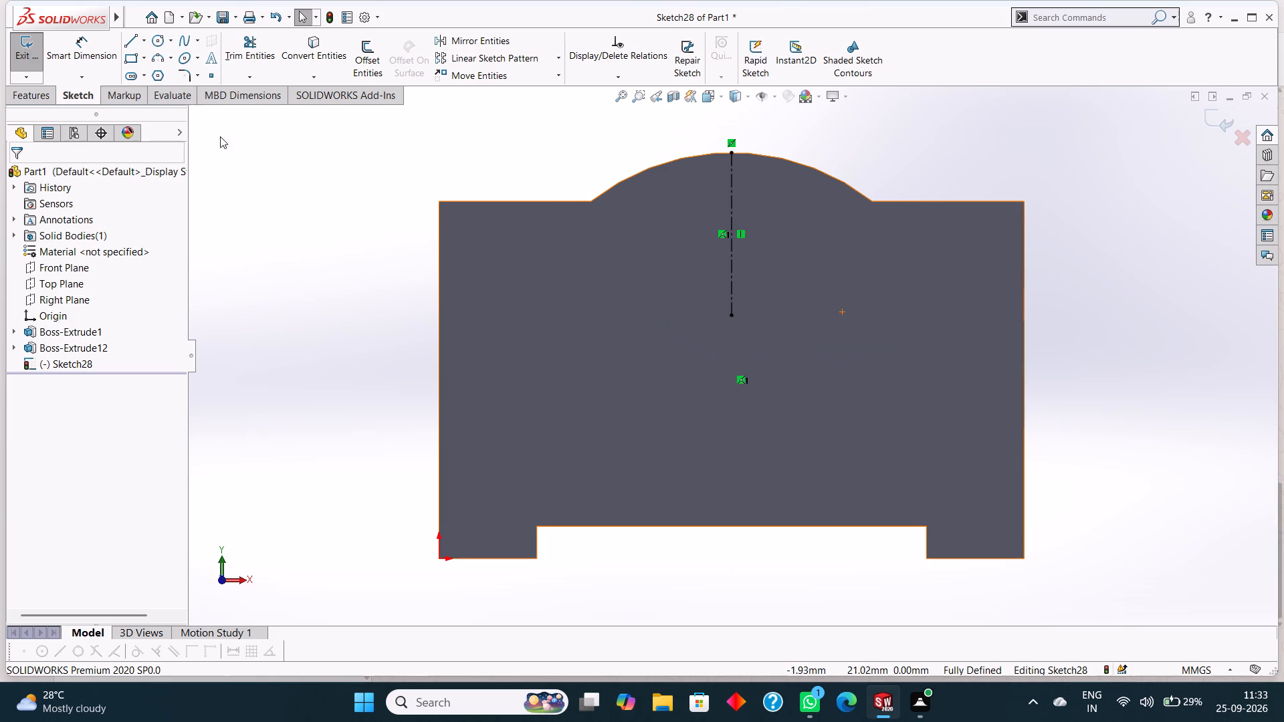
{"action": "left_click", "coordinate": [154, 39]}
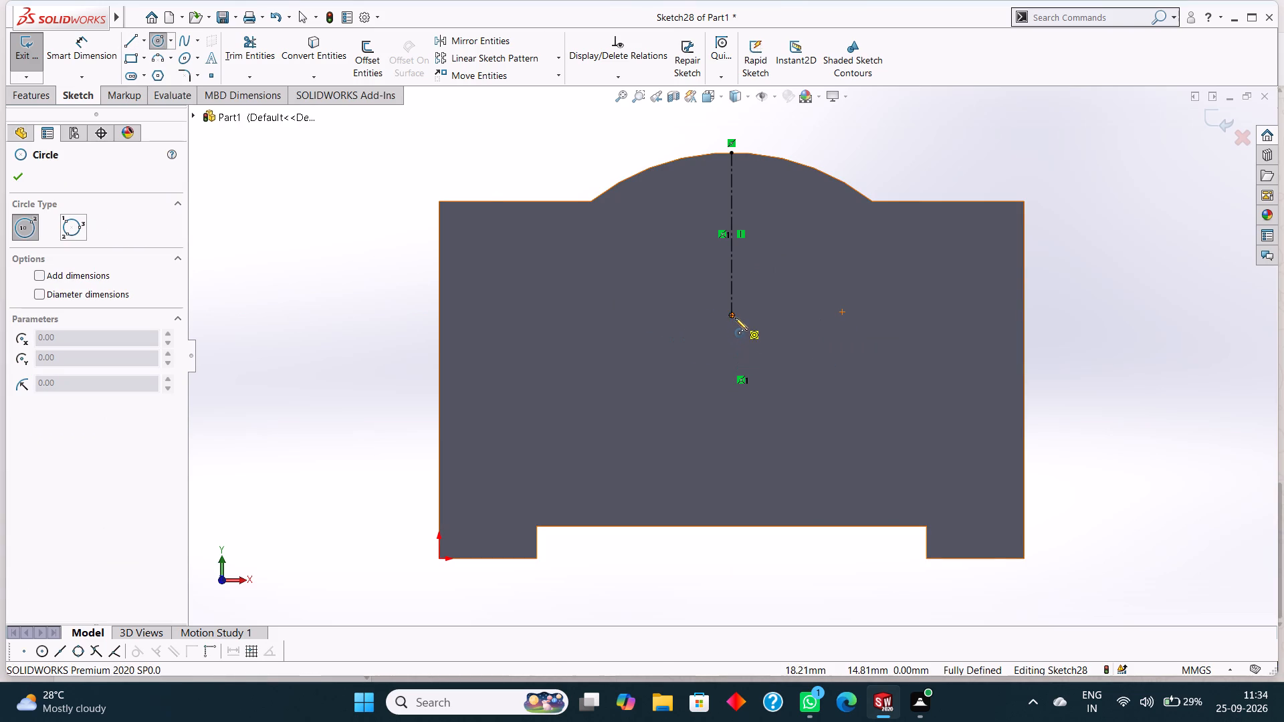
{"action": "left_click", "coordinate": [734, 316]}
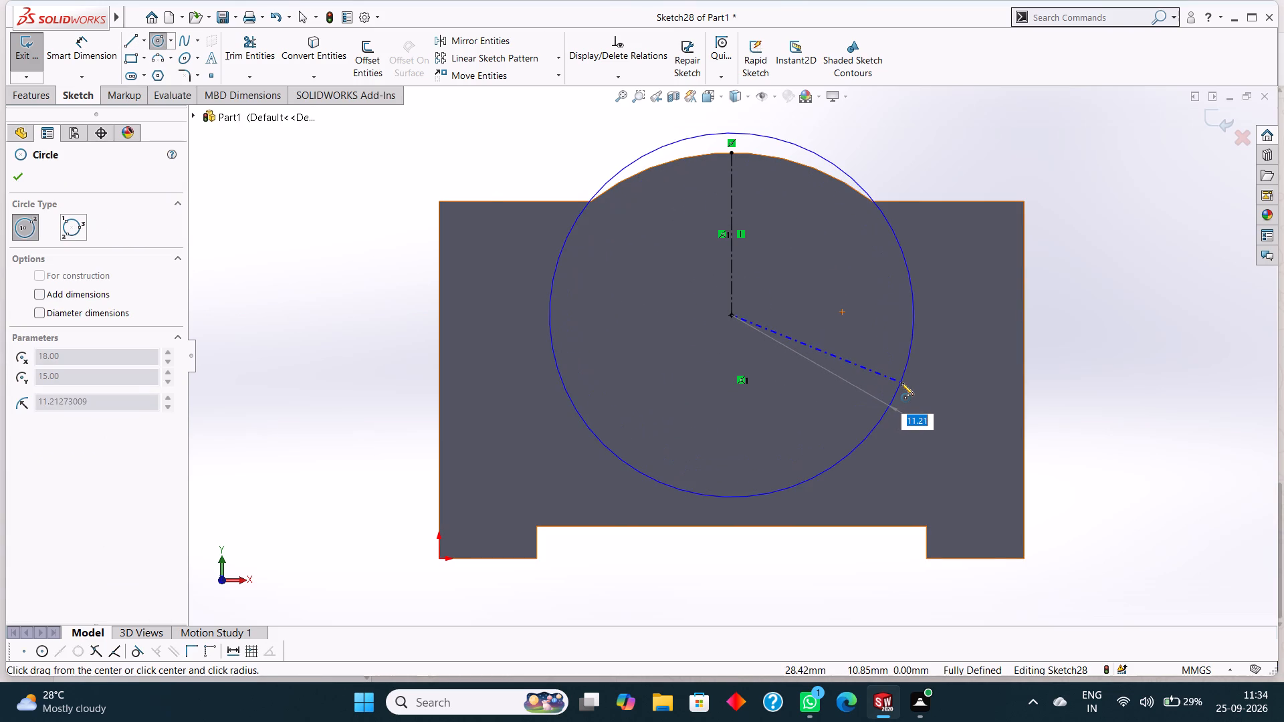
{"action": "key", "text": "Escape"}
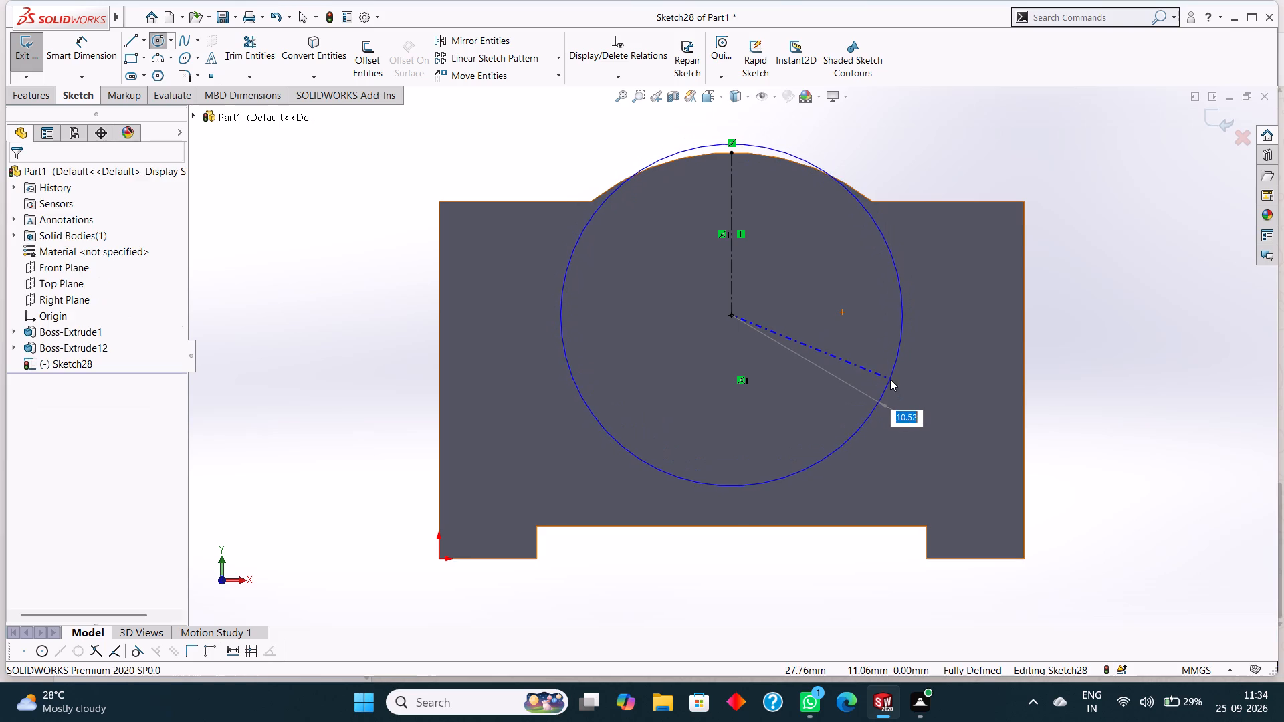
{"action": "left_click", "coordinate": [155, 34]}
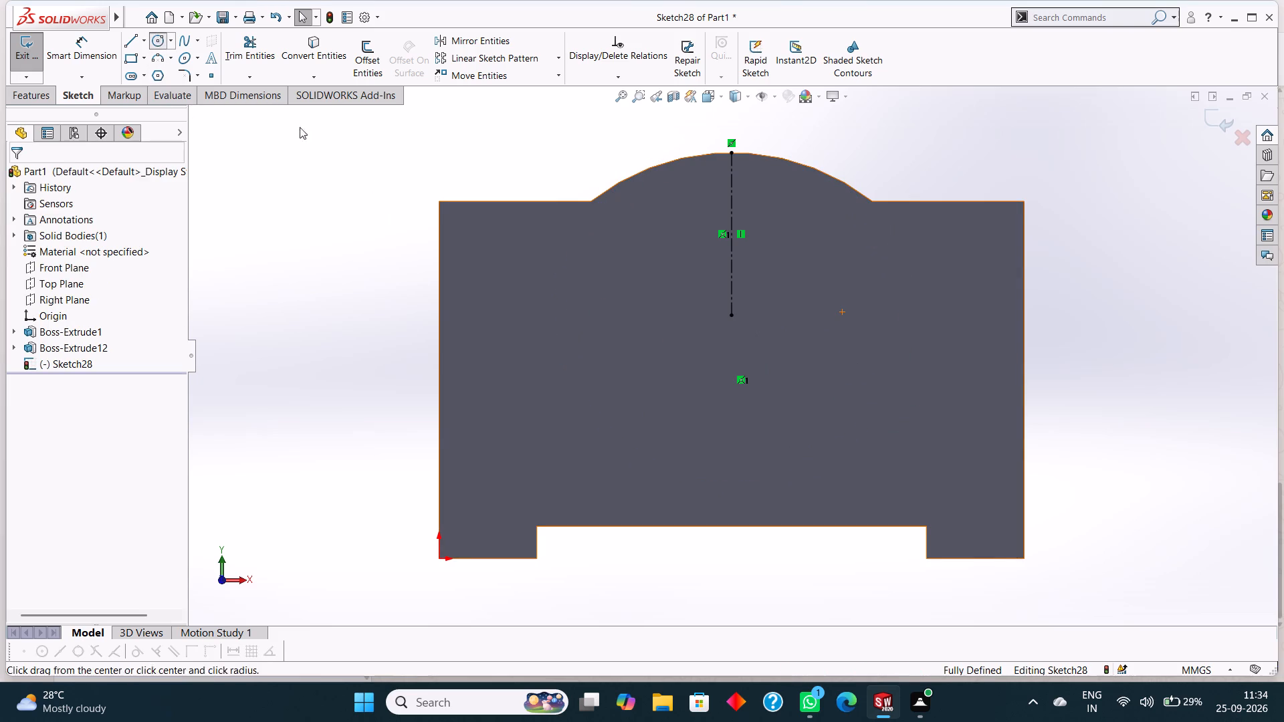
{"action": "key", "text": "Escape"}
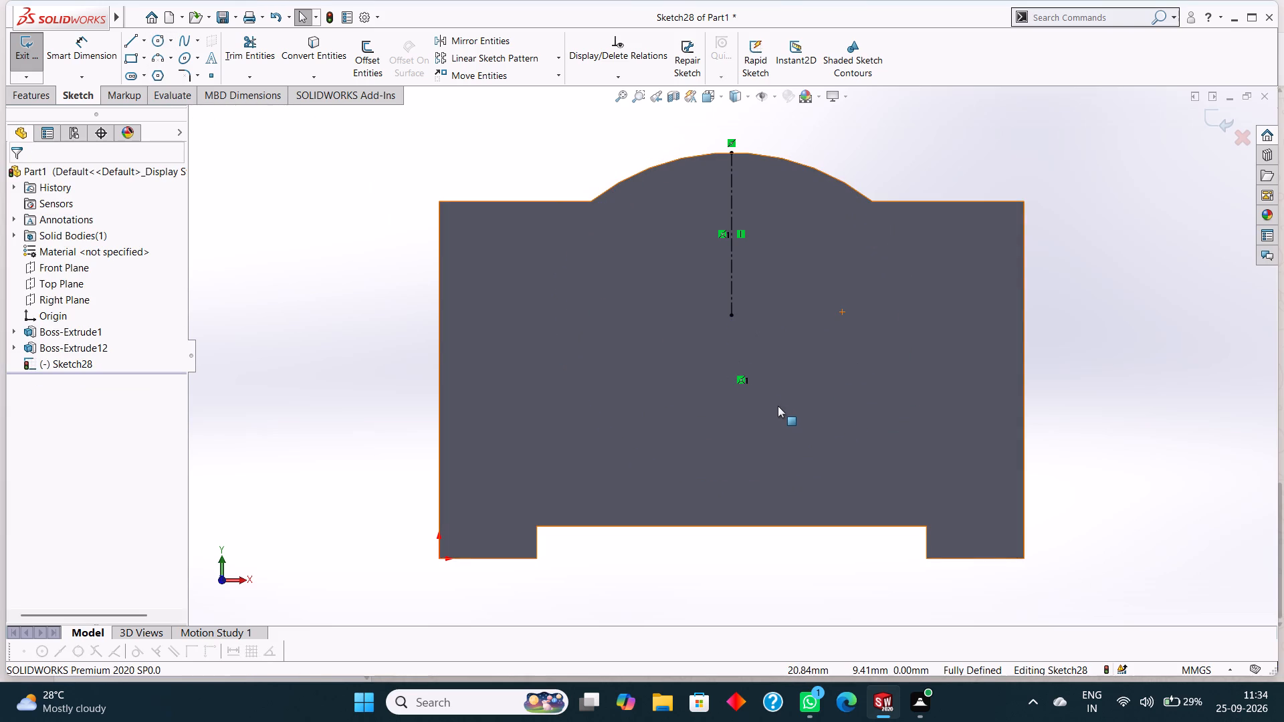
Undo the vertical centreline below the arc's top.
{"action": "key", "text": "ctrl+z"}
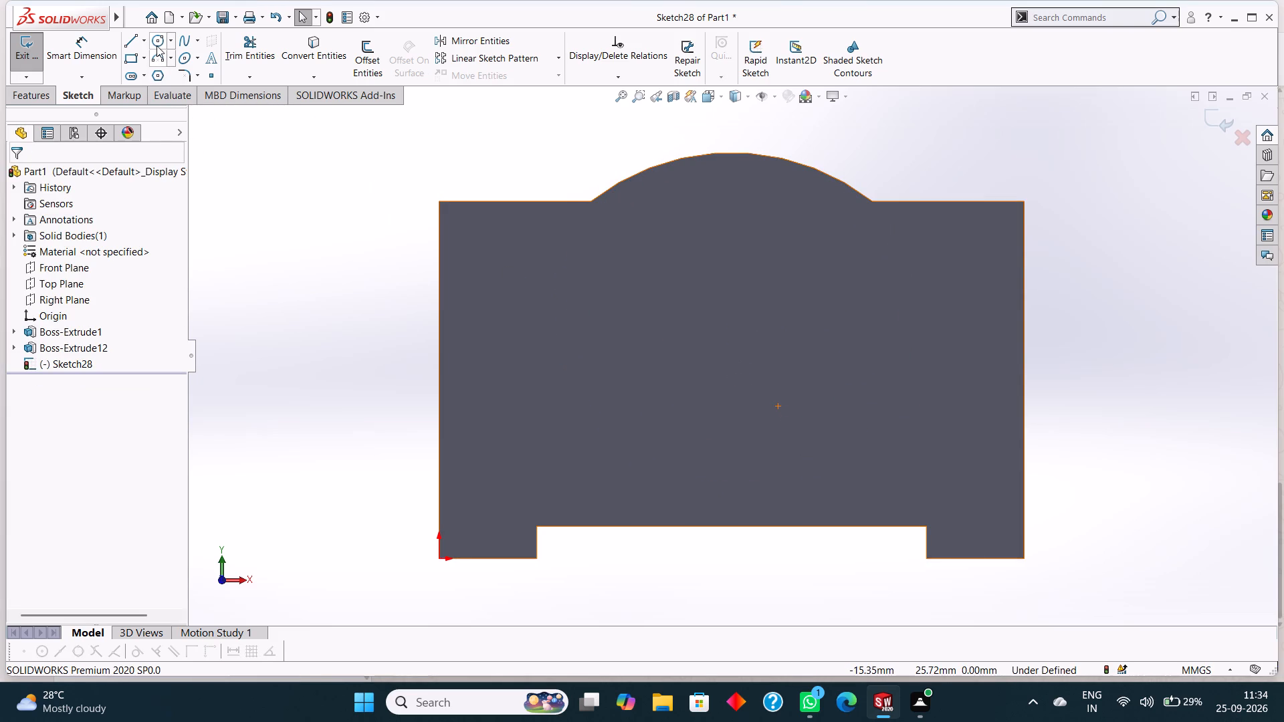
Sketch a circle of 7 mm radius on the front face, centred at X 18, Y 11 mm.
{"action": "left_click", "coordinate": [156, 45]}
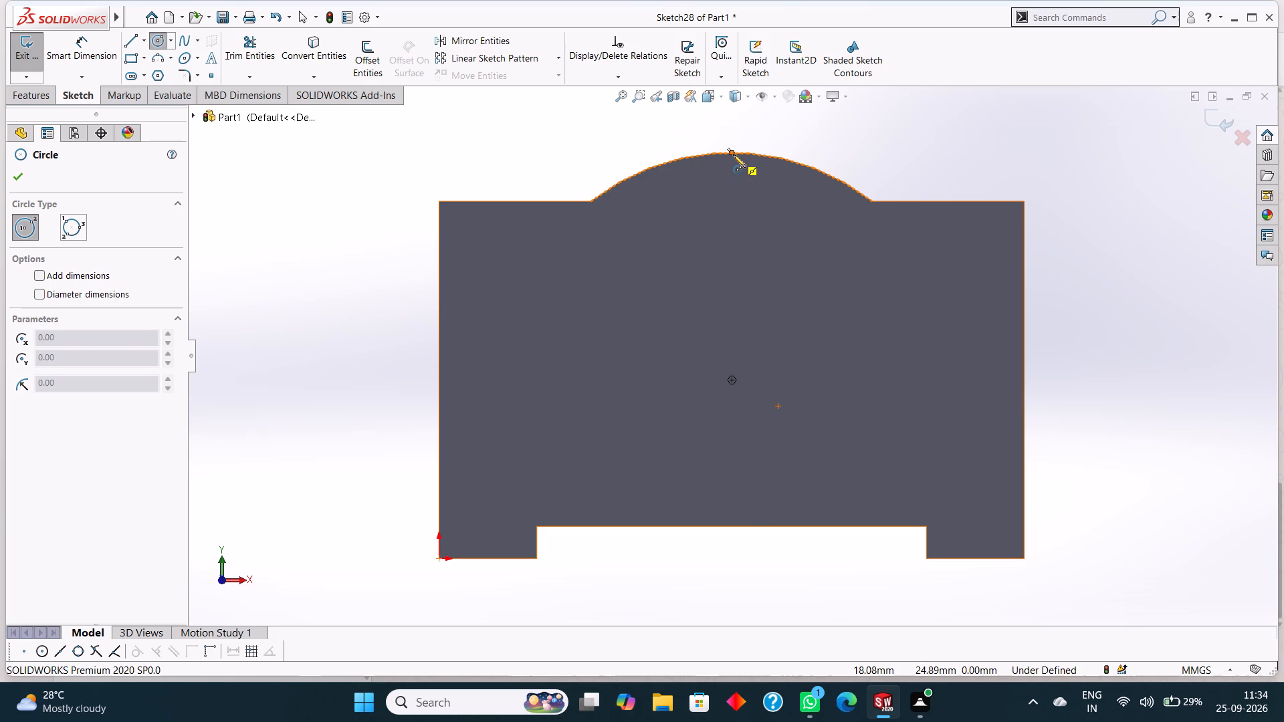
{"action": "left_click", "coordinate": [731, 380]}
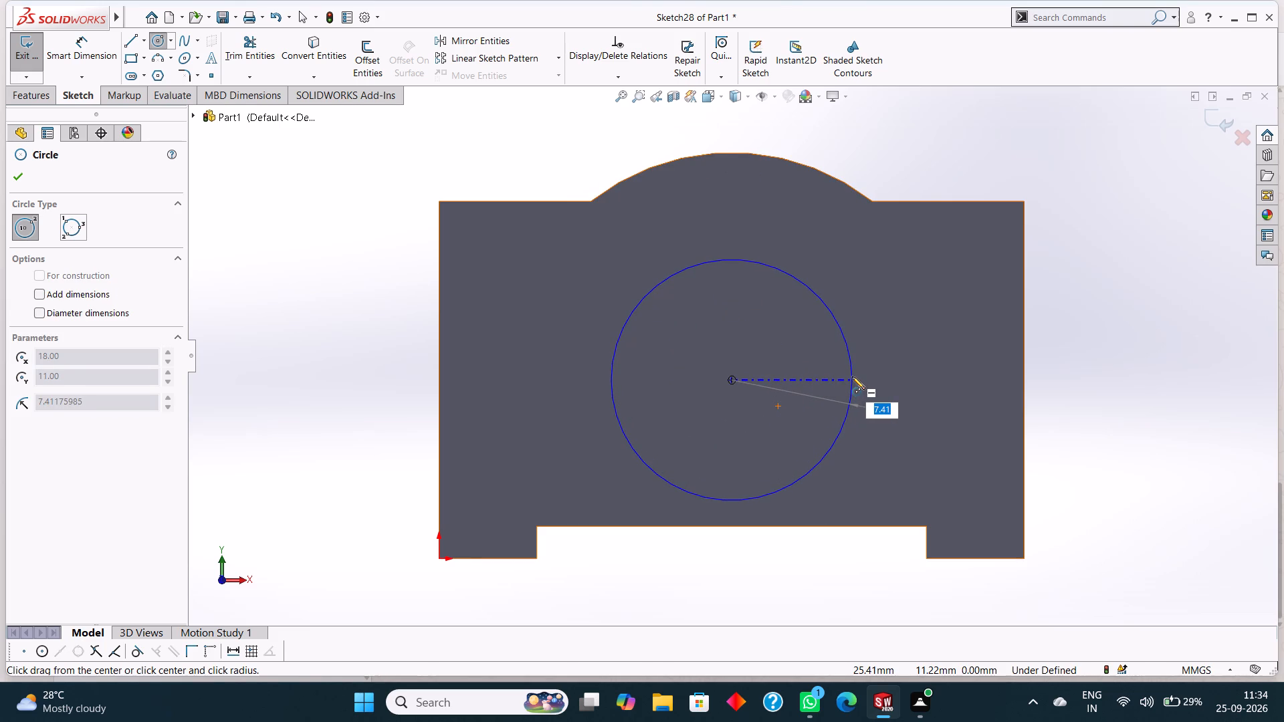
{"action": "key", "text": "7"}
{"action": "key", "text": "Return"}
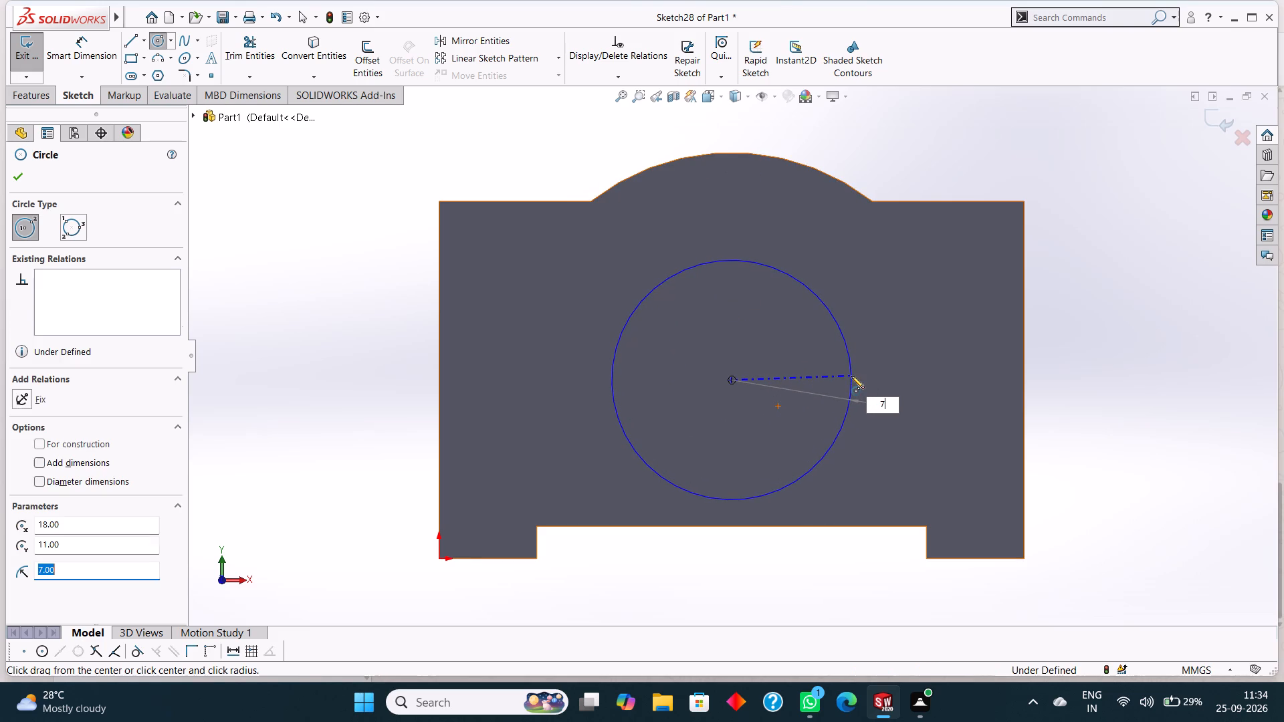
{"action": "left_click", "coordinate": [17, 174]}
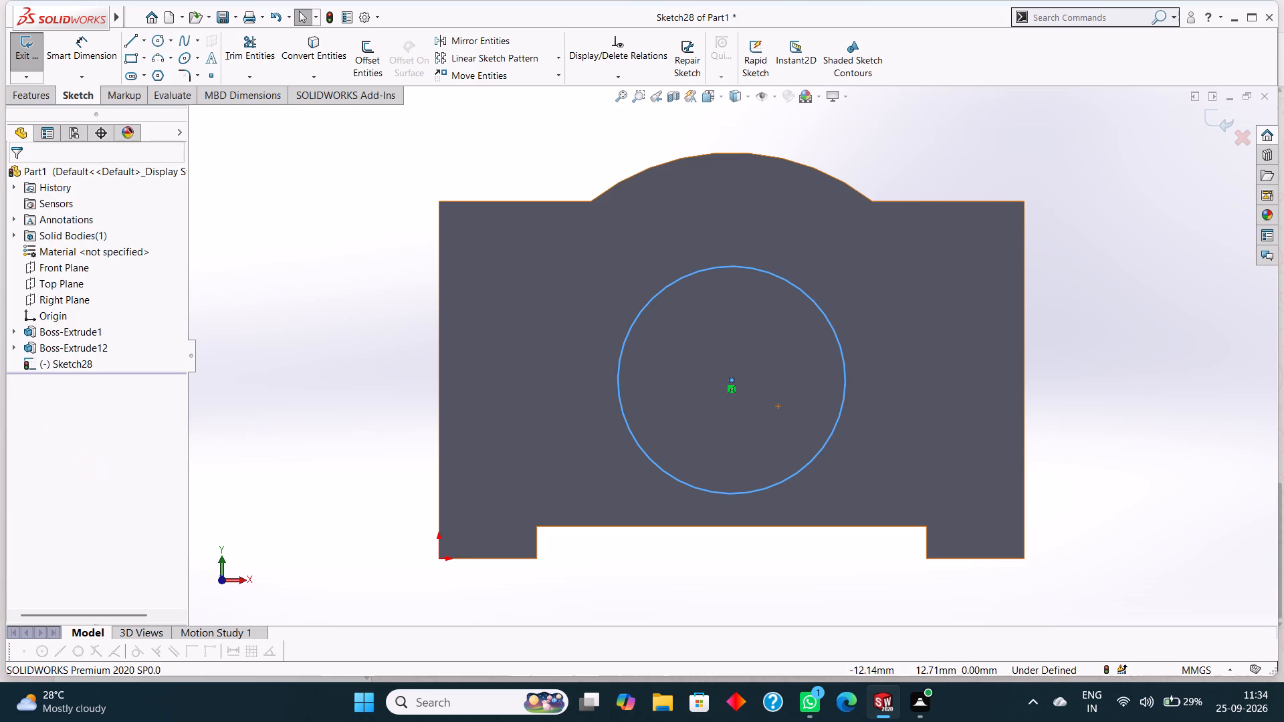
Cut-extrude the 7 mm radius circle Through All to bore a hole along the block's length.
{"action": "left_click", "coordinate": [19, 94]}
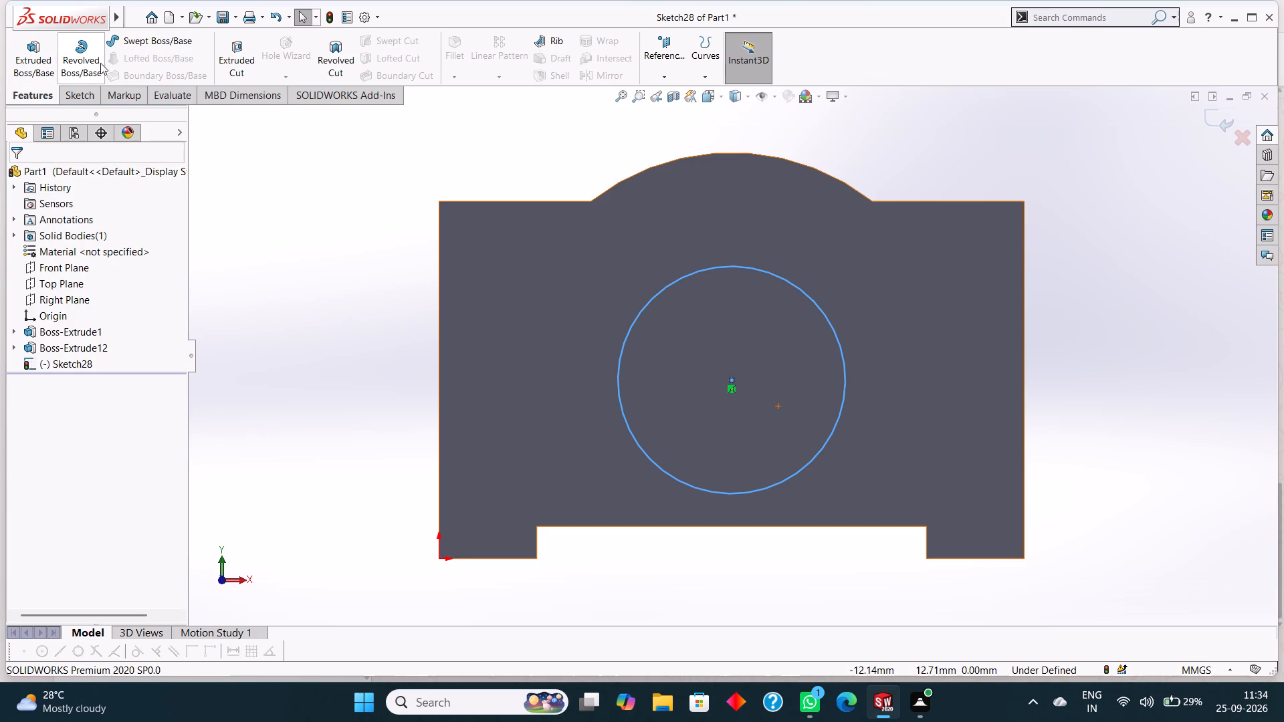
{"action": "left_click", "coordinate": [217, 51]}
{"action": "middle_click_drag", "start_coordinate": [324, 235], "coordinate": [393, 273]}
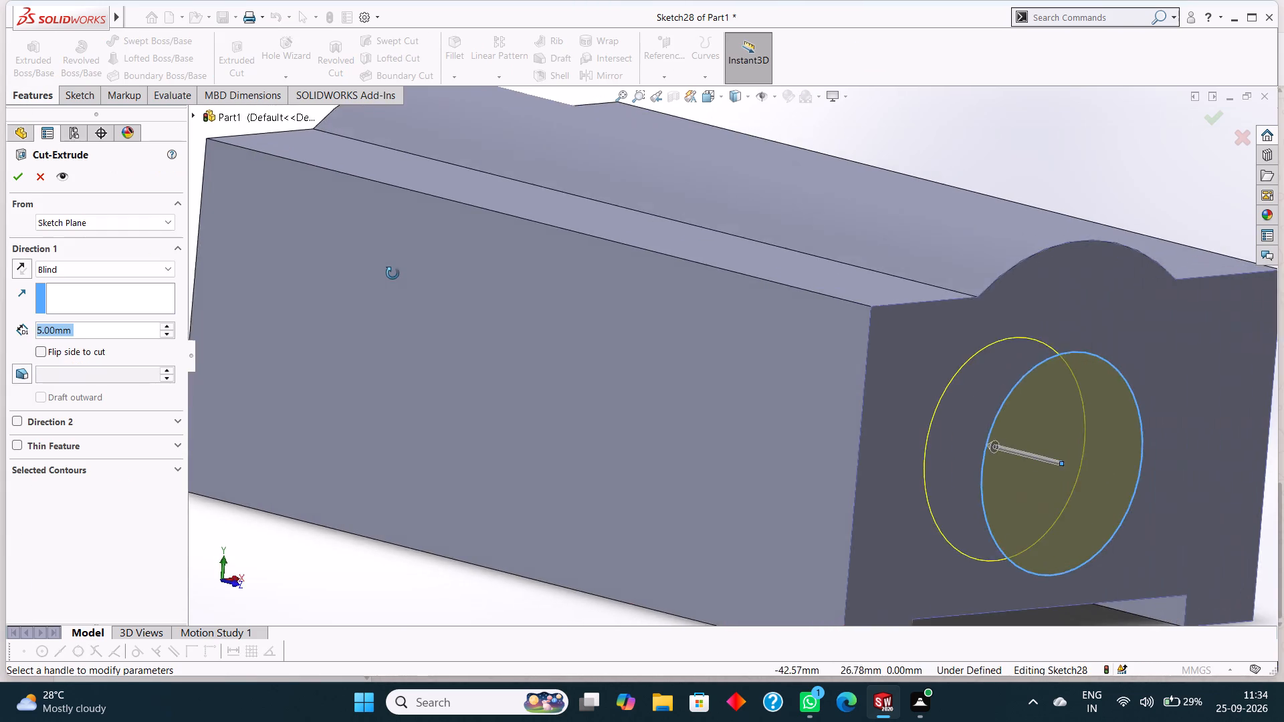
{"action": "middle_click_drag", "start_coordinate": [393, 273], "coordinate": [399, 270]}
{"action": "scroll", "coordinate": [400, 264], "scroll_direction": "up", "scroll_amount": 3}
{"action": "left_click", "coordinate": [116, 271]}
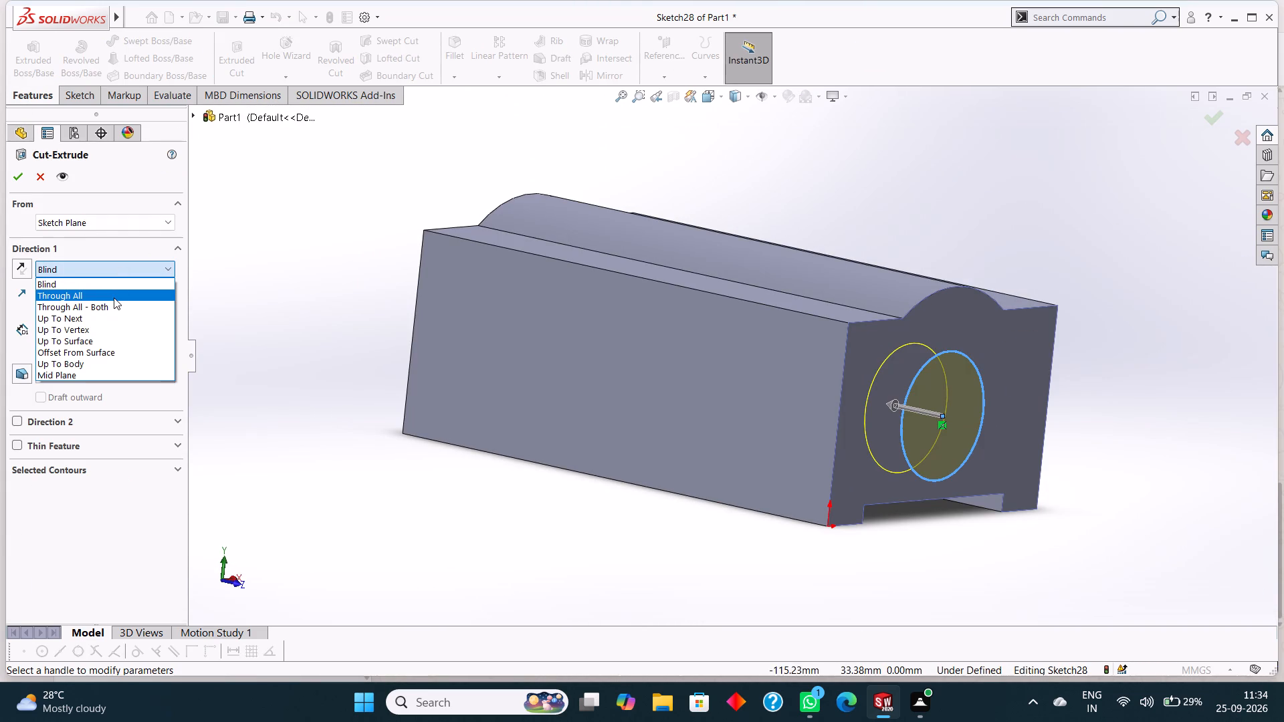
{"action": "left_click", "coordinate": [113, 297]}
{"action": "middle_click_drag", "start_coordinate": [334, 277], "coordinate": [373, 291]}
{"action": "left_click", "coordinate": [15, 180]}
{"action": "left_click", "coordinate": [243, 229]}
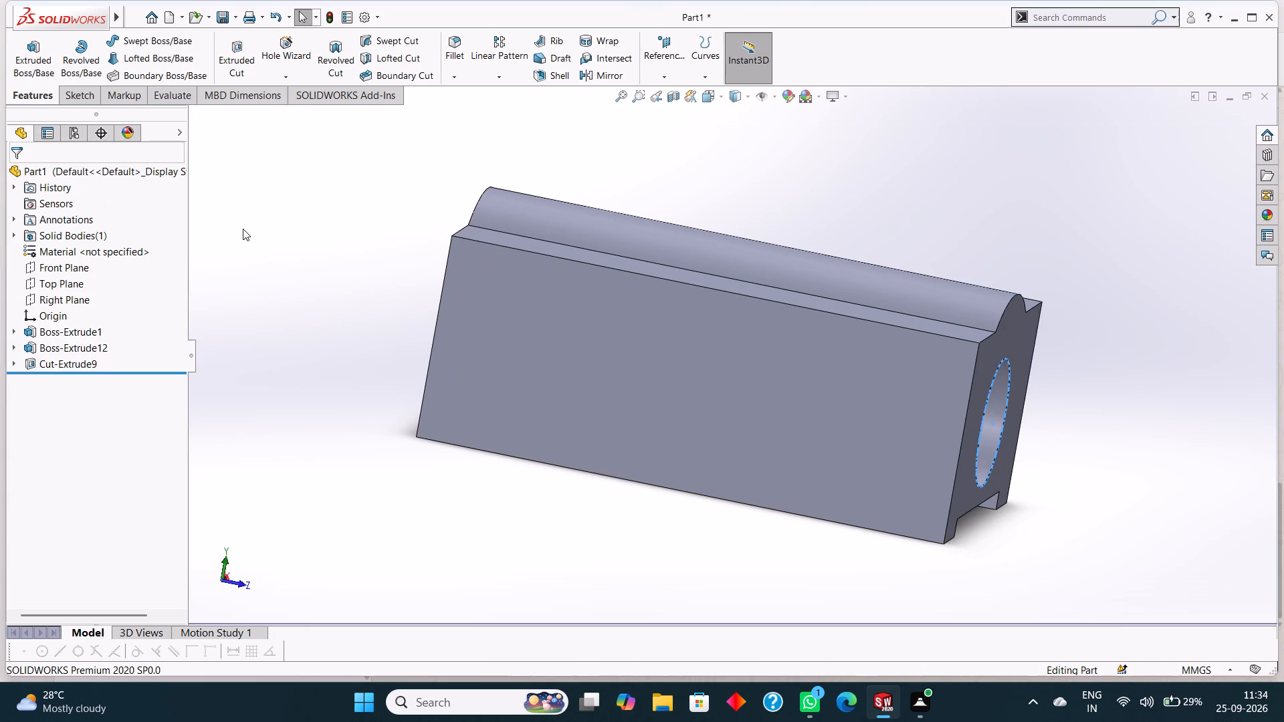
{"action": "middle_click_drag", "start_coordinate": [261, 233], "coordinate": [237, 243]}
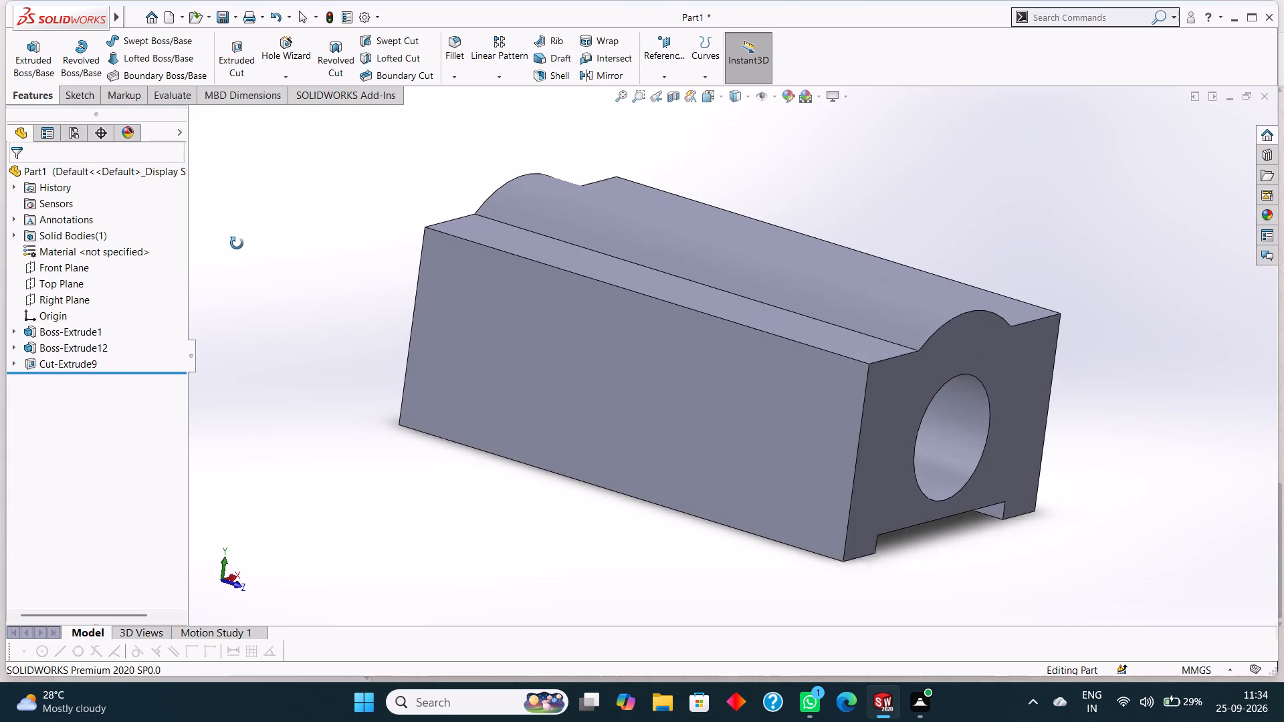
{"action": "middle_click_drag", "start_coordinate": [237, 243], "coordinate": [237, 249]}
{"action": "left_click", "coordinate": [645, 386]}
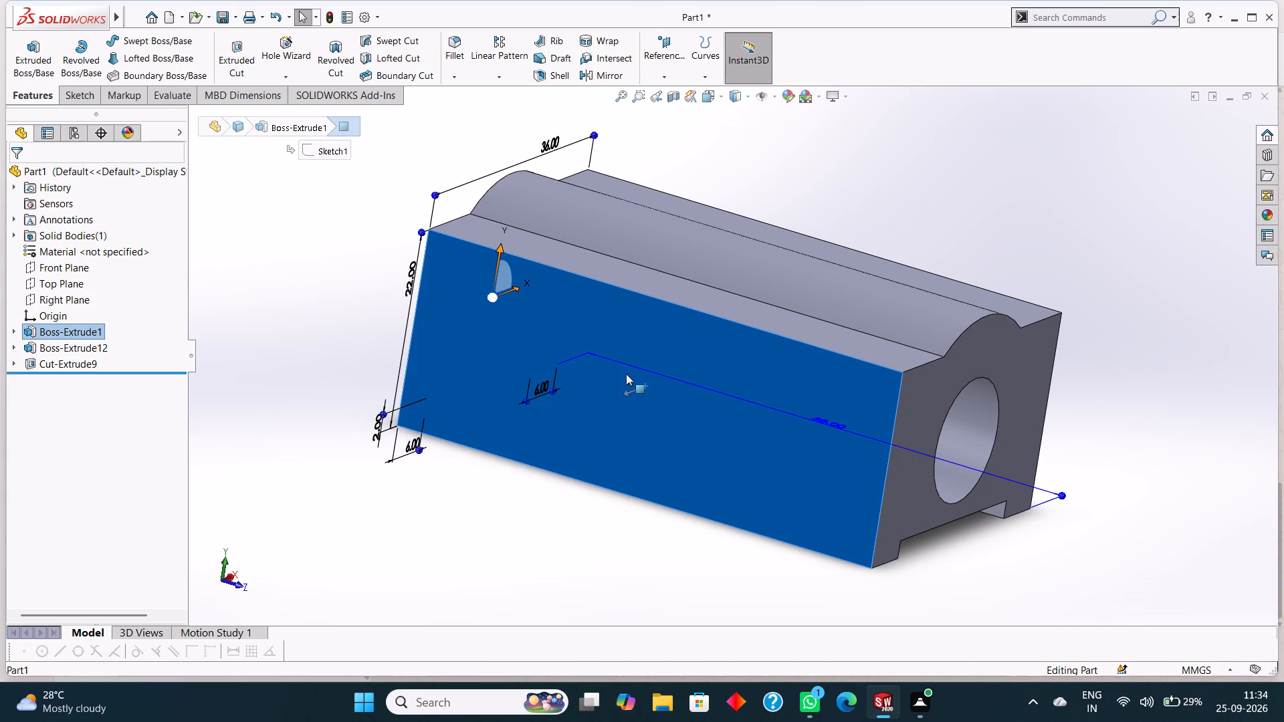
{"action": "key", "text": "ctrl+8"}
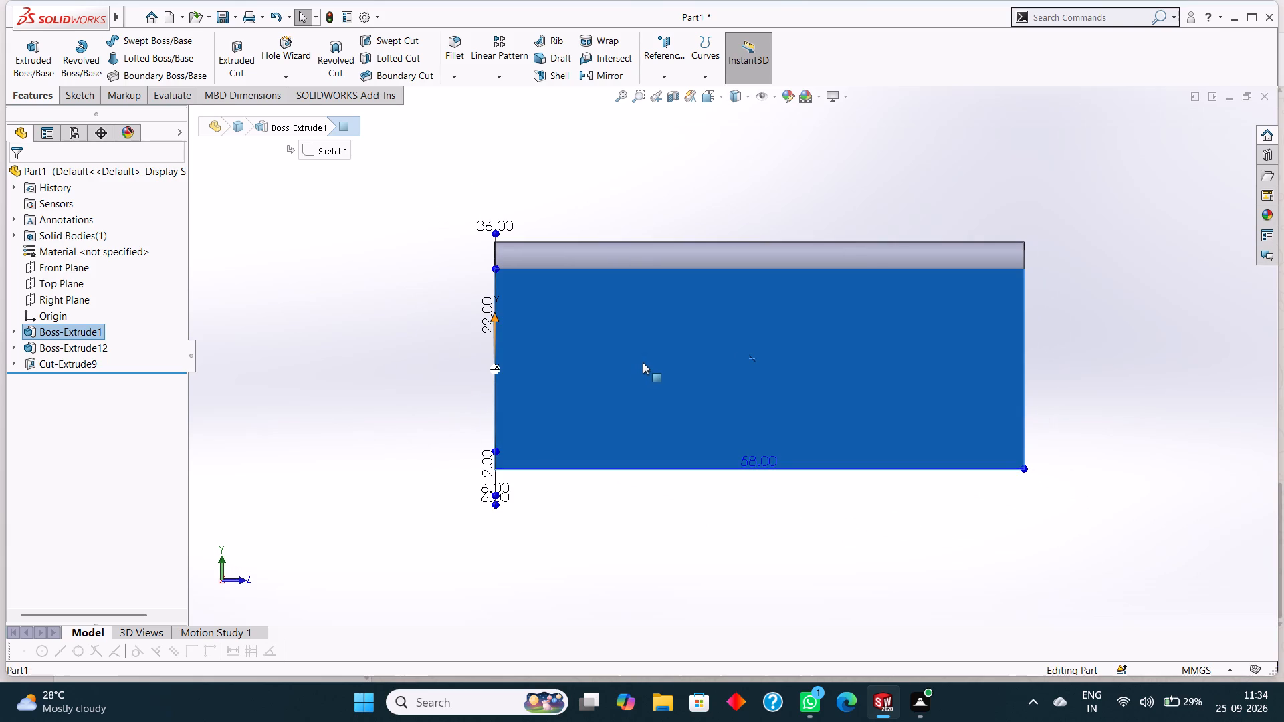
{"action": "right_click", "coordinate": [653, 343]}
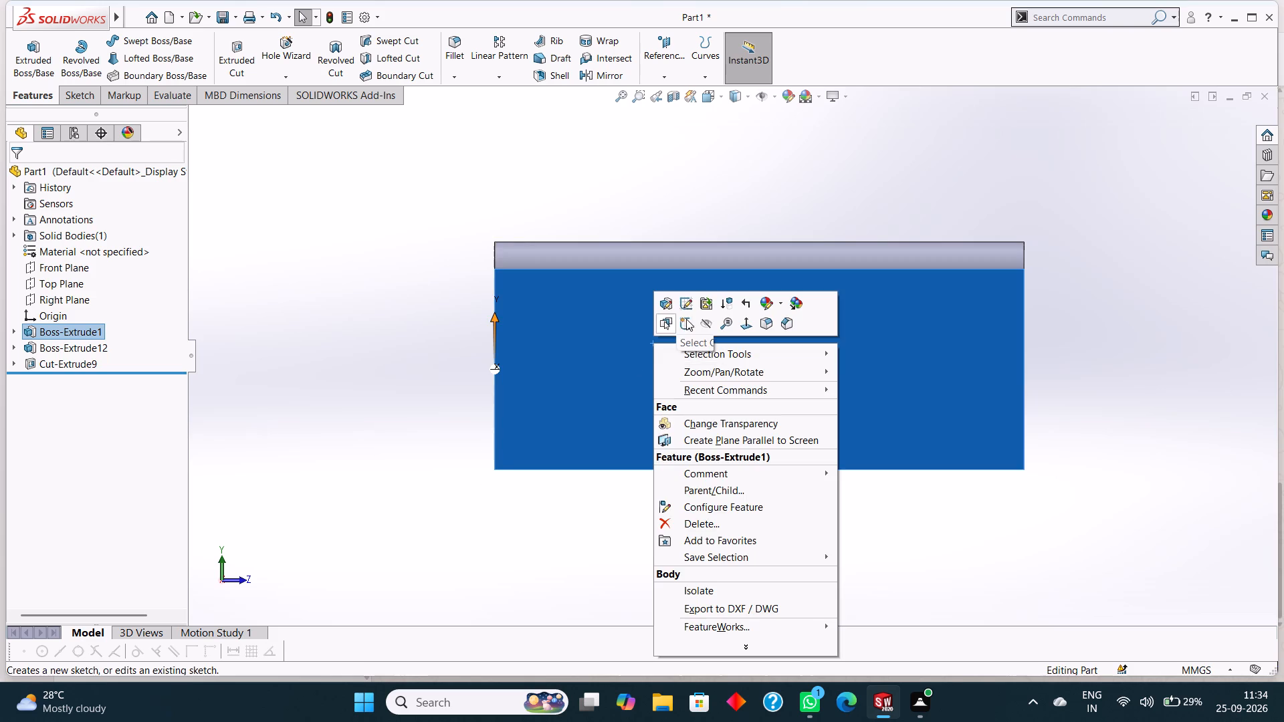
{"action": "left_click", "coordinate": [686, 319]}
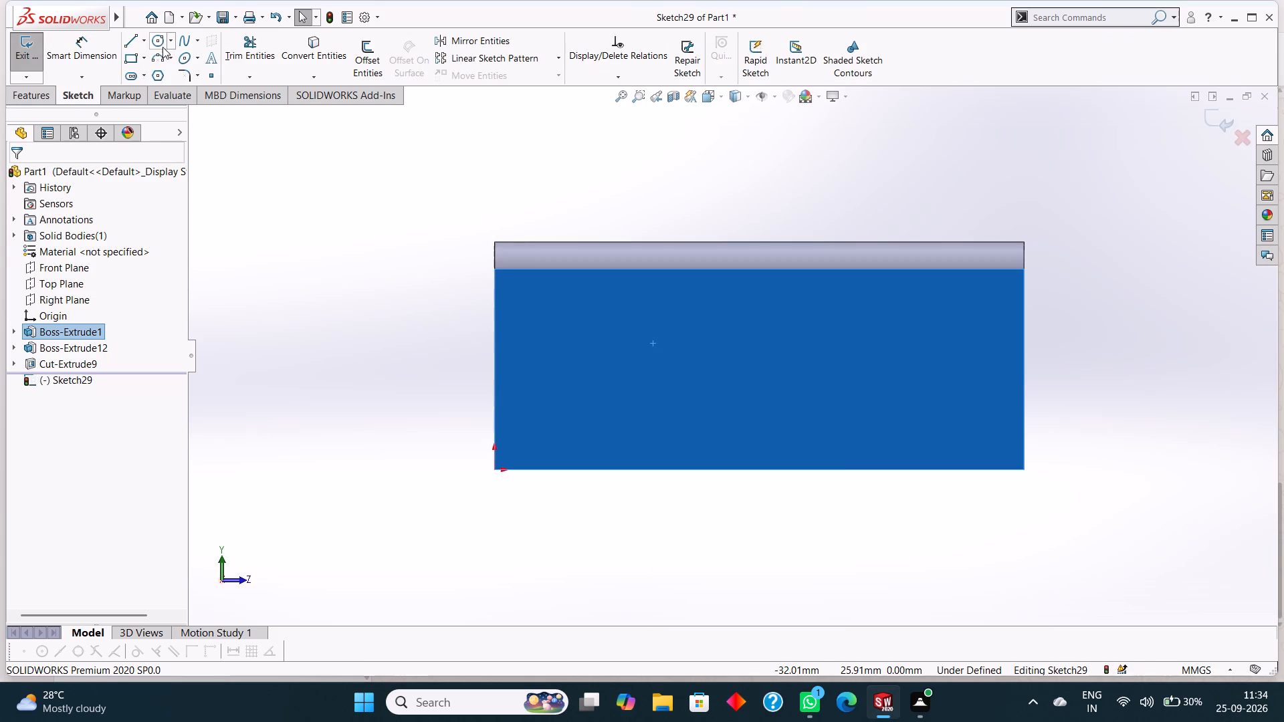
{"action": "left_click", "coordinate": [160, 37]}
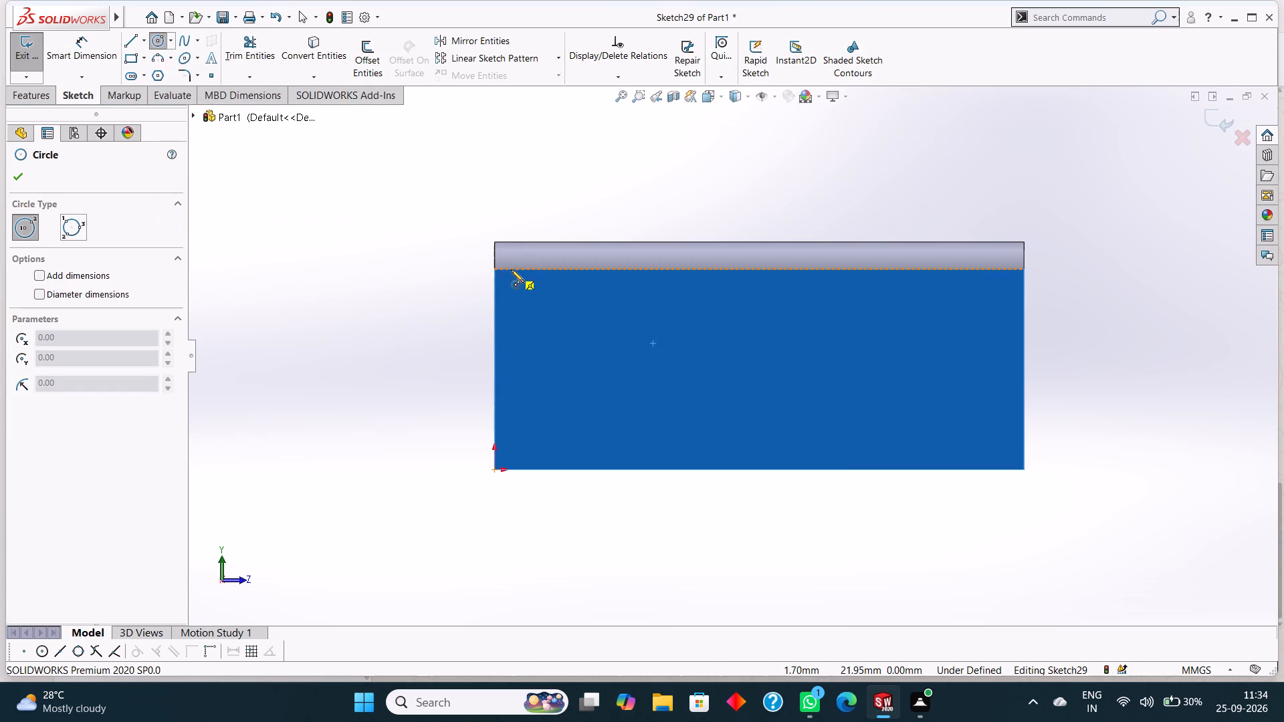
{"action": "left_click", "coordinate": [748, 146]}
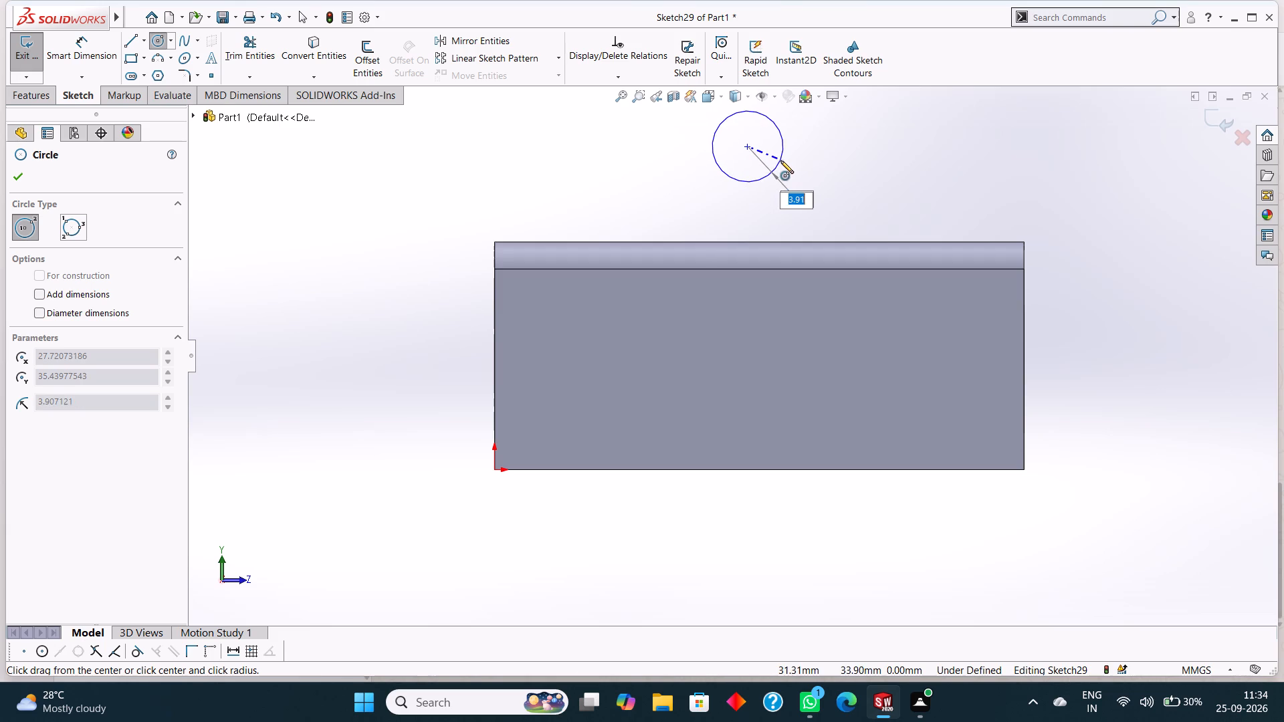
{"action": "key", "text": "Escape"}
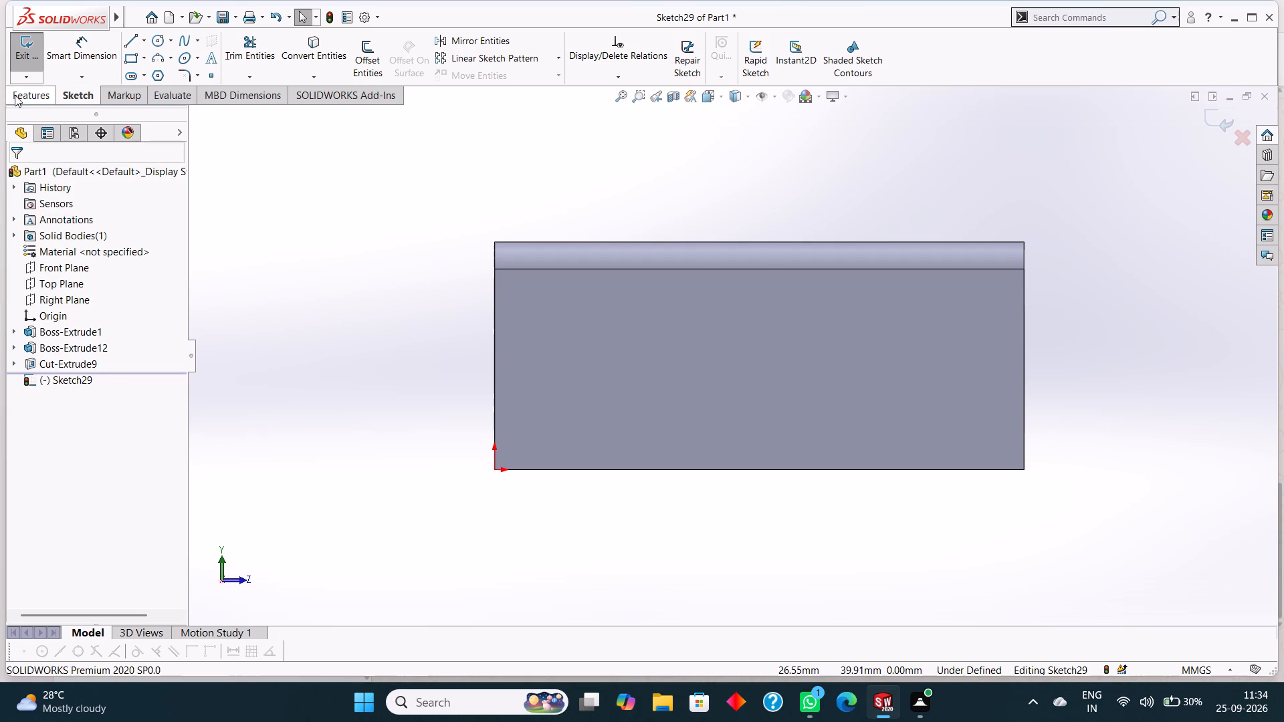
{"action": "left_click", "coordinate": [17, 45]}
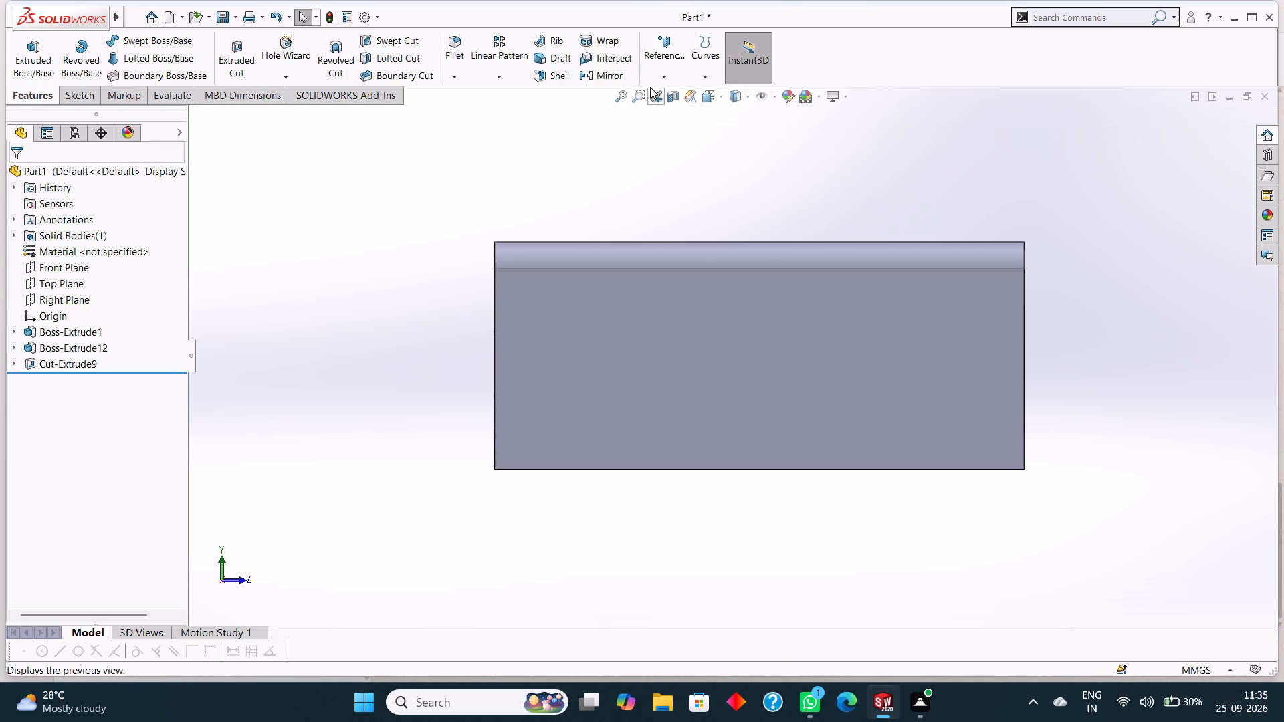
Create a reference plane offset 0 mm from the Right Plane.
{"action": "left_click", "coordinate": [663, 79]}
{"action": "left_click", "coordinate": [675, 93]}
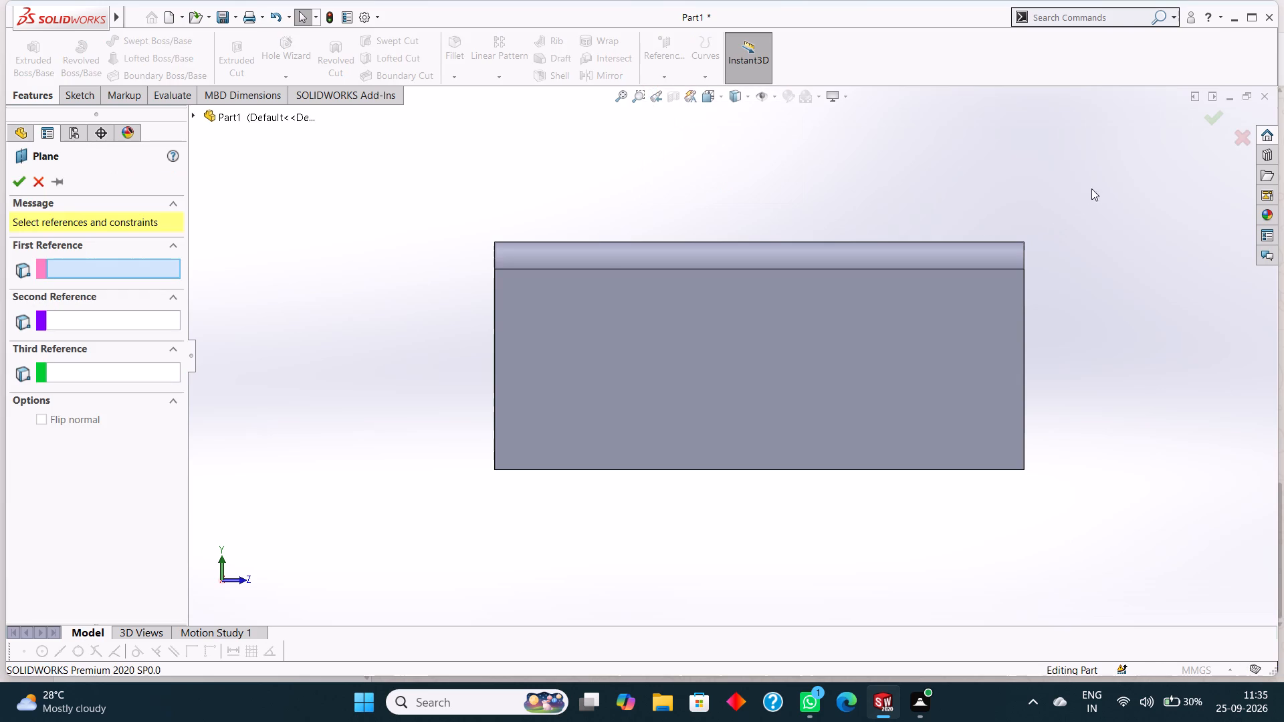
{"action": "middle_click_drag", "start_coordinate": [1091, 189], "coordinate": [1084, 237]}
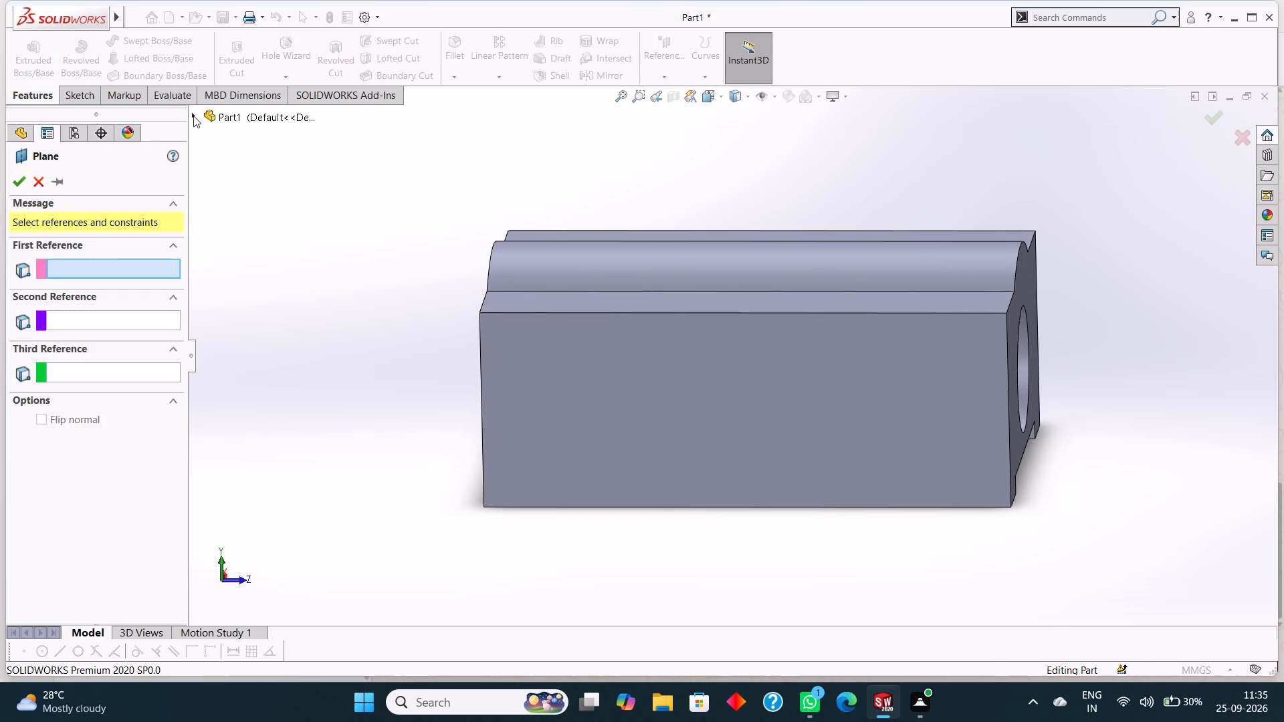
{"action": "left_click", "coordinate": [194, 116]}
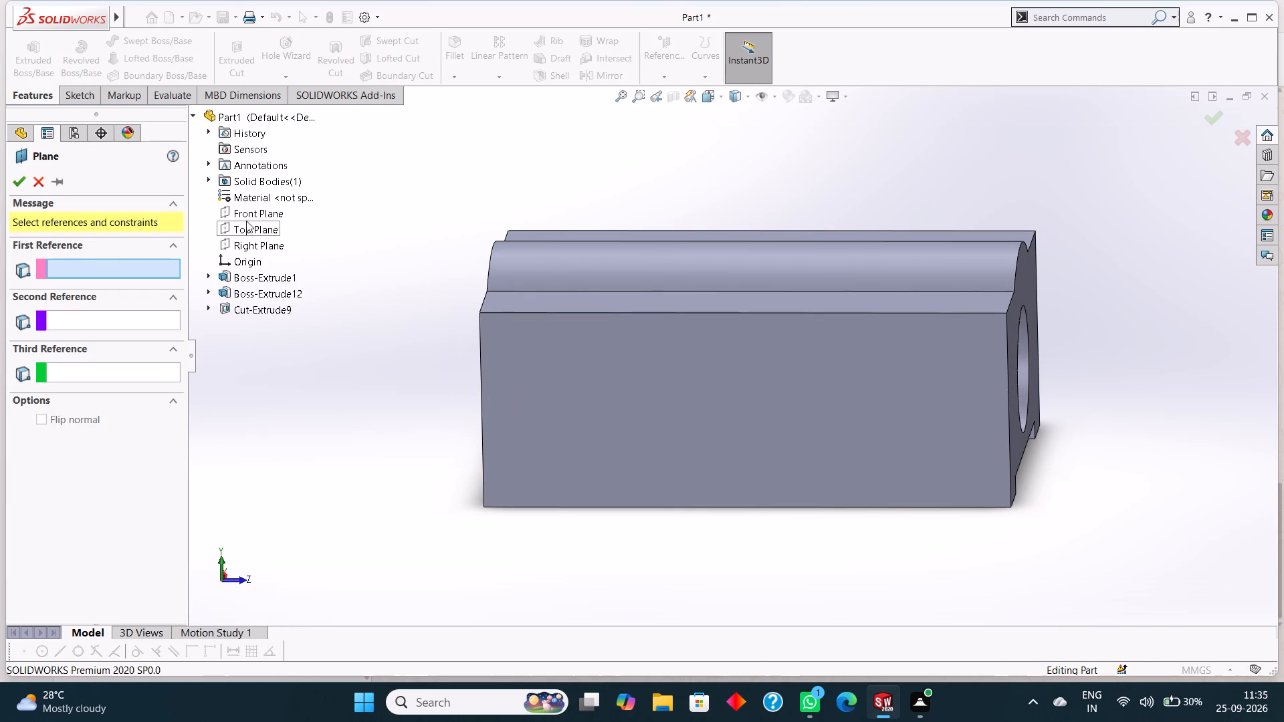
{"action": "left_click", "coordinate": [248, 244]}
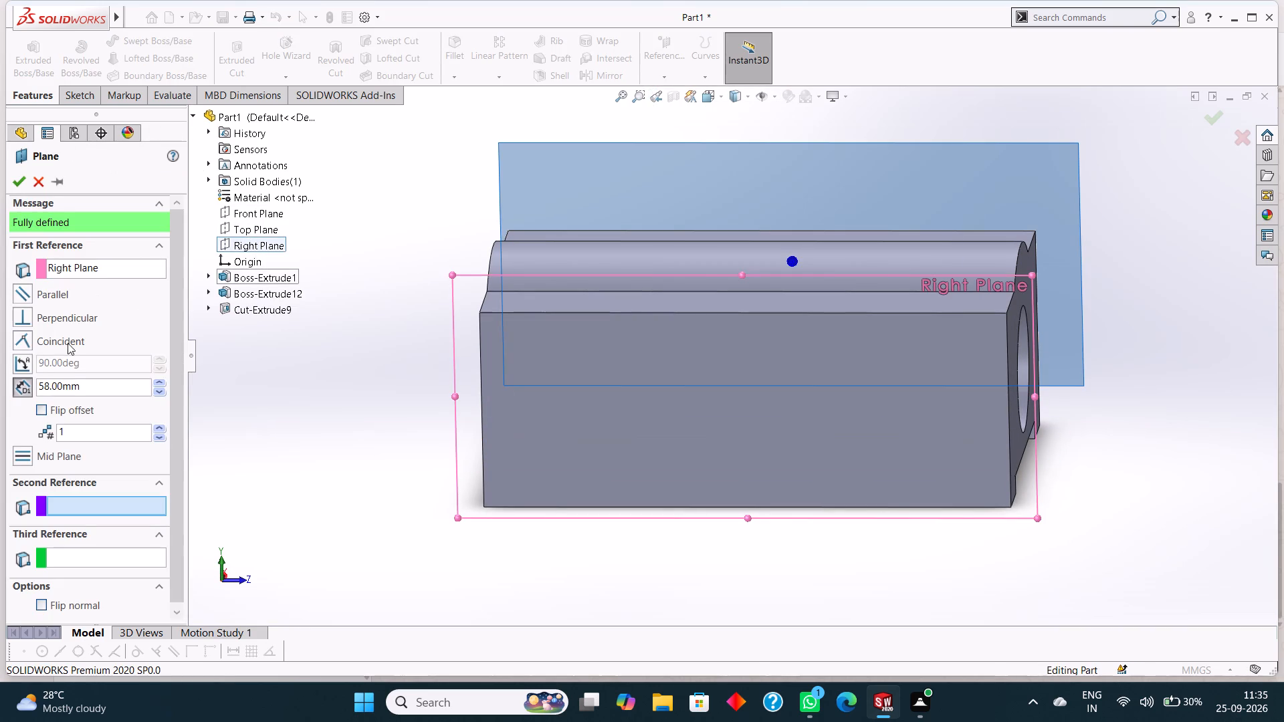
{"action": "left_click_drag", "start_coordinate": [102, 388], "coordinate": [17, 375]}
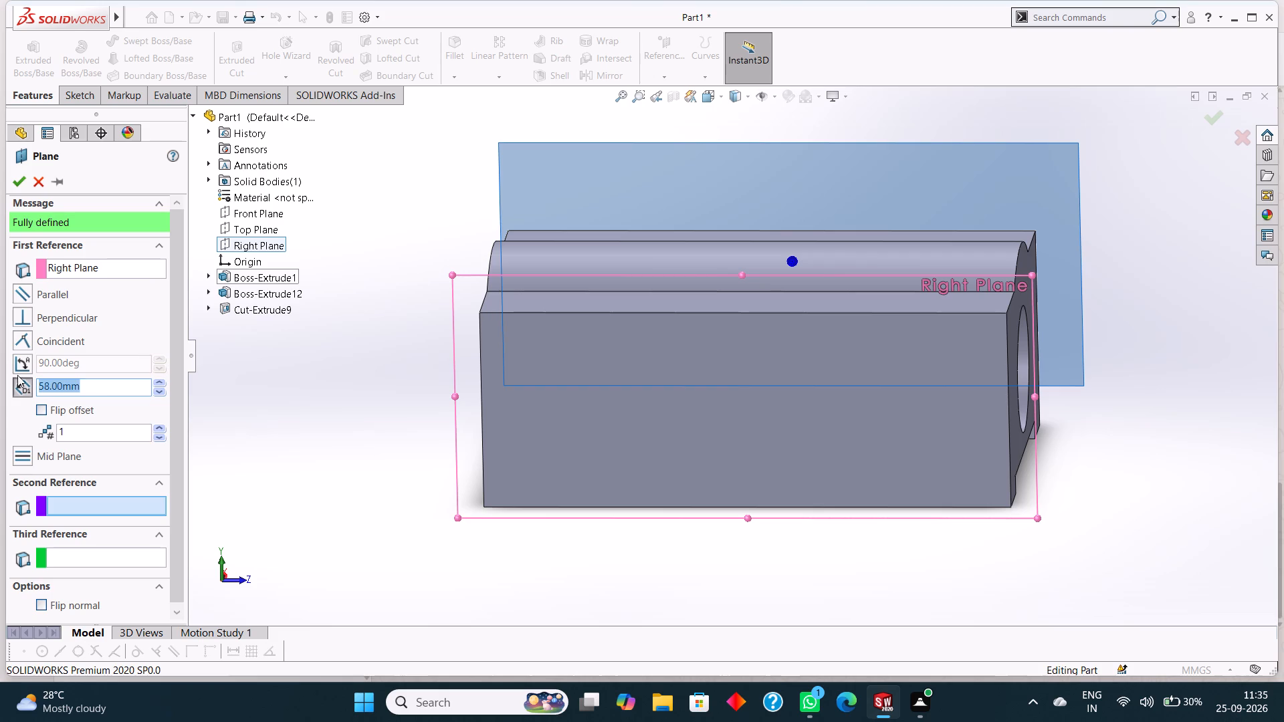
{"action": "left_click_drag", "start_coordinate": [17, 375], "coordinate": [0, 374]}
{"action": "key", "text": "0"}
{"action": "key", "text": "Return"}
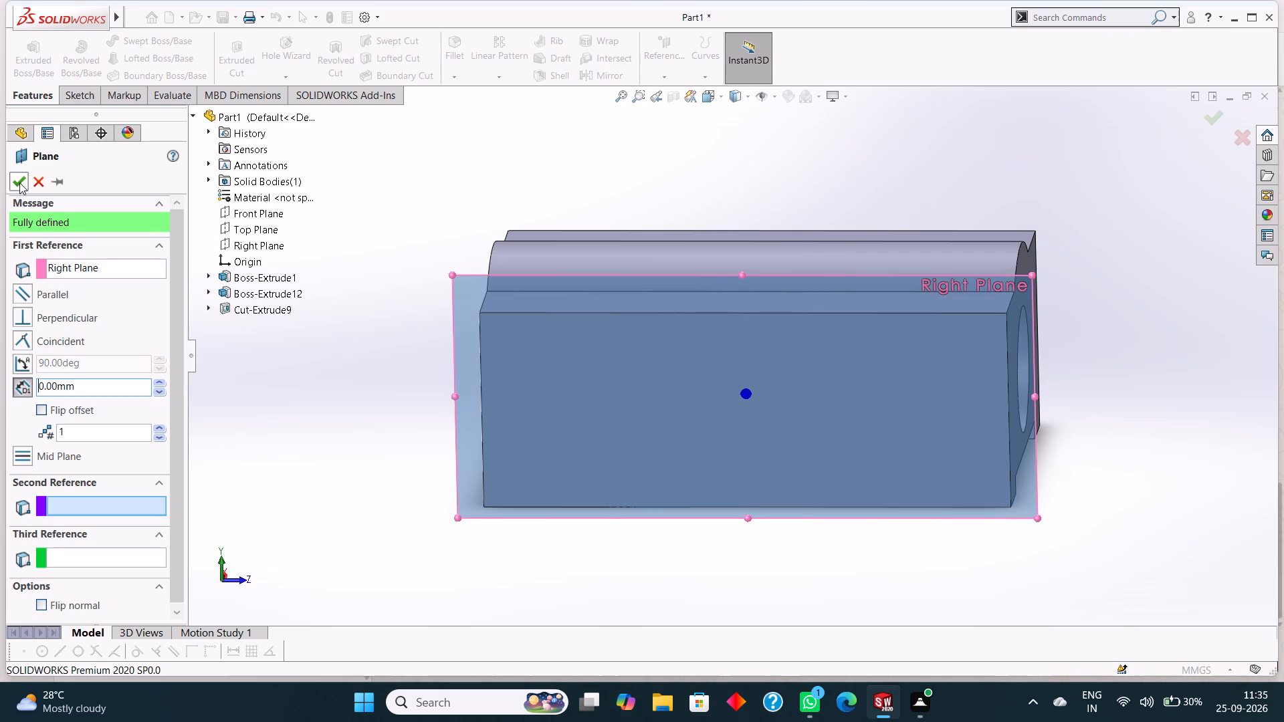
{"action": "left_click", "coordinate": [19, 183]}
{"action": "left_click", "coordinate": [1169, 342]}
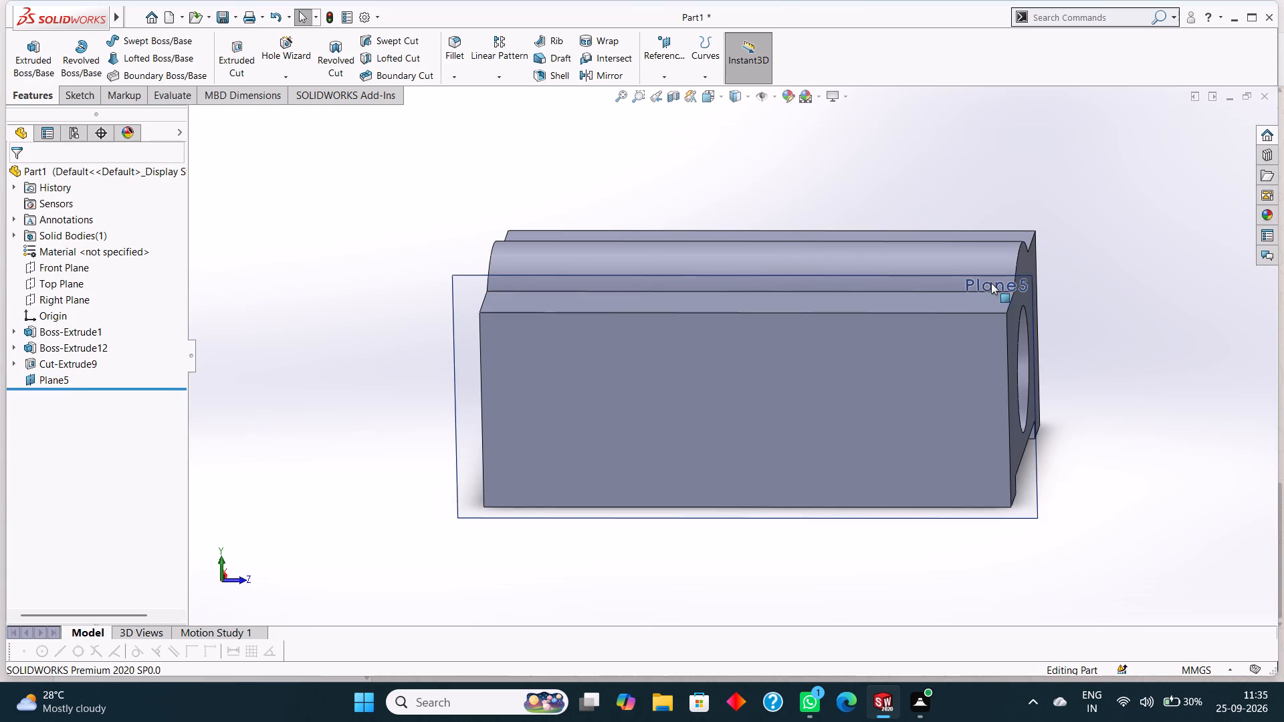
Open a sketch on the new reference plane, viewed square-on from the block's left side.
{"action": "left_click", "coordinate": [465, 285]}
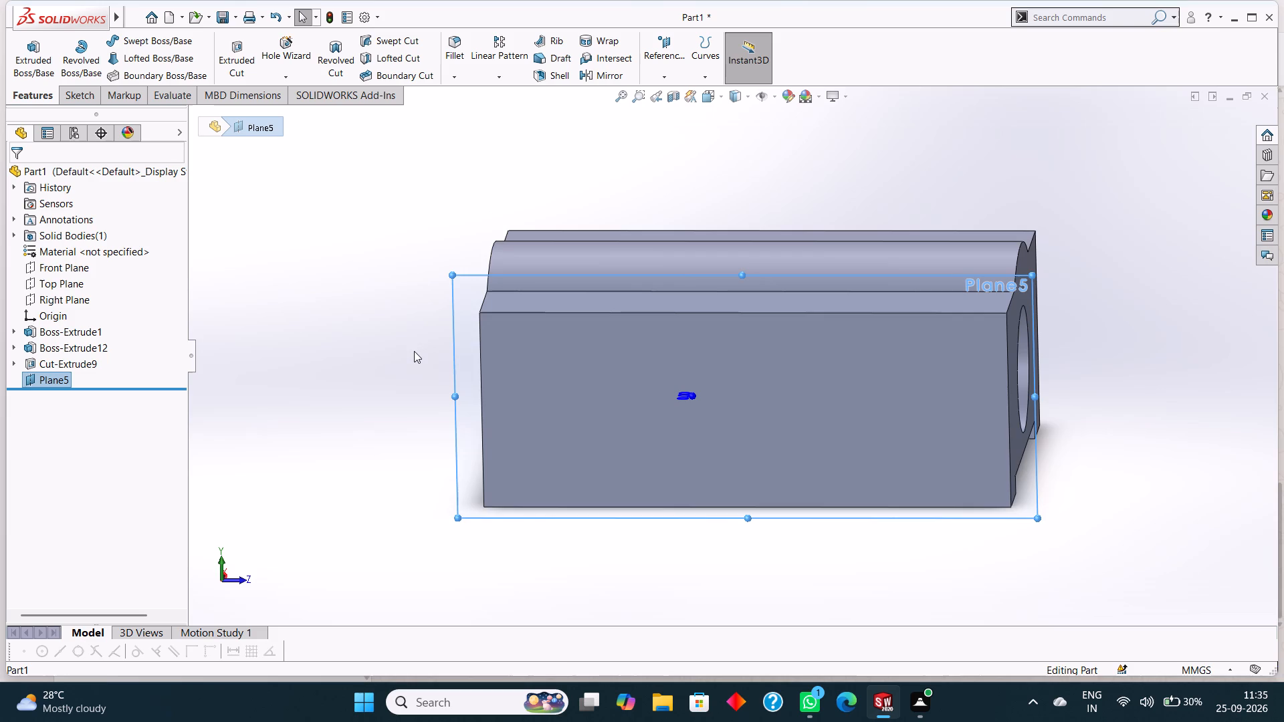
{"action": "key", "text": "ctrl+8"}
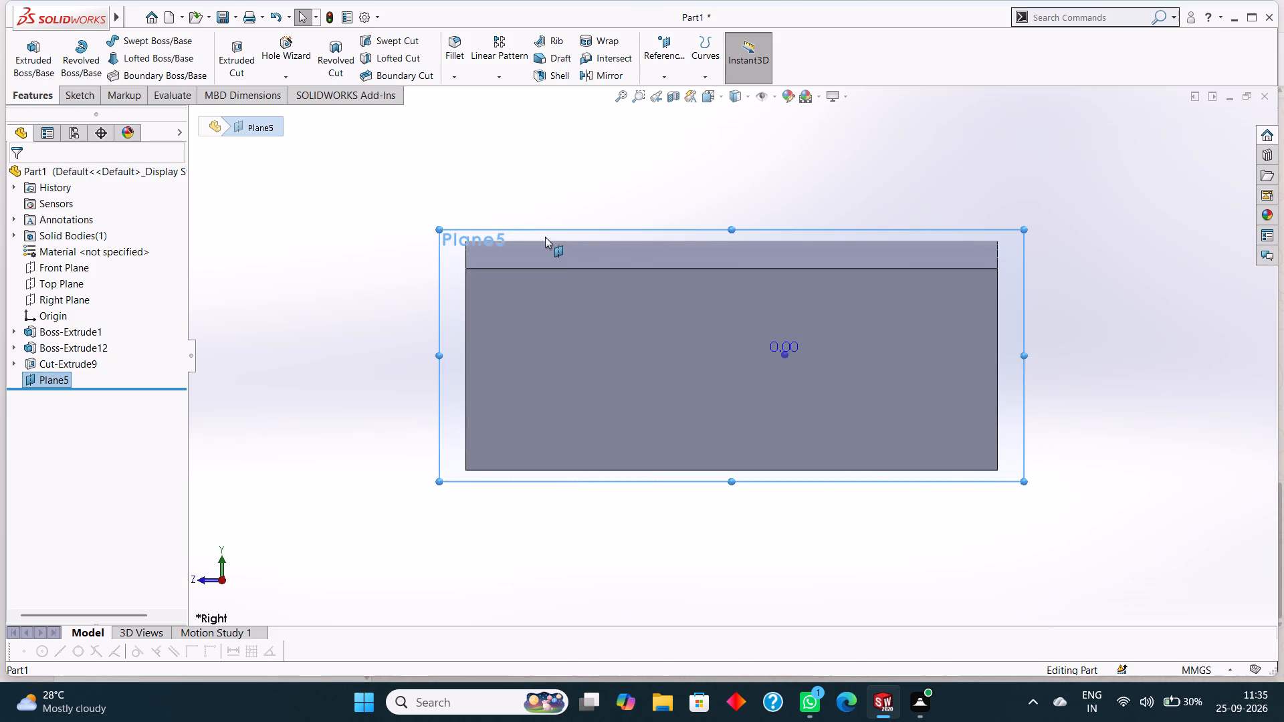
{"action": "left_click", "coordinate": [446, 268]}
{"action": "key", "text": "ctrl+8"}
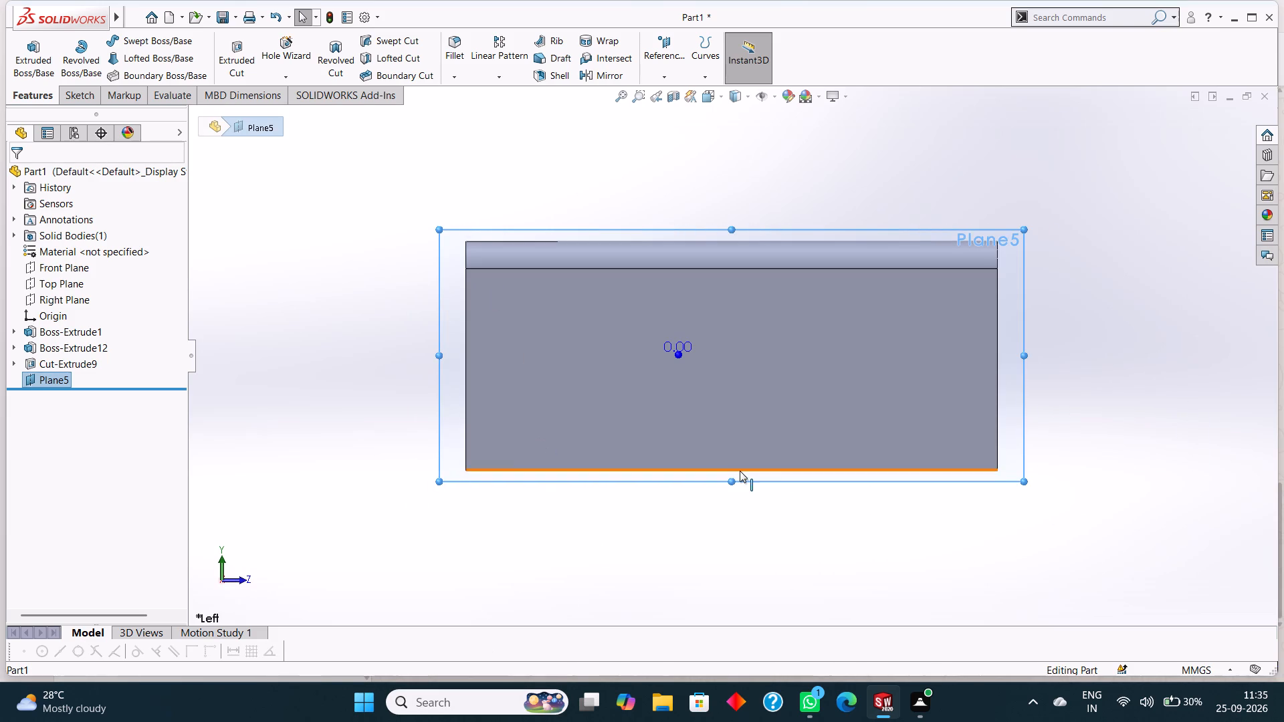
{"action": "scroll", "coordinate": [740, 470], "scroll_direction": "up", "scroll_amount": 2}
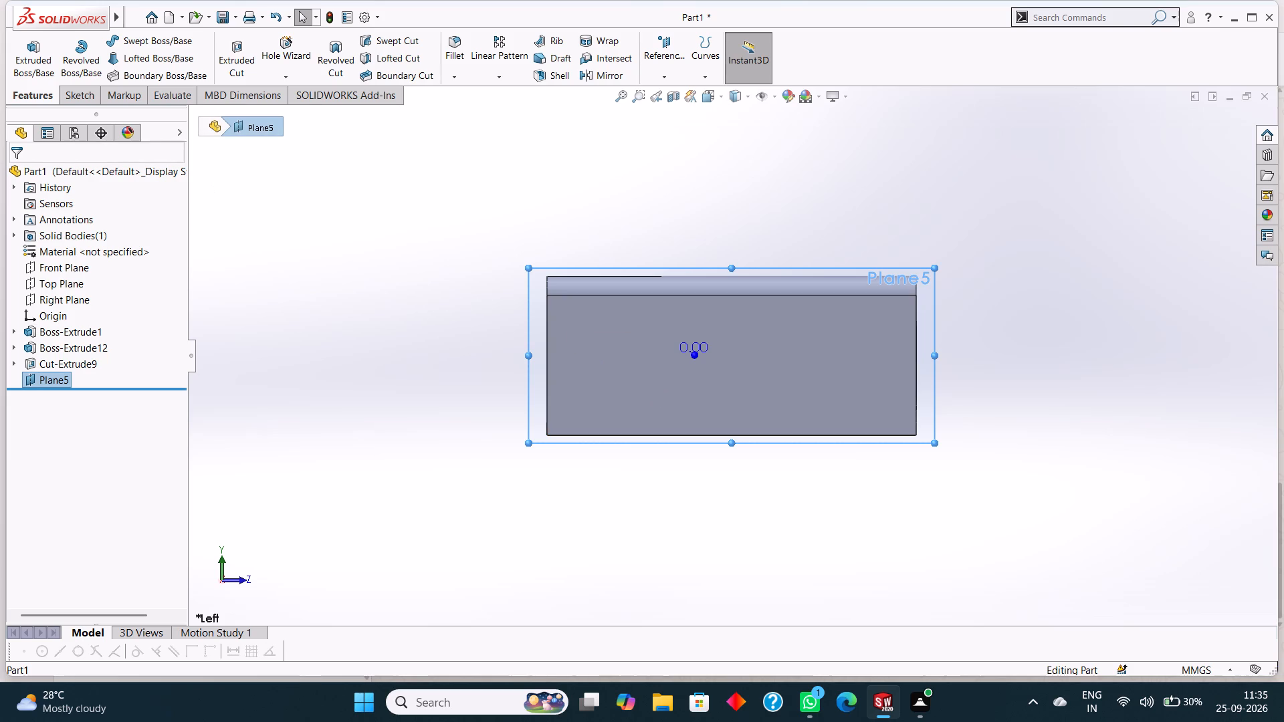
{"action": "right_click", "coordinate": [533, 314]}
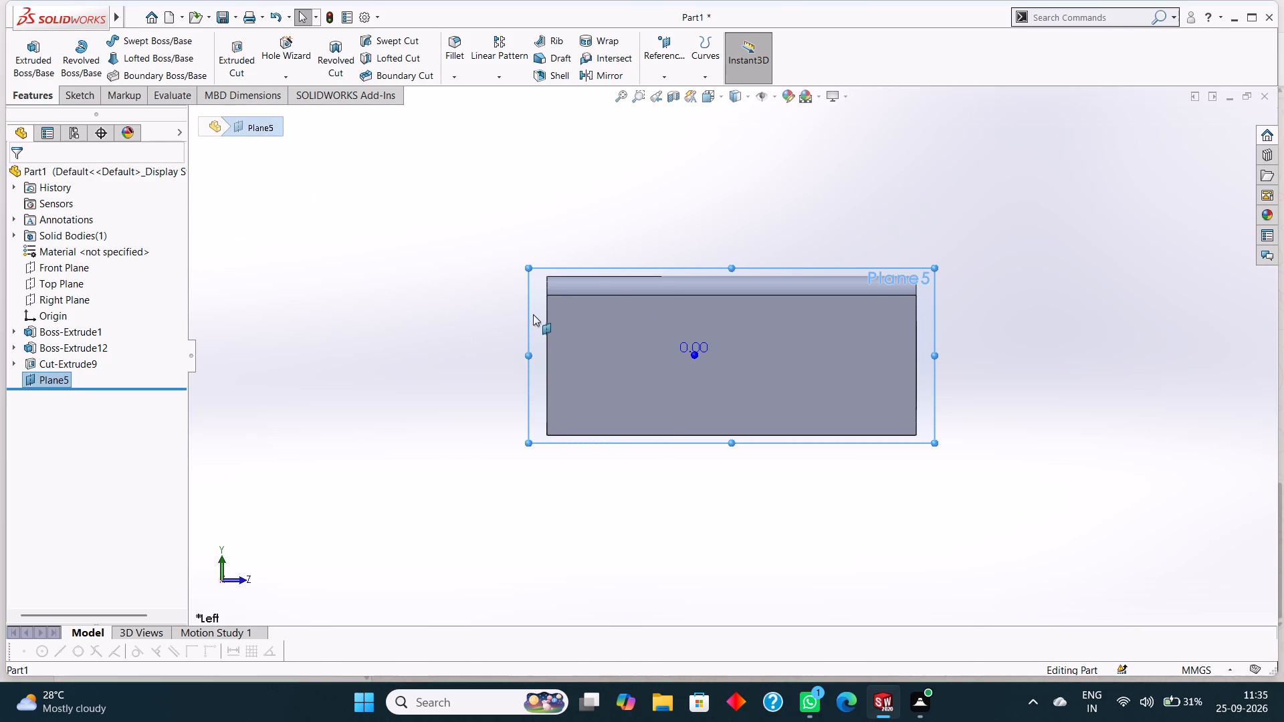
{"action": "left_click", "coordinate": [566, 293]}
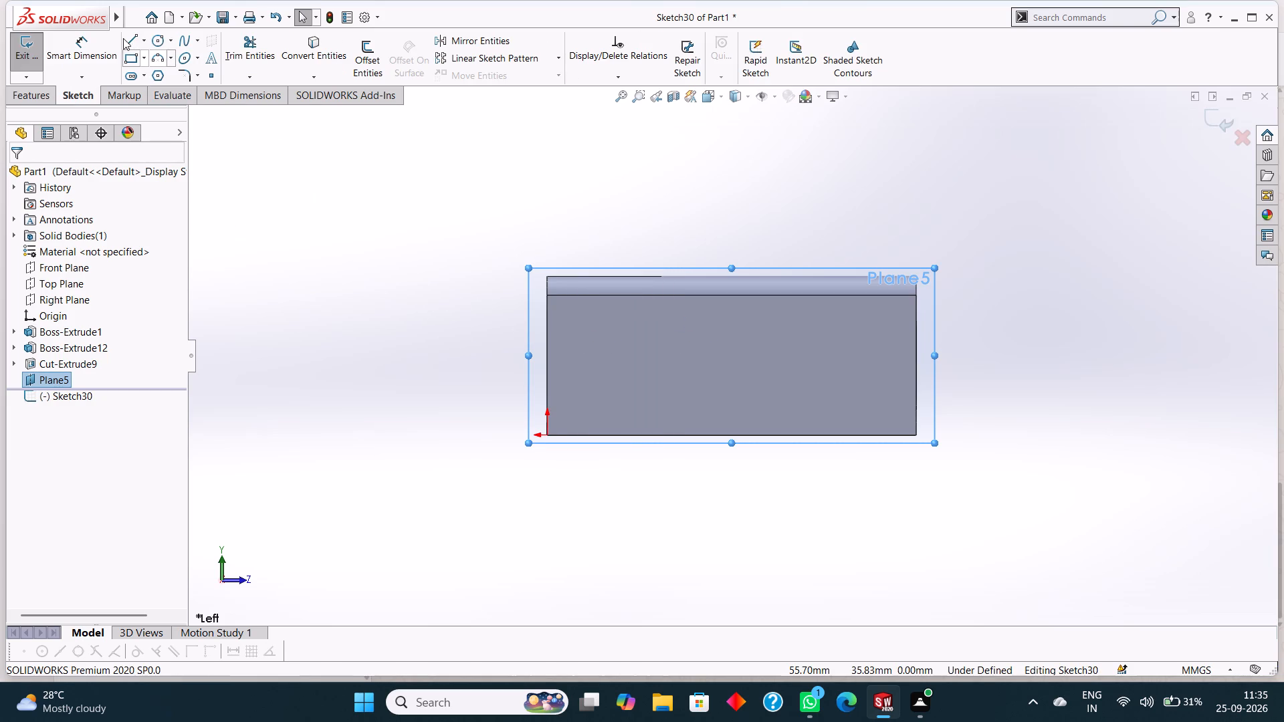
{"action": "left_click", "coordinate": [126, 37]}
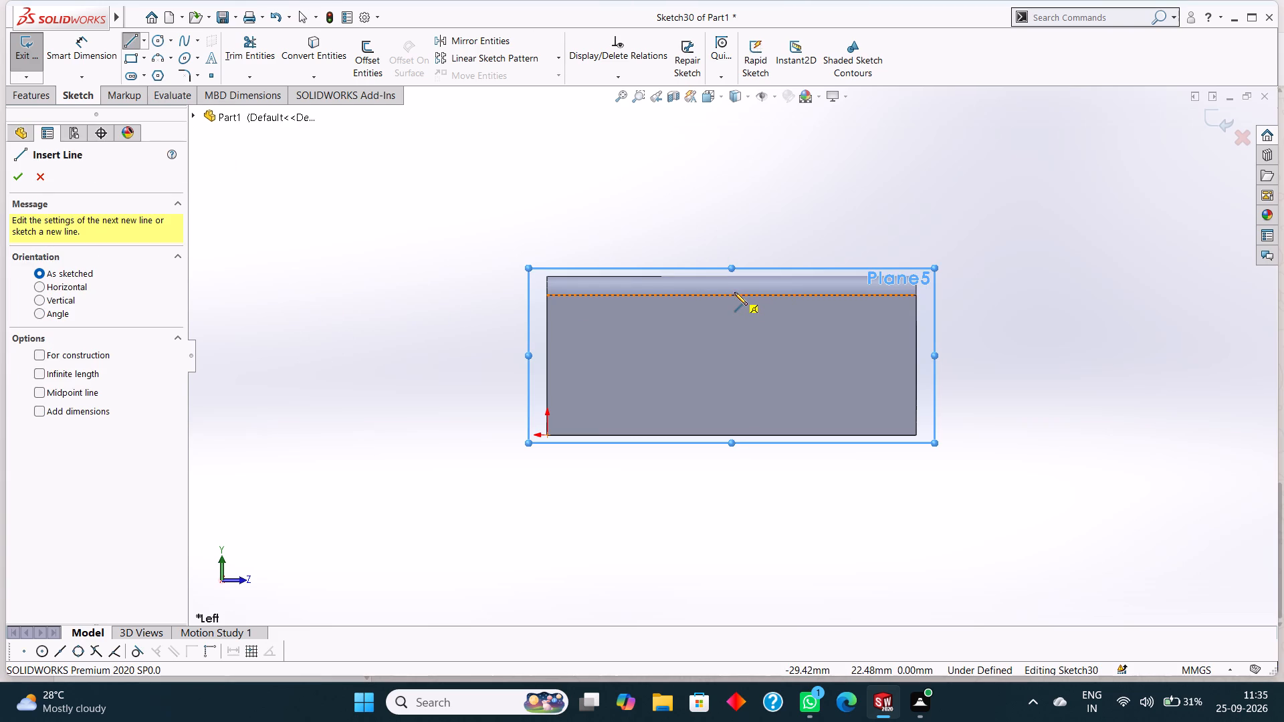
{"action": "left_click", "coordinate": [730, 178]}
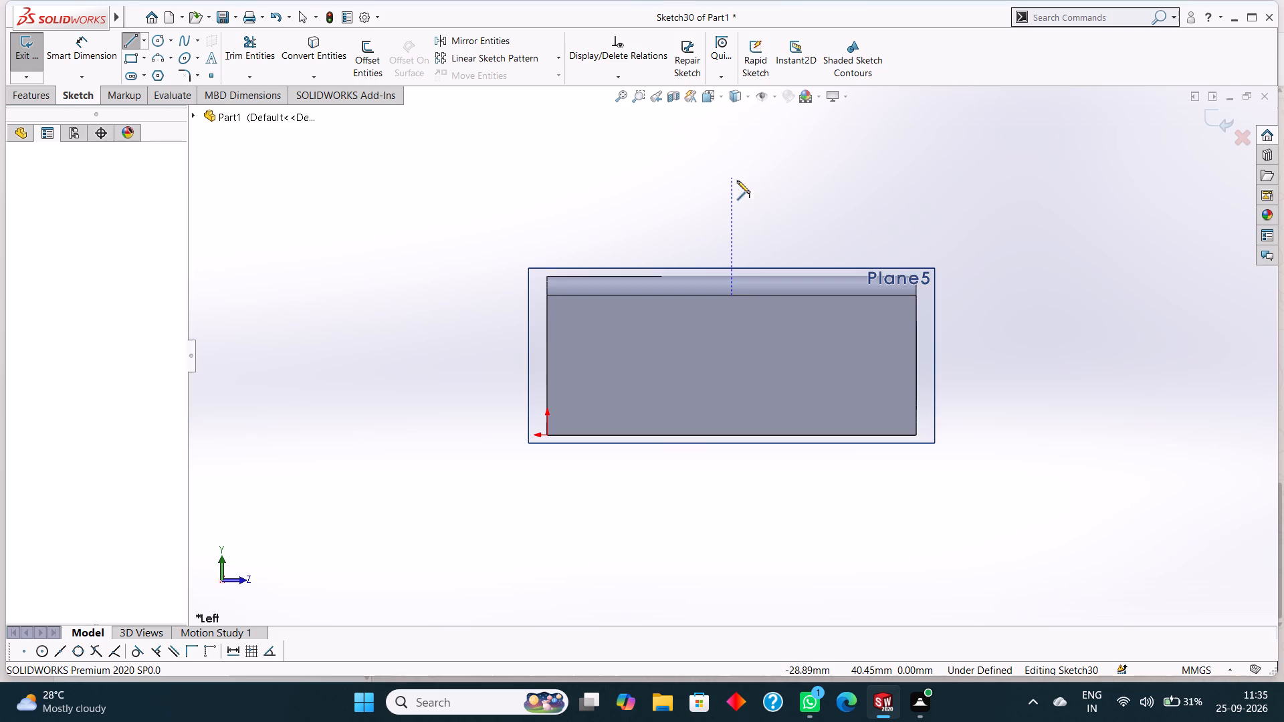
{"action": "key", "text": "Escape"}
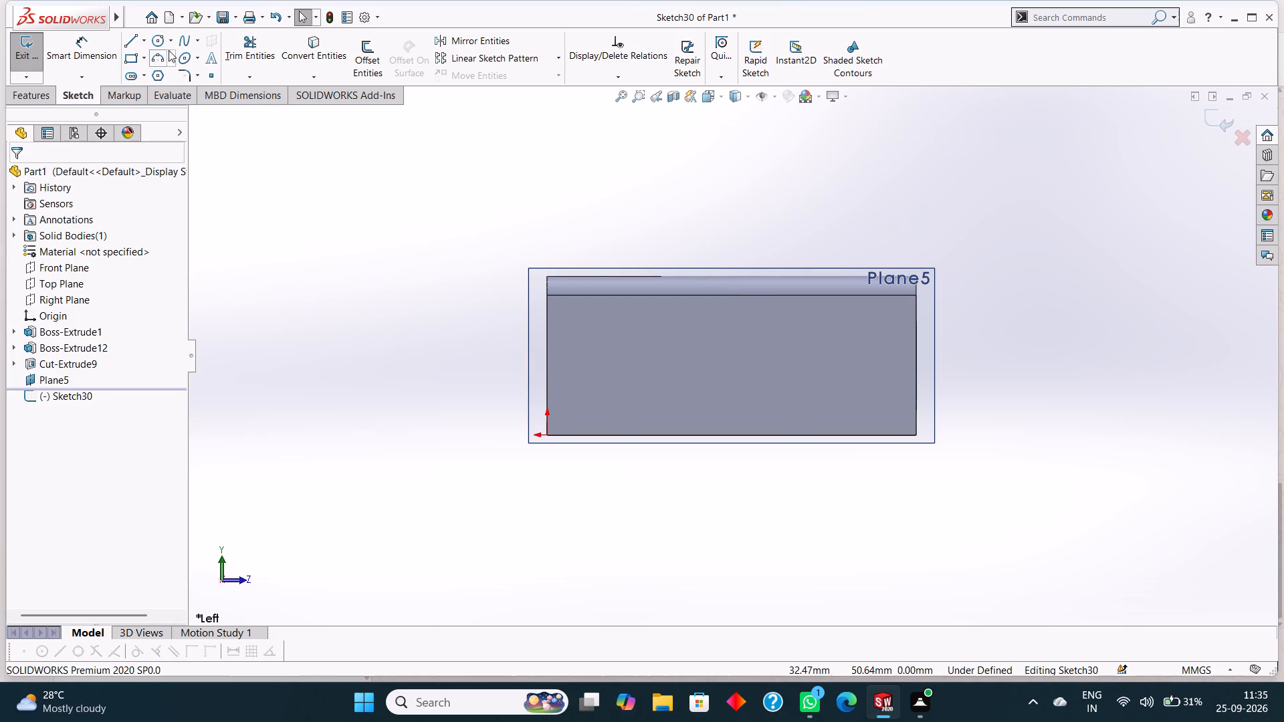
Sketch two concentric circles above the block, centred at about X -29, Y 36.9 mm, with radii of about 4.6 and 7.7 mm.
{"action": "left_click", "coordinate": [162, 38]}
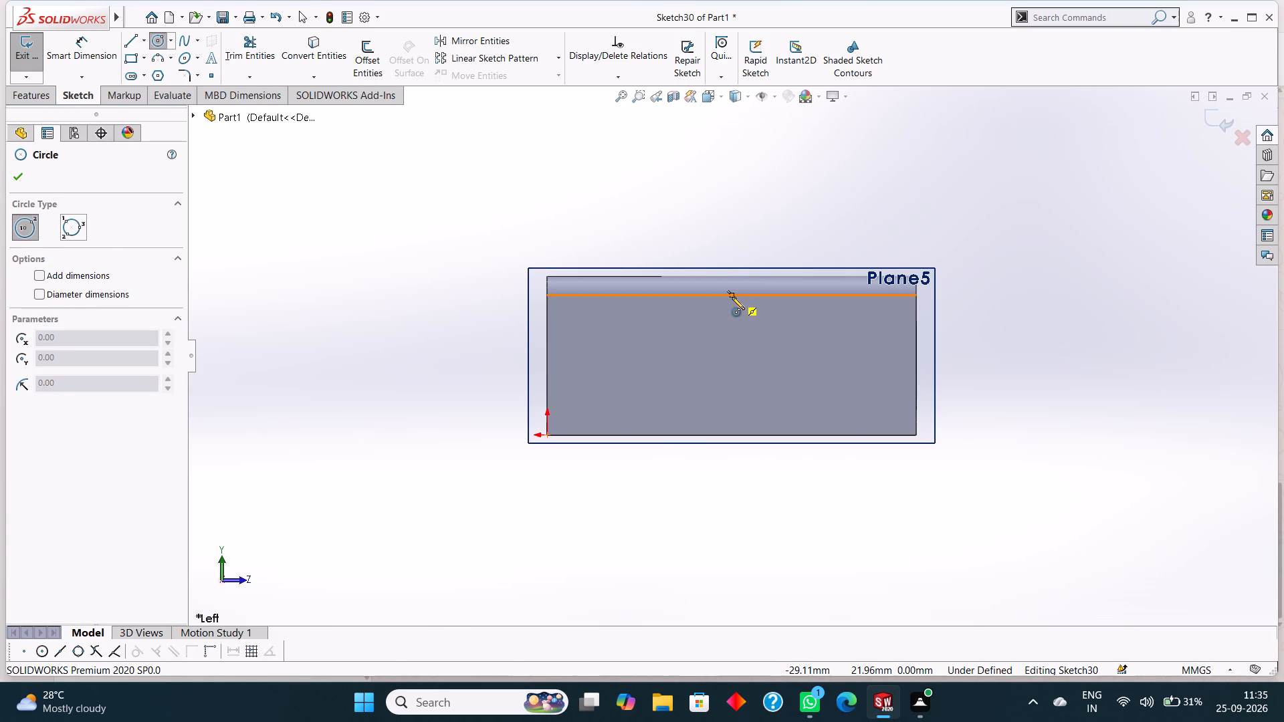
{"action": "left_click", "coordinate": [731, 201]}
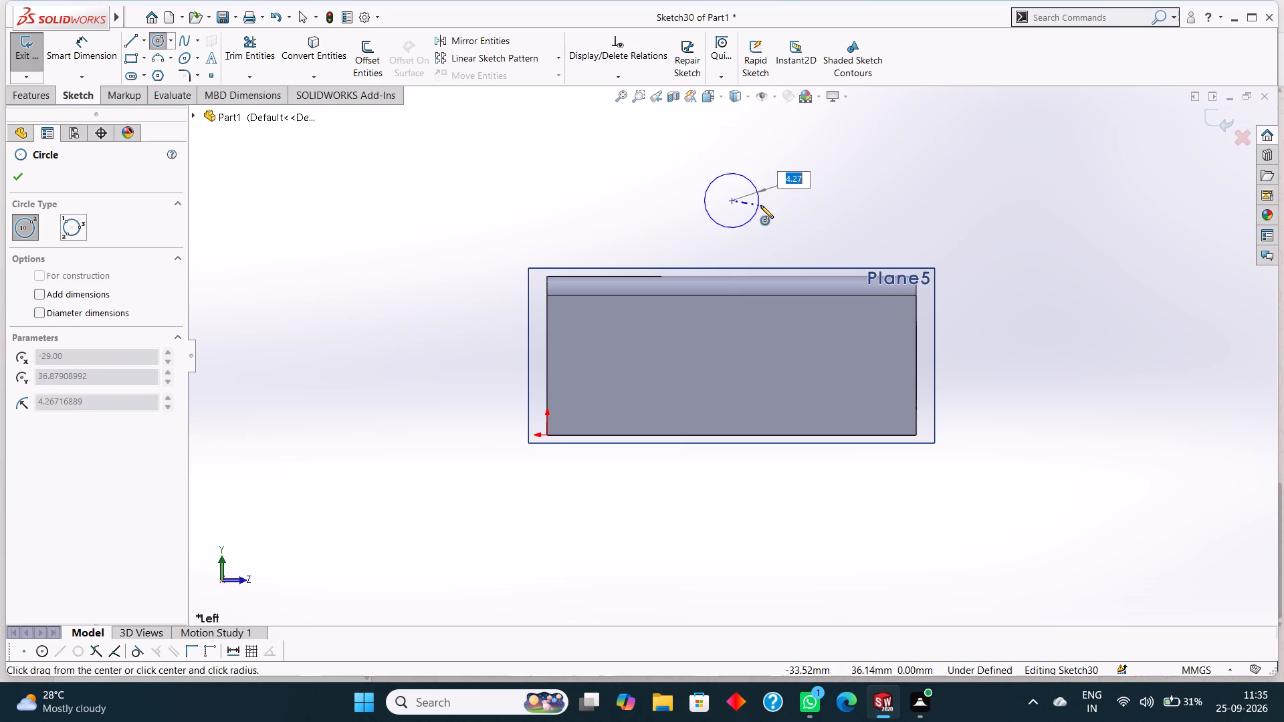
{"action": "left_click", "coordinate": [760, 206]}
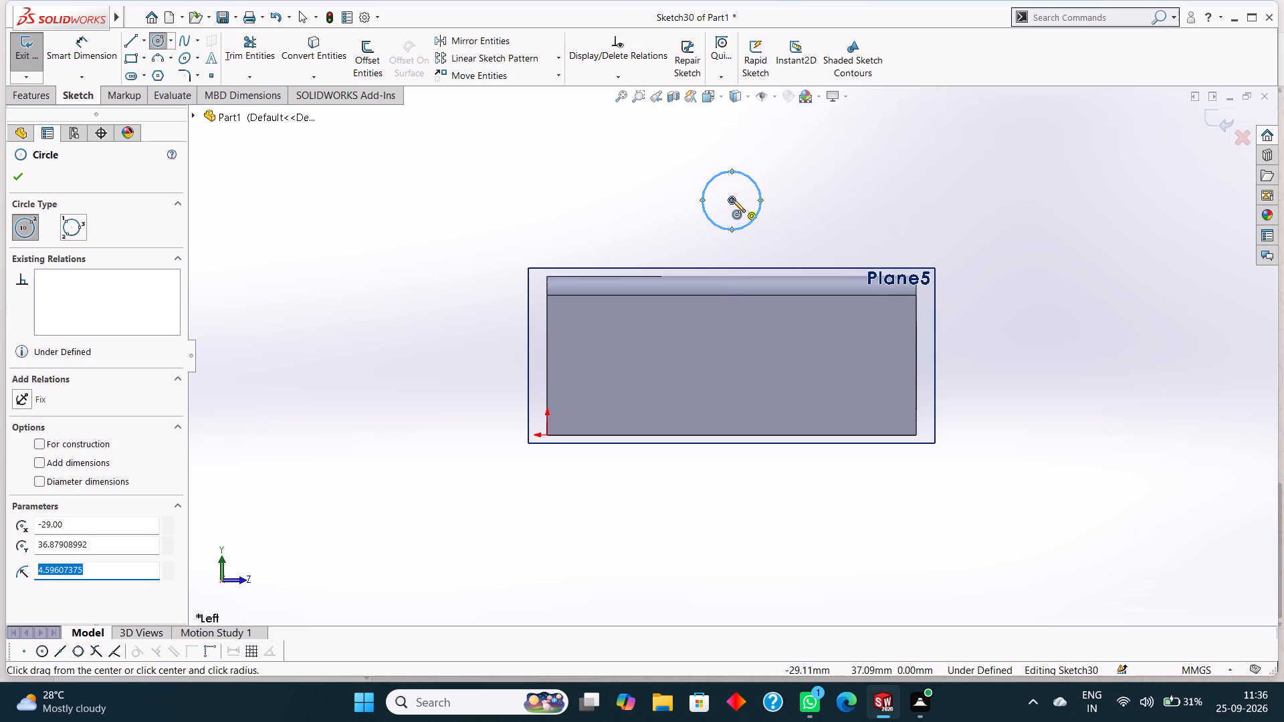
{"action": "left_click", "coordinate": [732, 199]}
{"action": "left_click", "coordinate": [780, 208]}
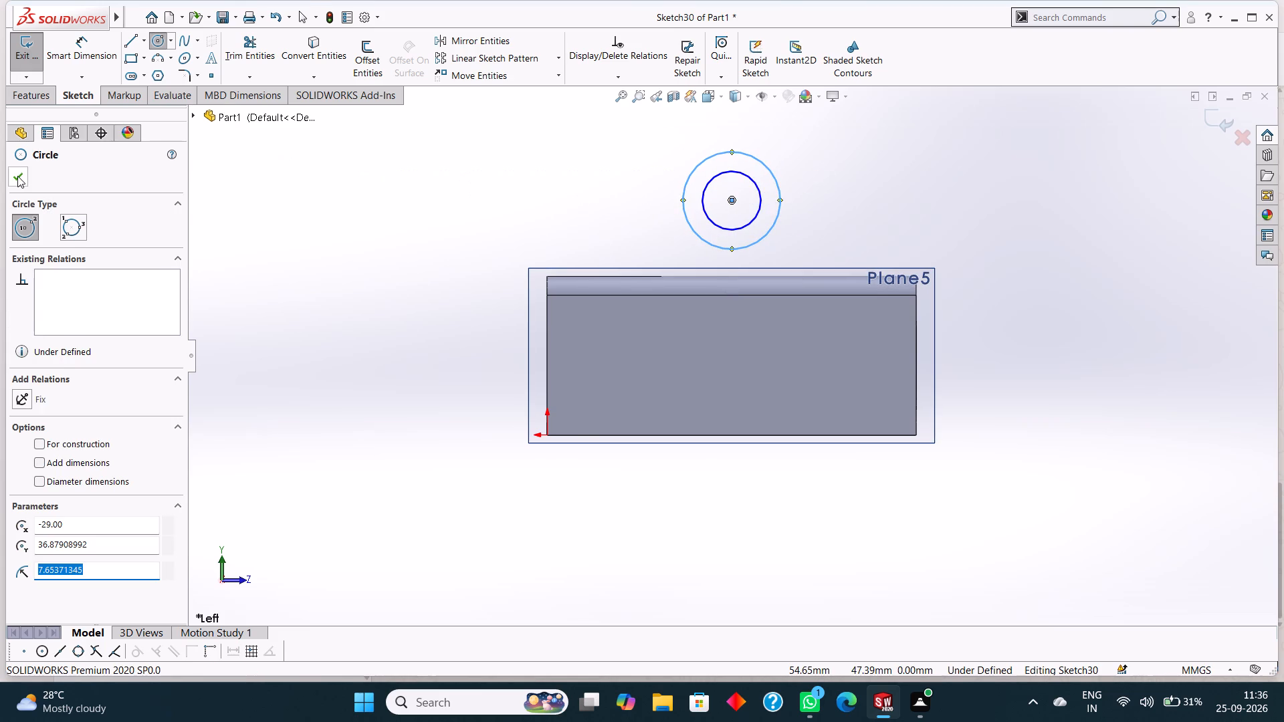
{"action": "left_click", "coordinate": [17, 176]}
Dimension the two concentric circles with diameters of 8 mm for the inner and 16 mm for the outer.
{"action": "left_click", "coordinate": [81, 49]}
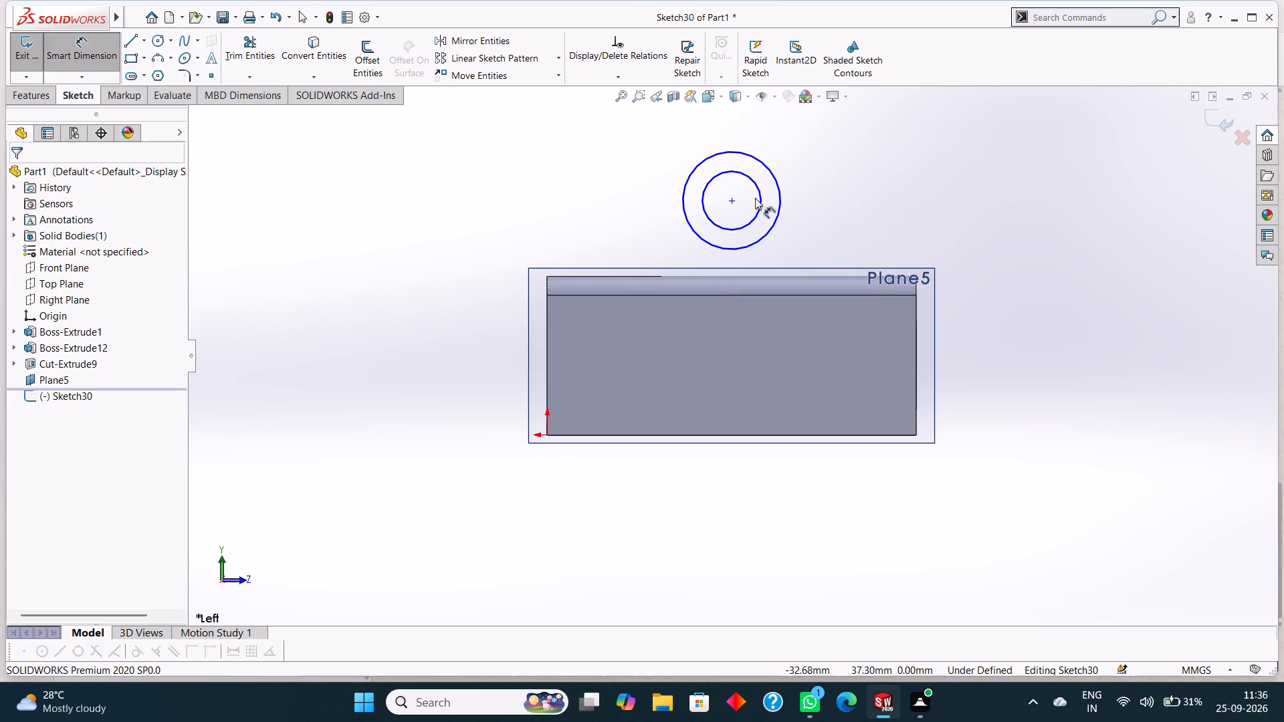
{"action": "left_click", "coordinate": [762, 201]}
{"action": "left_click", "coordinate": [840, 205]}
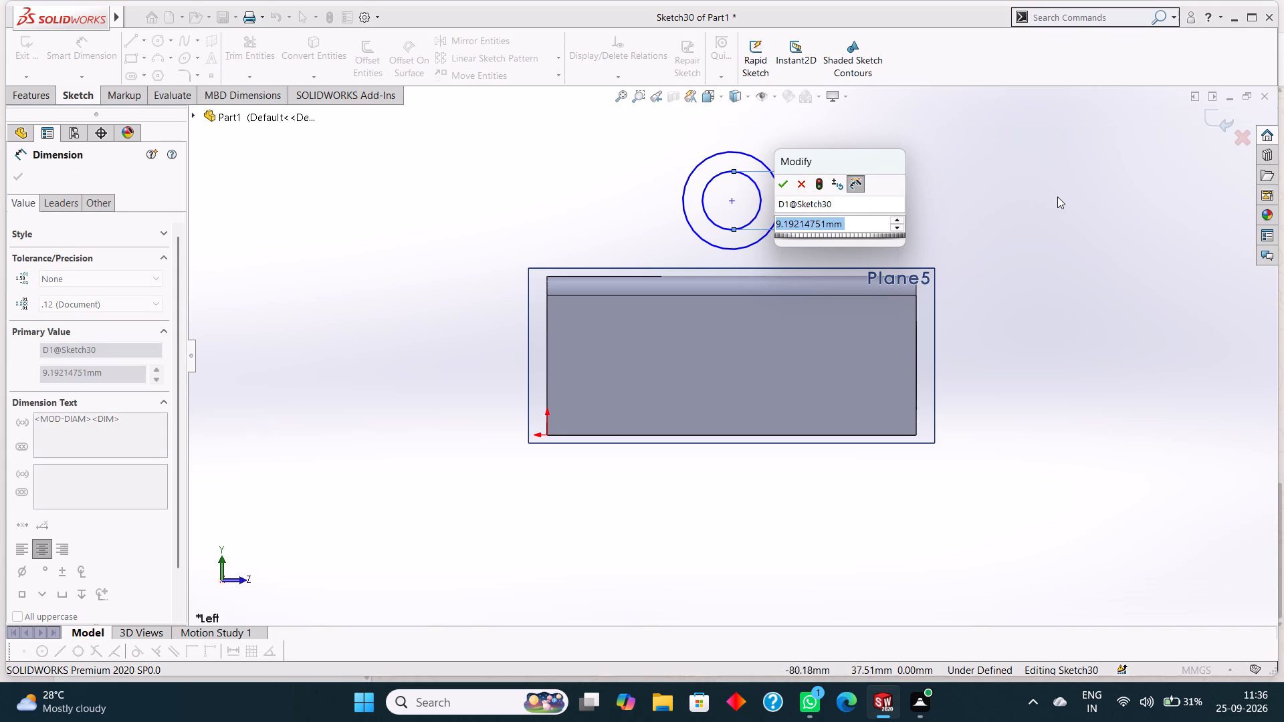
{"action": "key", "text": "8"}
{"action": "key", "text": "Return"}
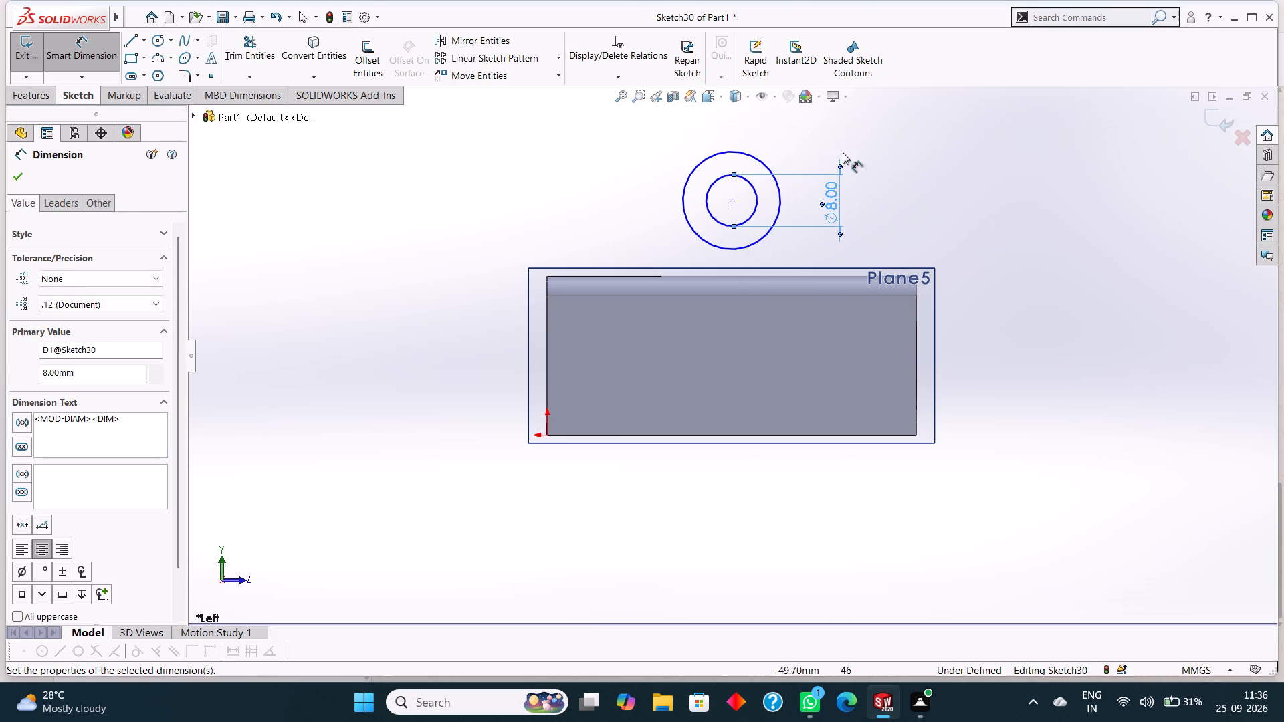
{"action": "left_click", "coordinate": [743, 156]}
{"action": "left_click", "coordinate": [900, 173]}
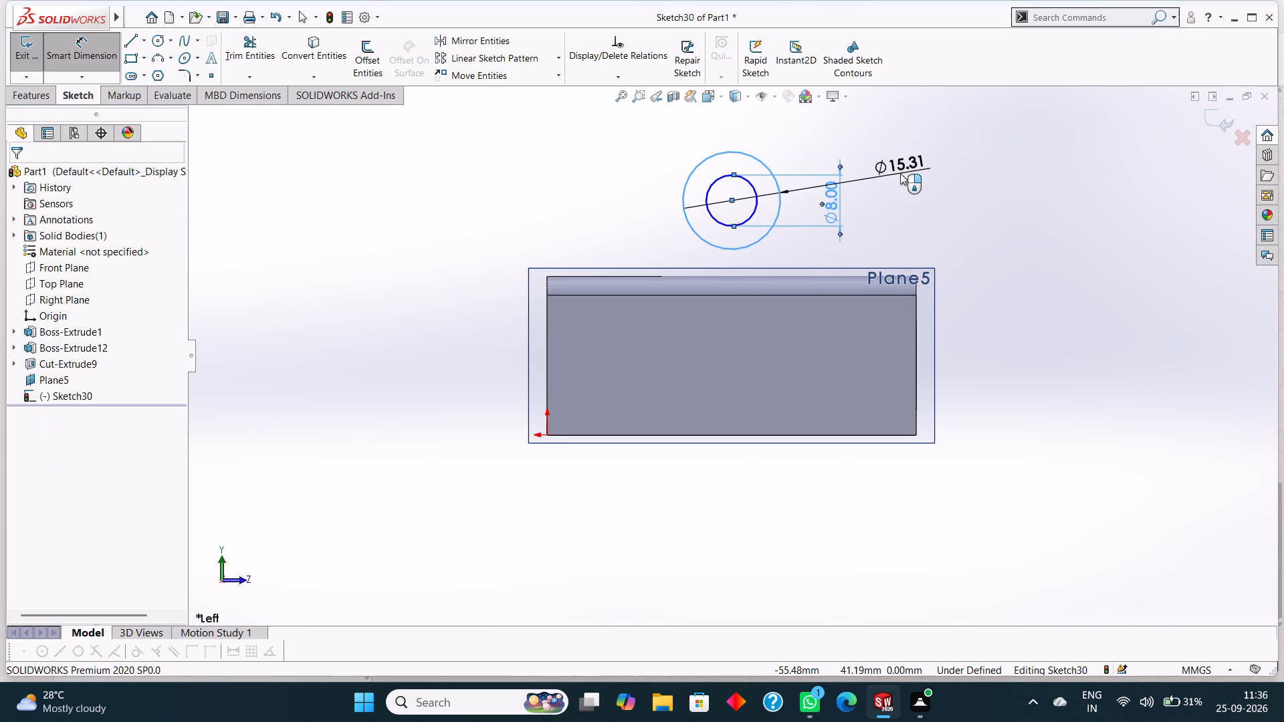
{"action": "type", "text": "16"}
{"action": "key", "text": "Return"}
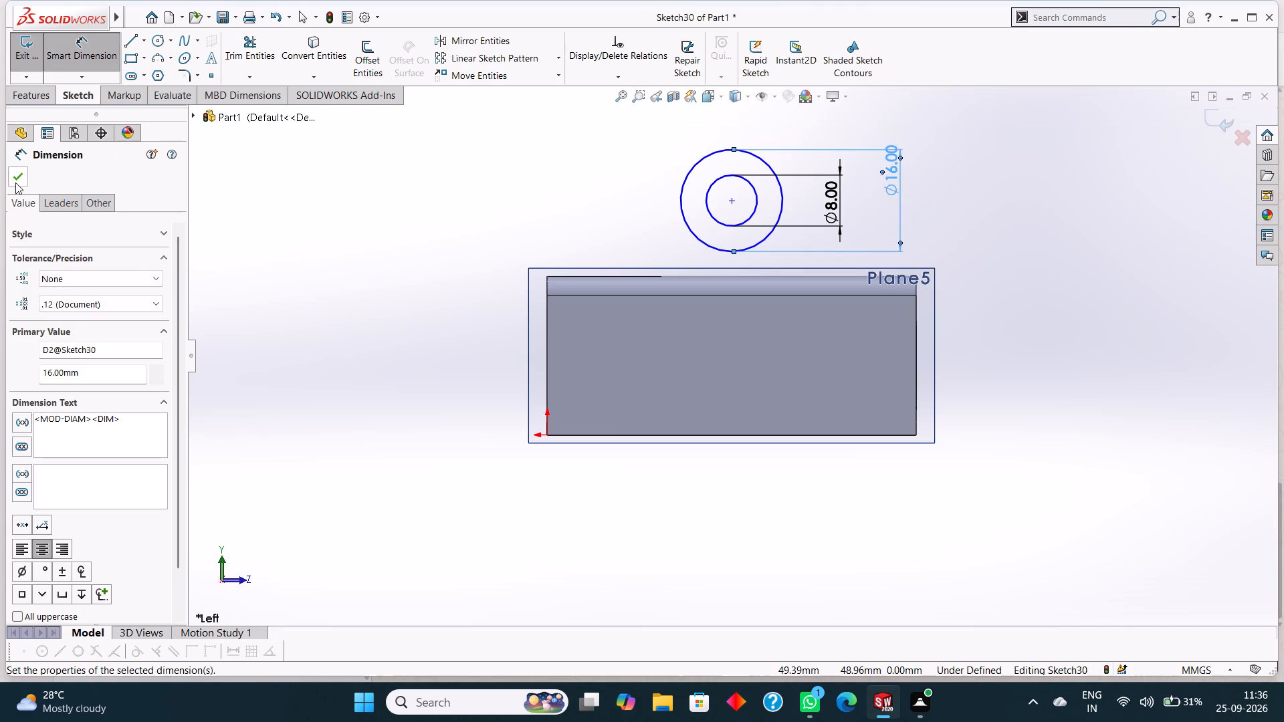
{"action": "left_click", "coordinate": [11, 181]}
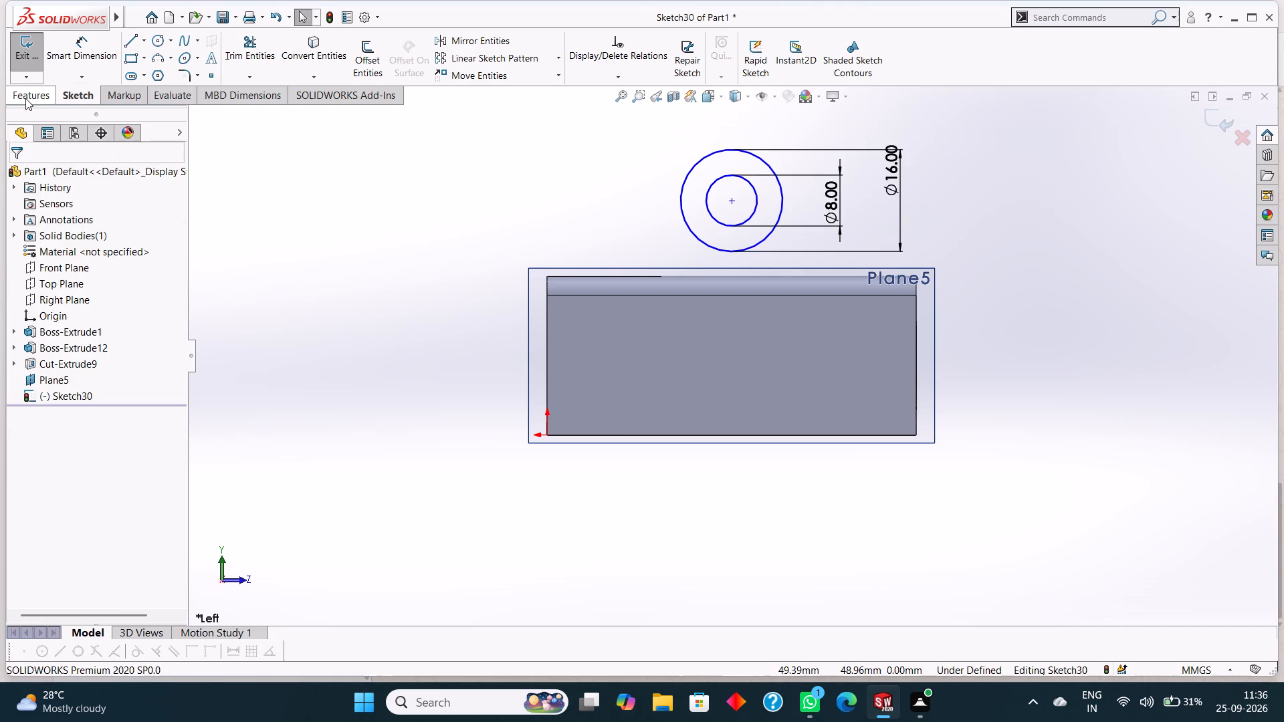
Dimension the circles' centre 48 mm above the block's bottom edge.
{"action": "left_click", "coordinate": [130, 37]}
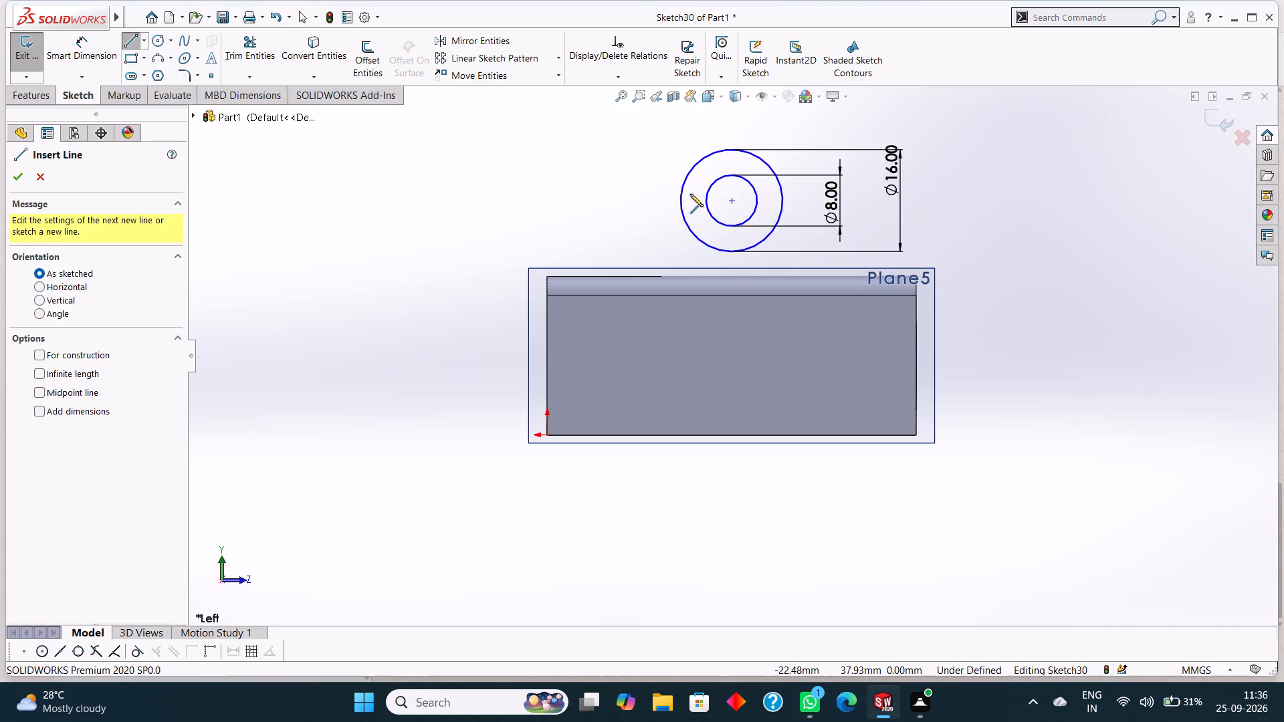
{"action": "key", "text": "Escape"}
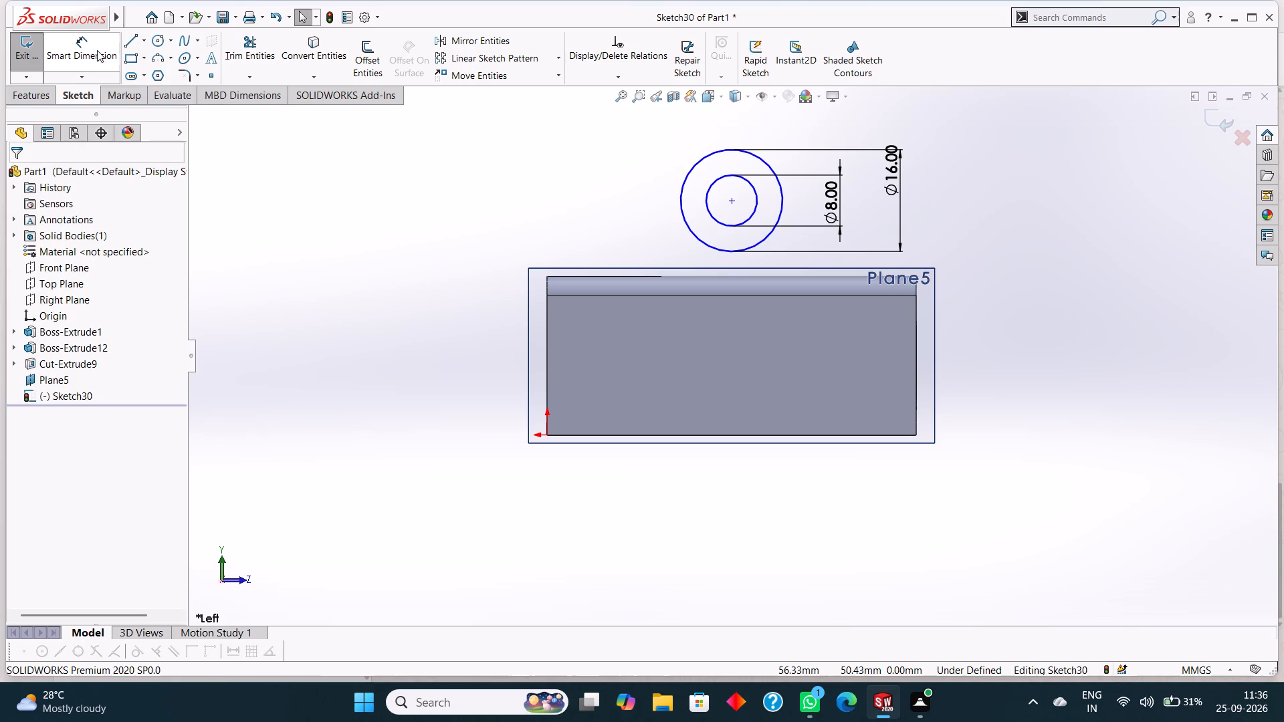
{"action": "left_click", "coordinate": [95, 45]}
{"action": "left_click", "coordinate": [802, 435]}
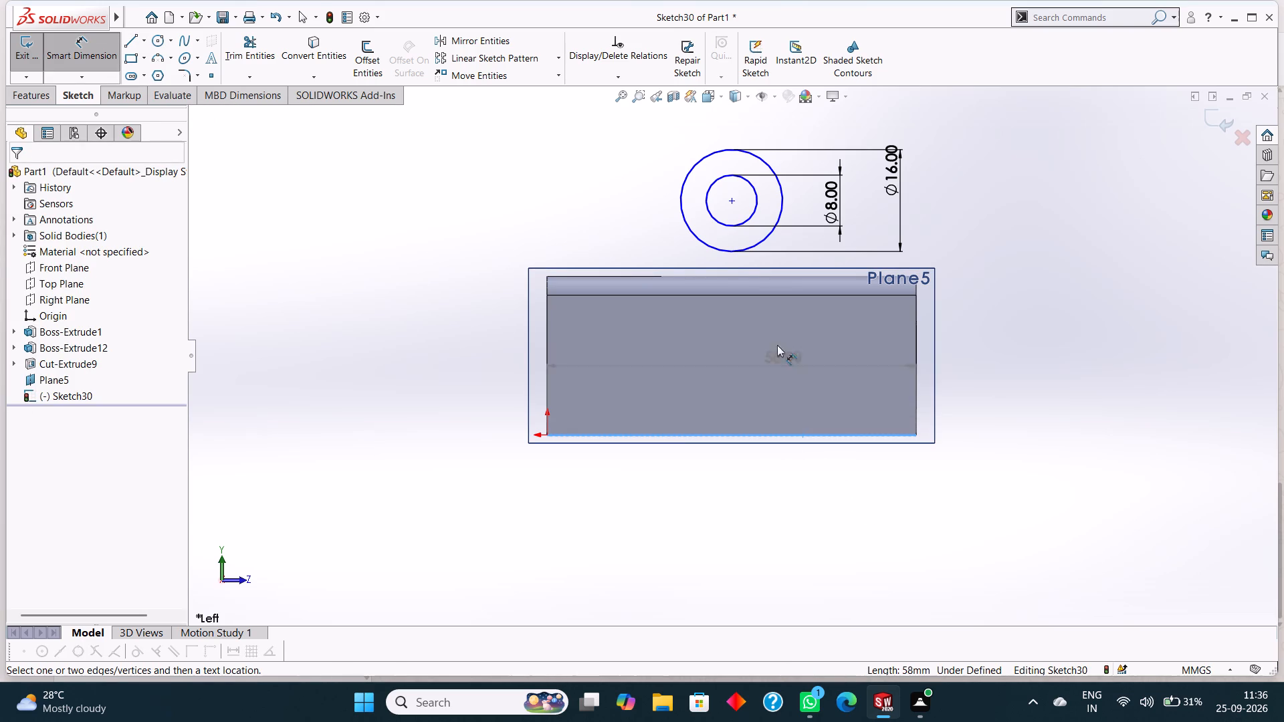
{"action": "left_click", "coordinate": [732, 201]}
{"action": "left_click", "coordinate": [1004, 227]}
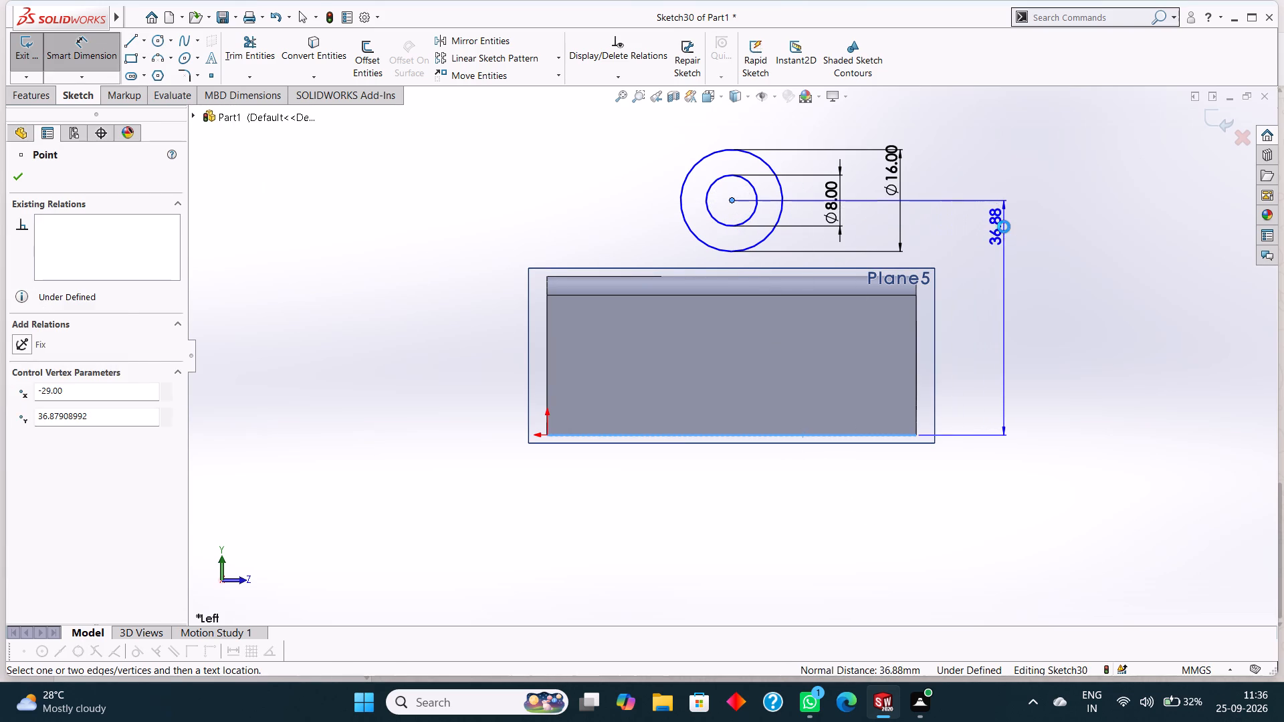
{"action": "type", "text": "48"}
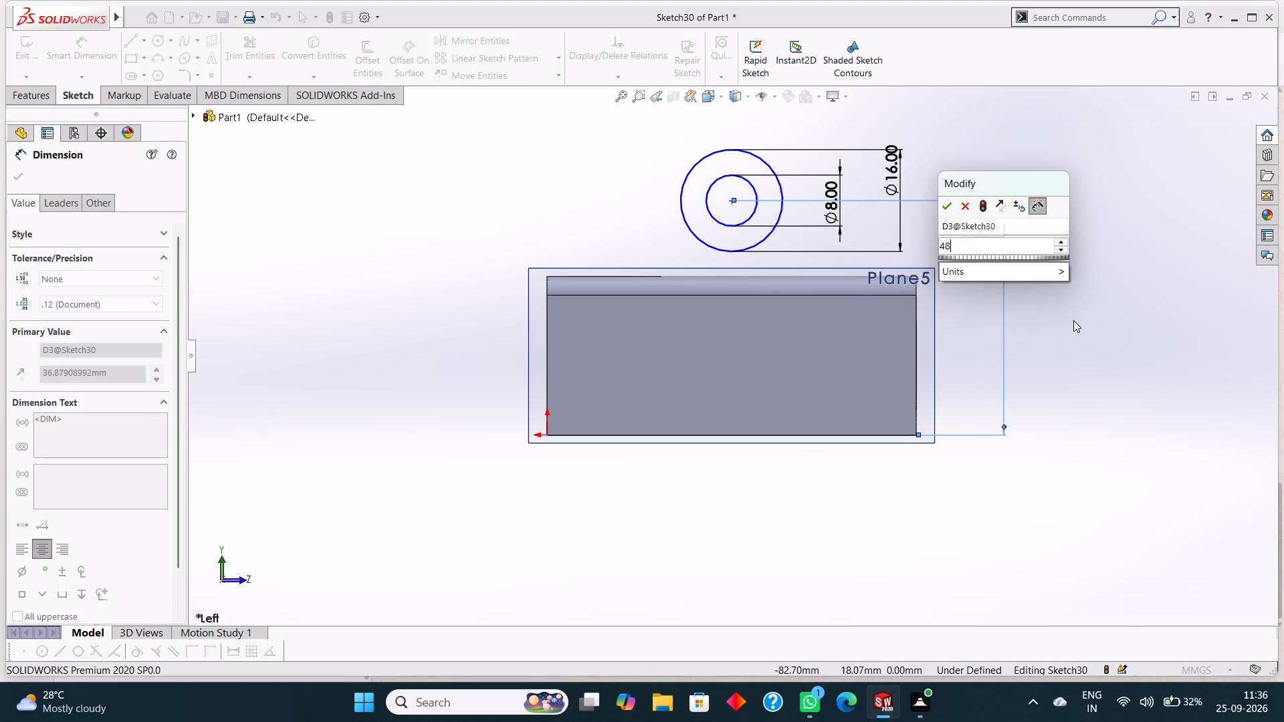
{"action": "key", "text": "Return"}
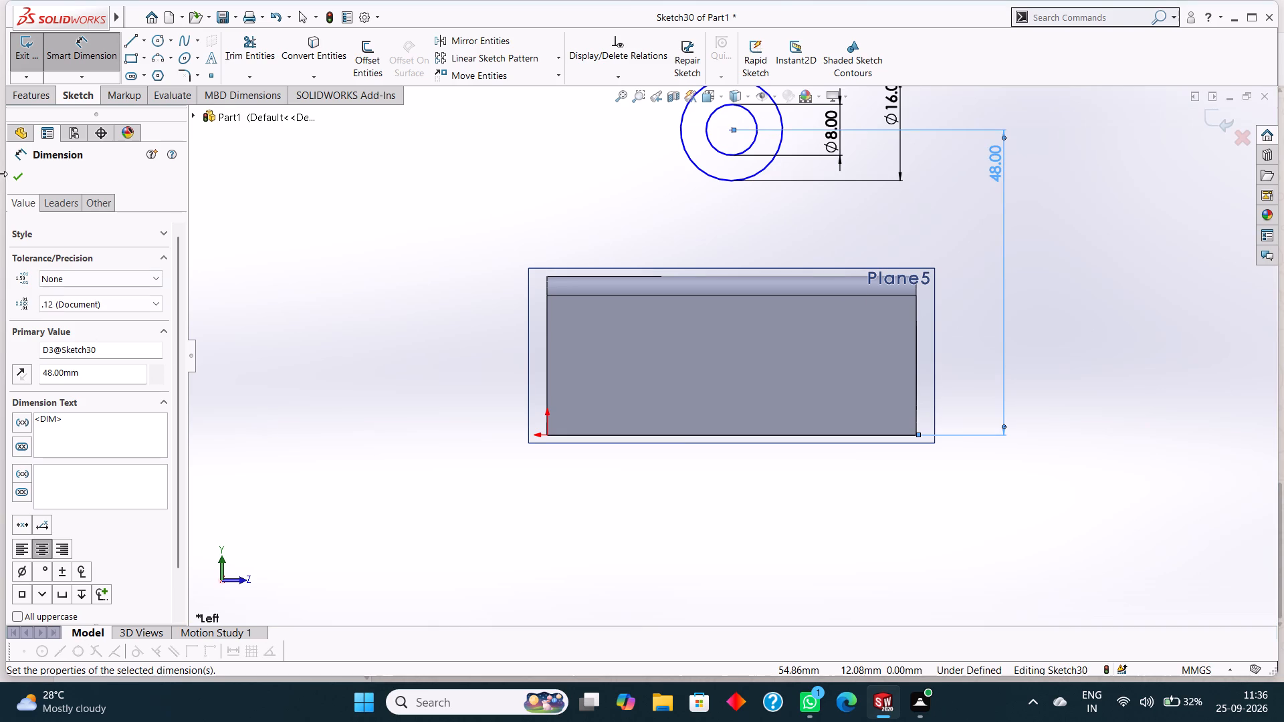
{"action": "left_click", "coordinate": [14, 173]}
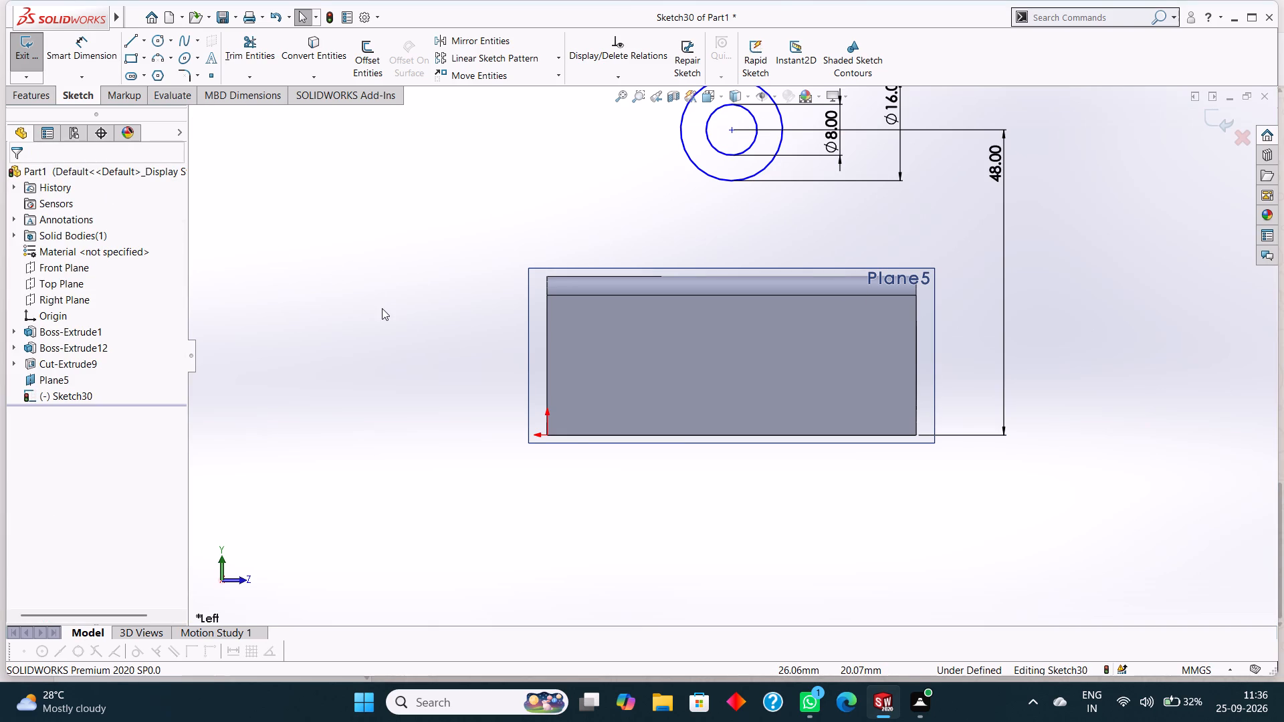
Extrude the ring profile 10 mm Mid Plane with Merge result on.
{"action": "scroll", "coordinate": [382, 308], "scroll_direction": "up", "scroll_amount": 2}
{"action": "left_click", "coordinate": [41, 103]}
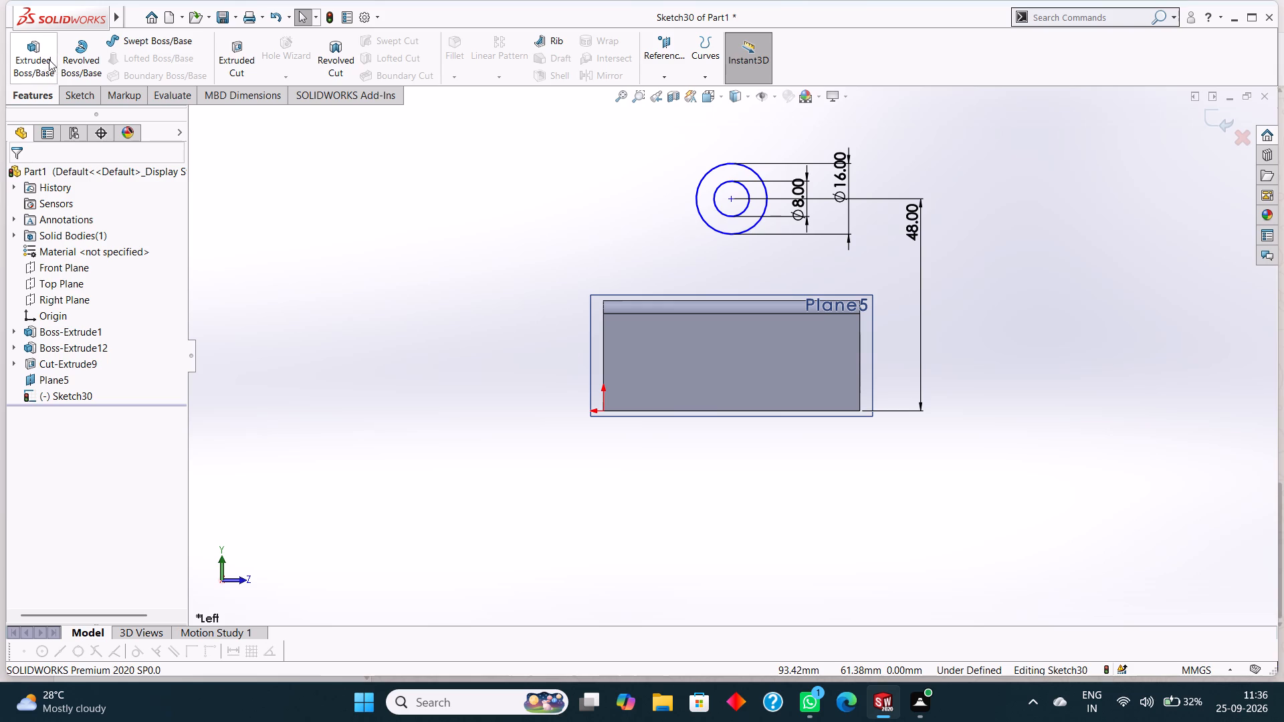
{"action": "left_click", "coordinate": [32, 61]}
{"action": "middle_click_drag", "start_coordinate": [304, 241], "coordinate": [403, 274]}
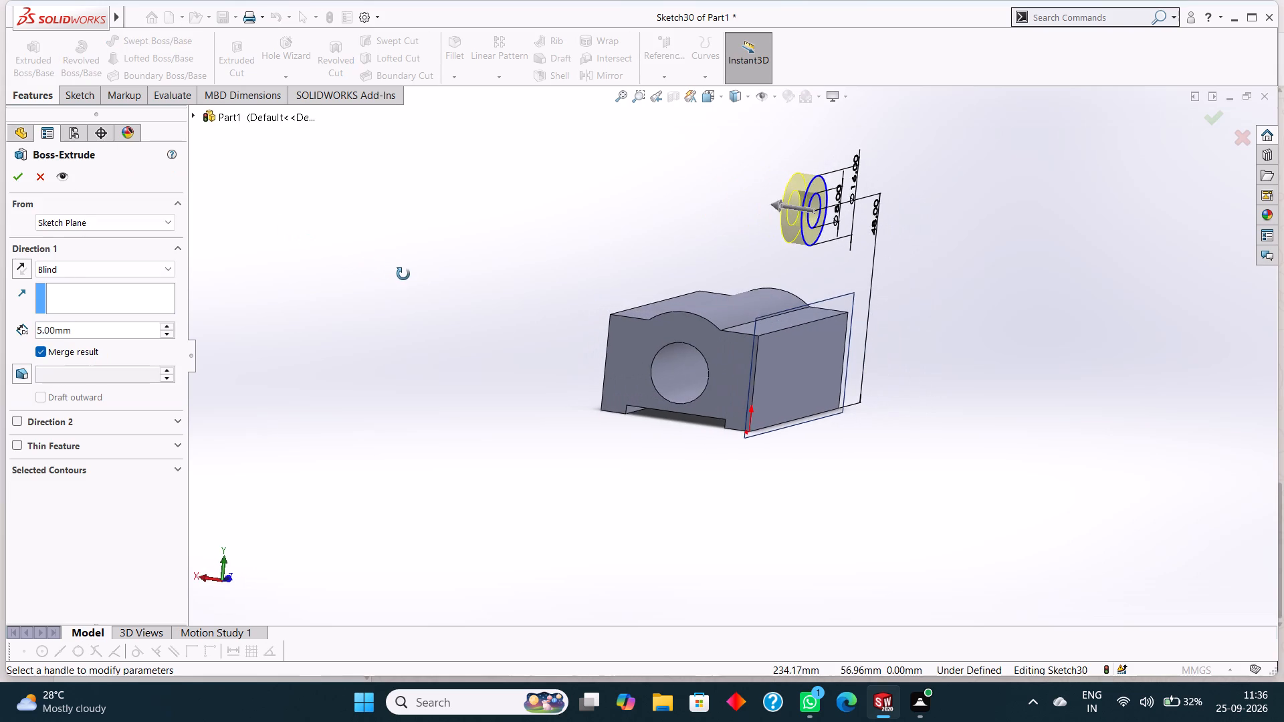
{"action": "middle_click_drag", "start_coordinate": [403, 274], "coordinate": [403, 275]}
{"action": "left_click", "coordinate": [74, 265]}
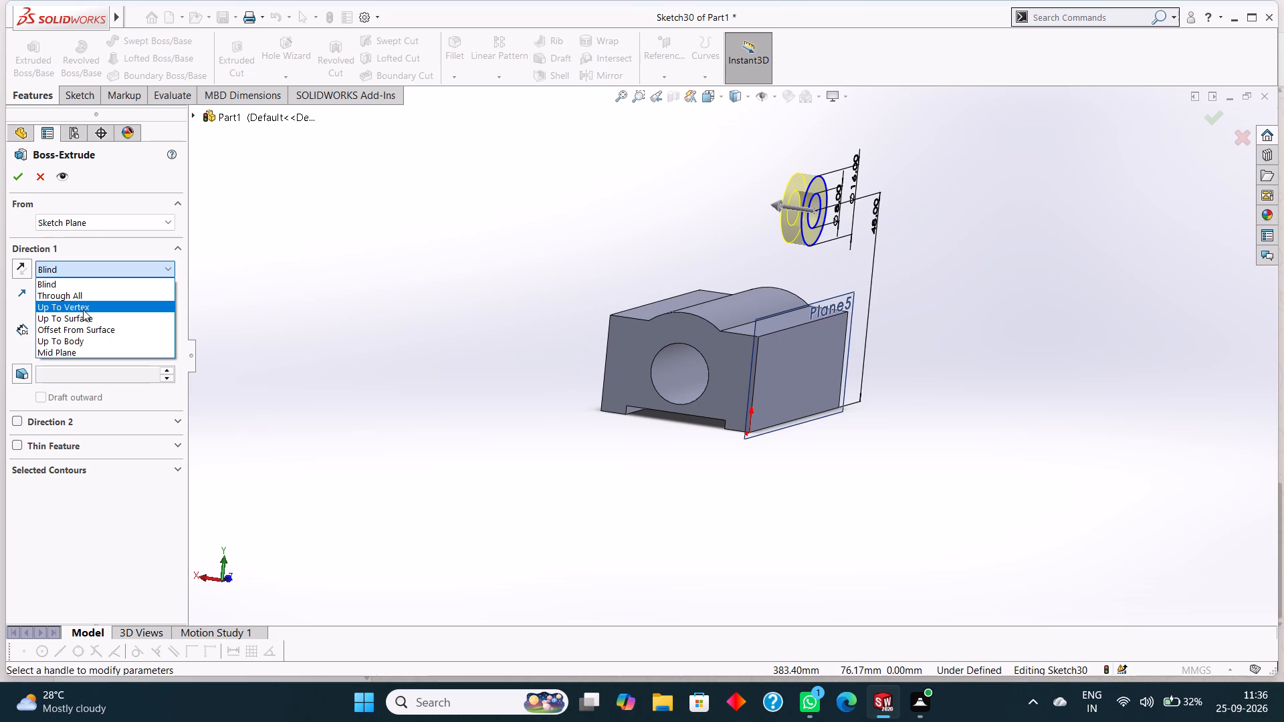
{"action": "left_click", "coordinate": [72, 350]}
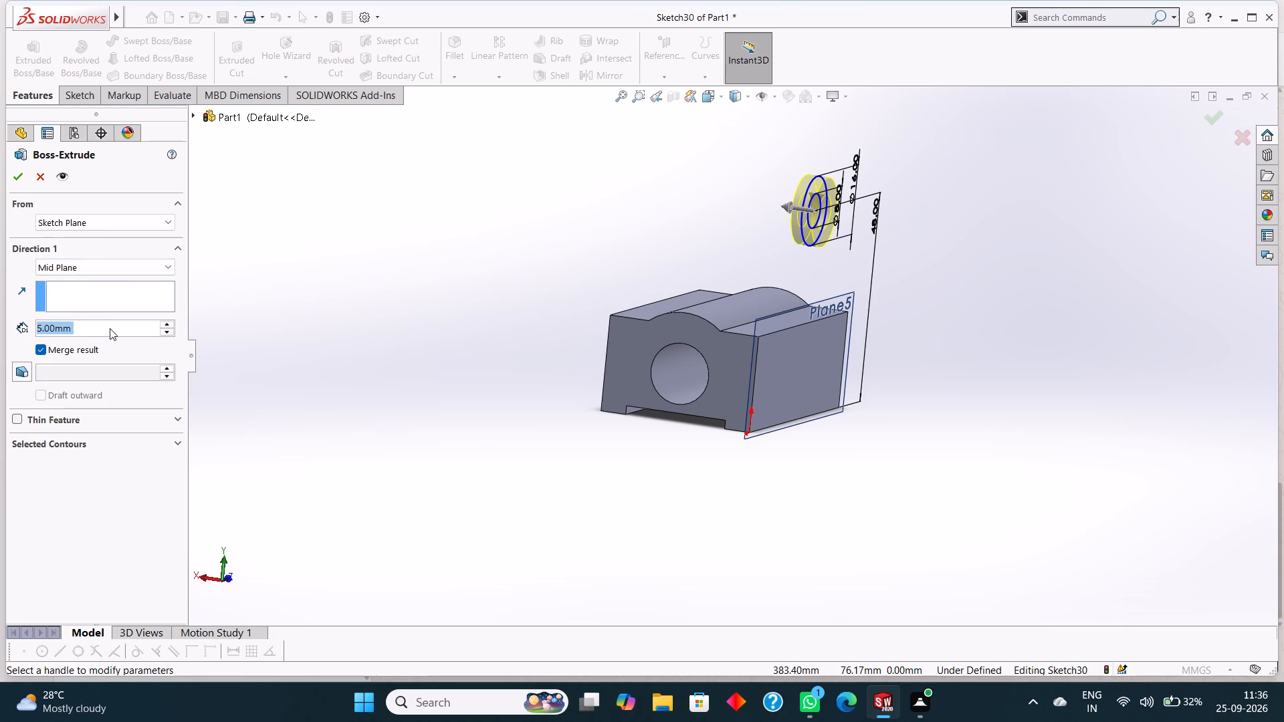
{"action": "type", "text": "10"}
{"action": "key", "text": "Return"}
{"action": "left_click", "coordinate": [23, 182]}
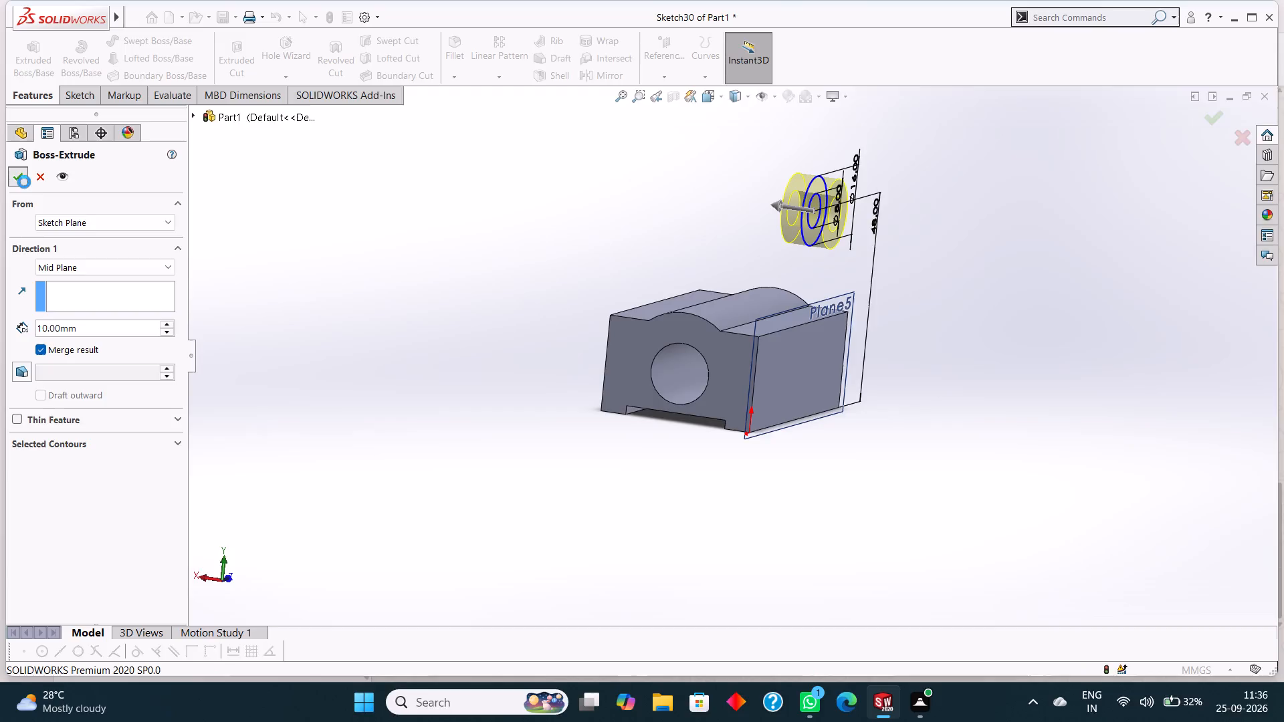
{"action": "left_click", "coordinate": [1039, 316]}
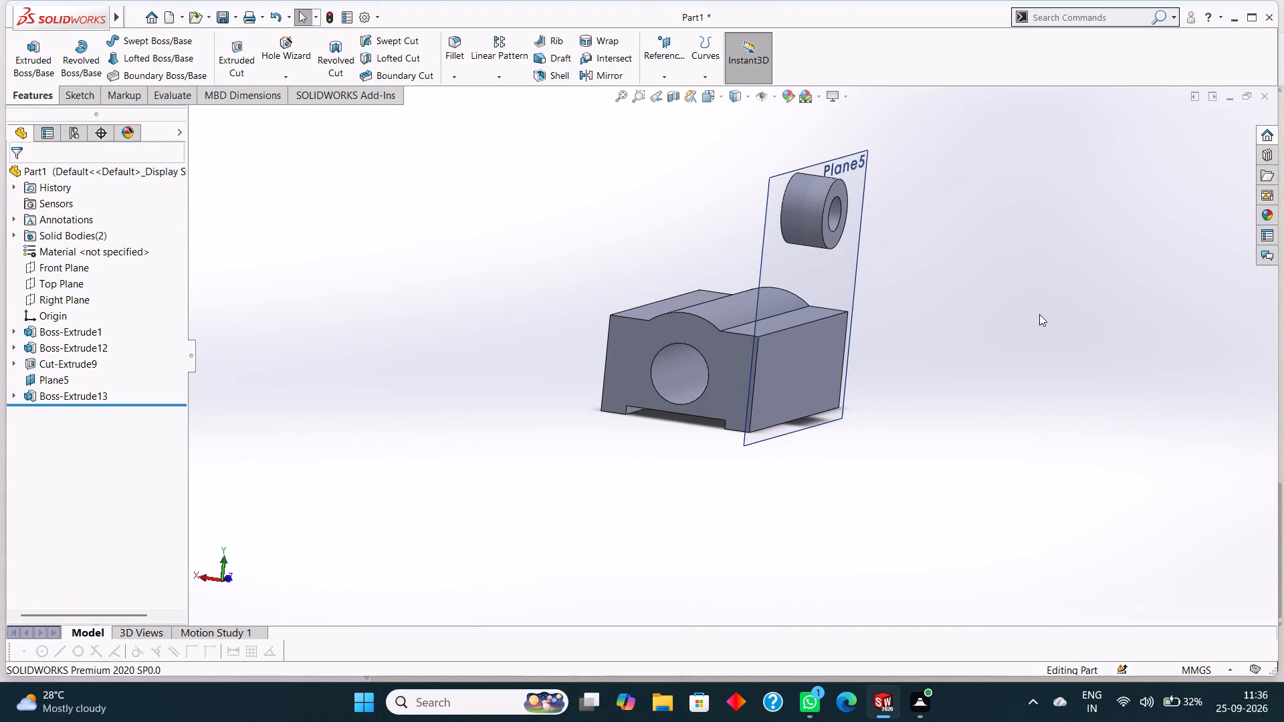
Open a new sketch on Plane5, viewed square-on from the block's left side.
{"action": "middle_click_drag", "start_coordinate": [1038, 314], "coordinate": [1006, 308]}
{"action": "left_click", "coordinate": [867, 203]}
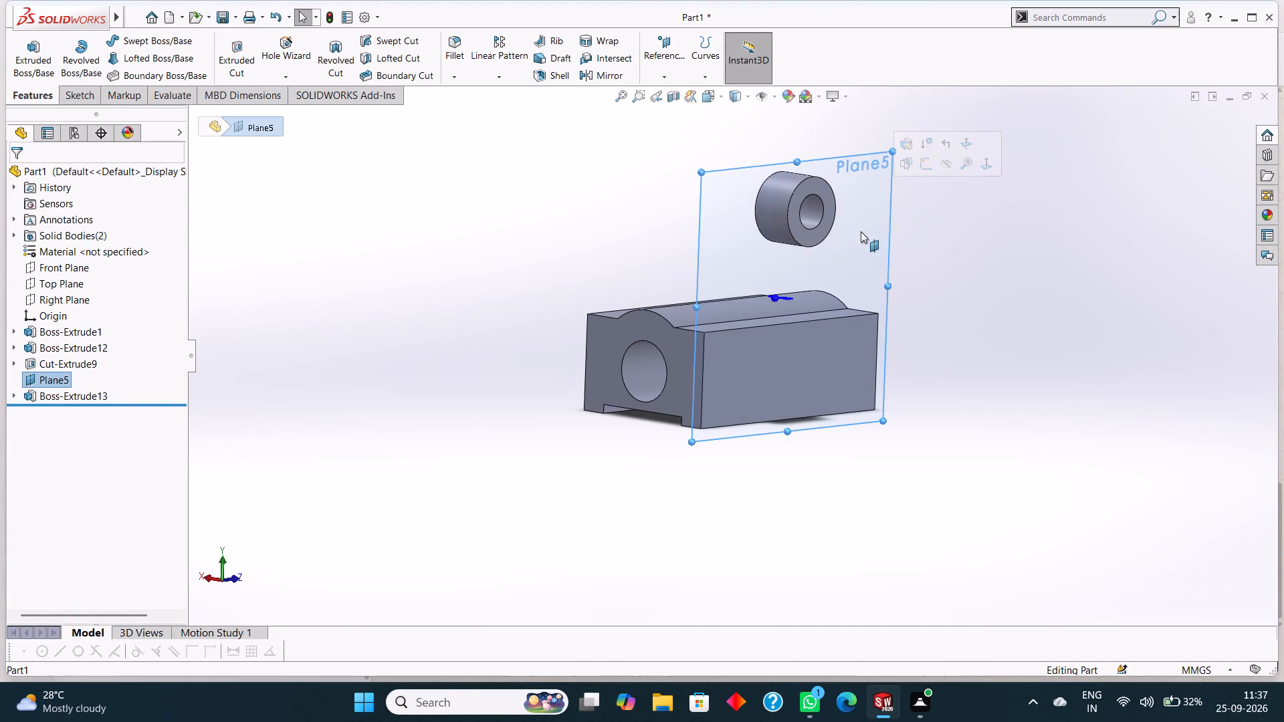
{"action": "key", "text": "ctrl+8"}
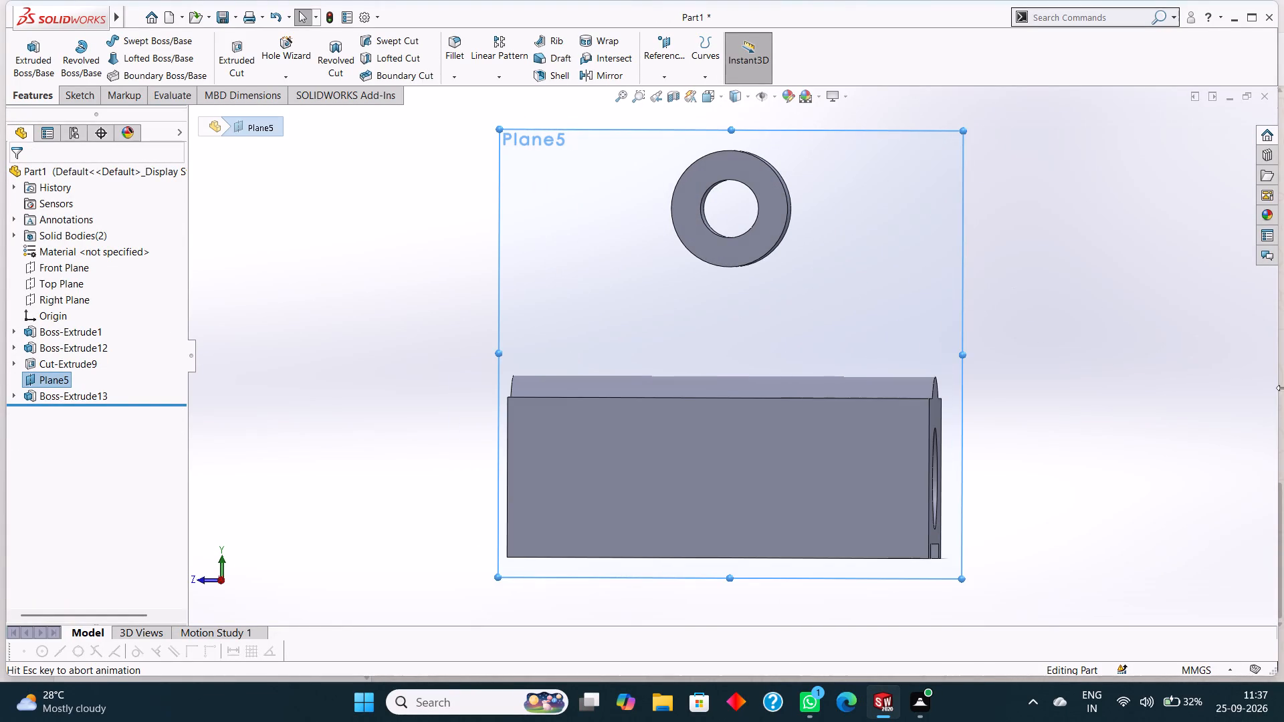
{"action": "left_click", "coordinate": [891, 220]}
{"action": "key", "text": "ctrl+8"}
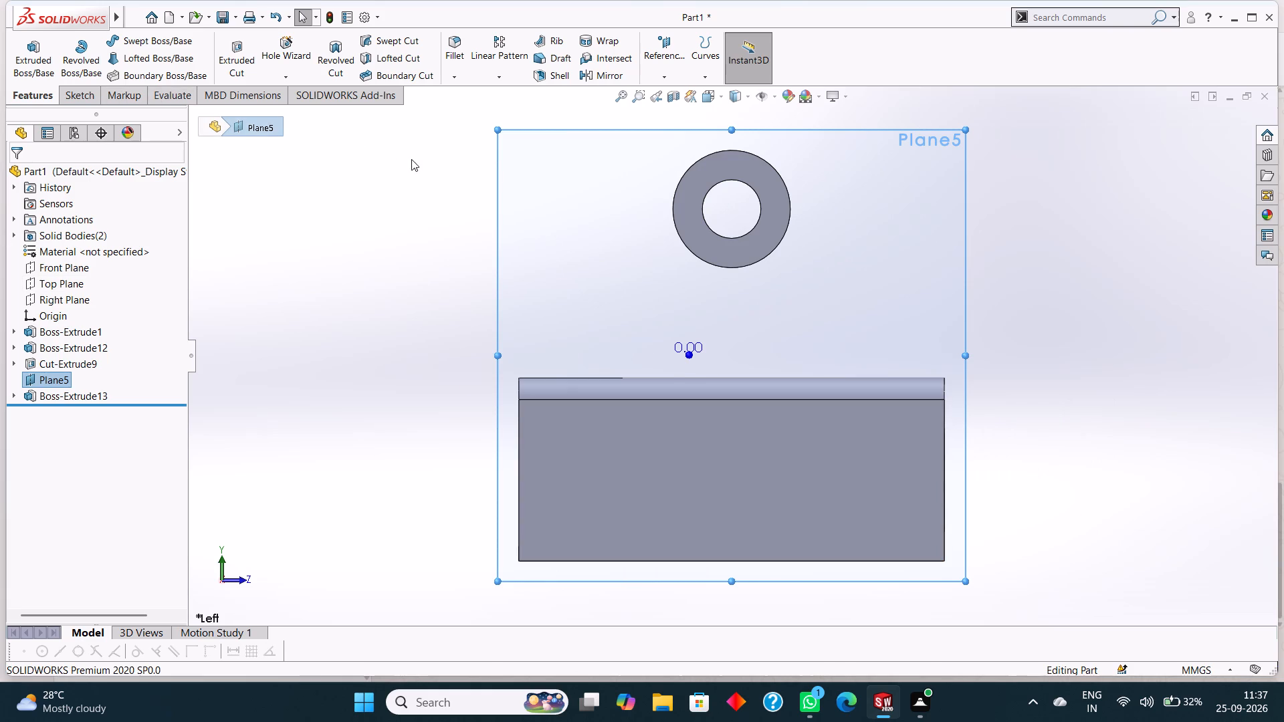
{"action": "right_click", "coordinate": [540, 170]}
{"action": "left_click", "coordinate": [566, 152]}
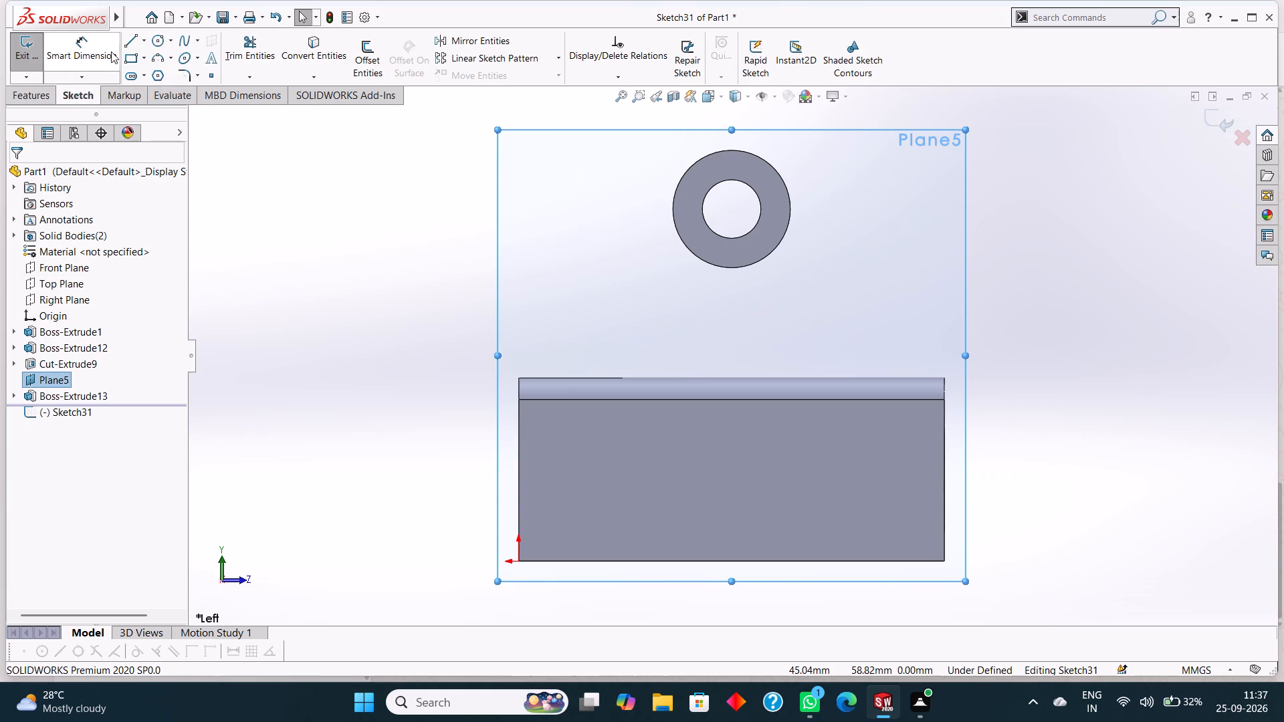
Sketch connected lines from the ring's left quadrant to the block's upper shoulder corner, along the shoulder edge, and up to the ring's right quadrant.
{"action": "left_click", "coordinate": [134, 37]}
{"action": "left_click", "coordinate": [673, 207]}
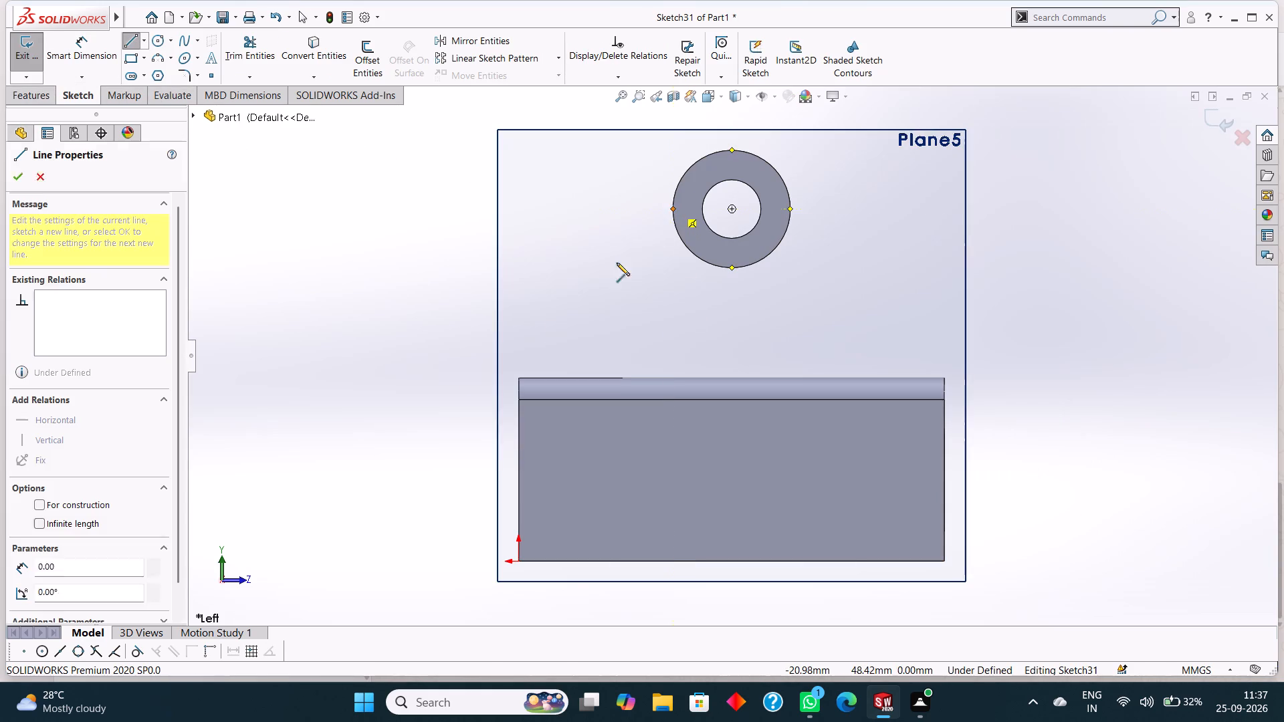
{"action": "left_click", "coordinate": [516, 399]}
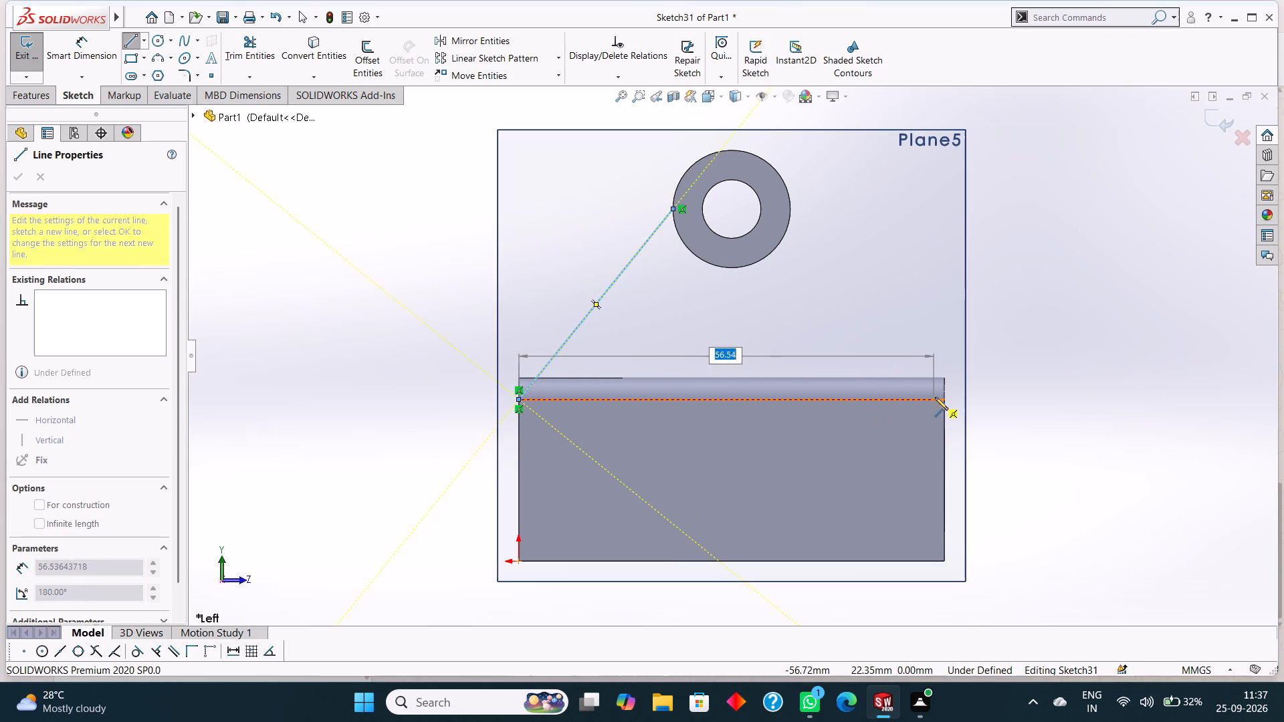
{"action": "left_click", "coordinate": [943, 398]}
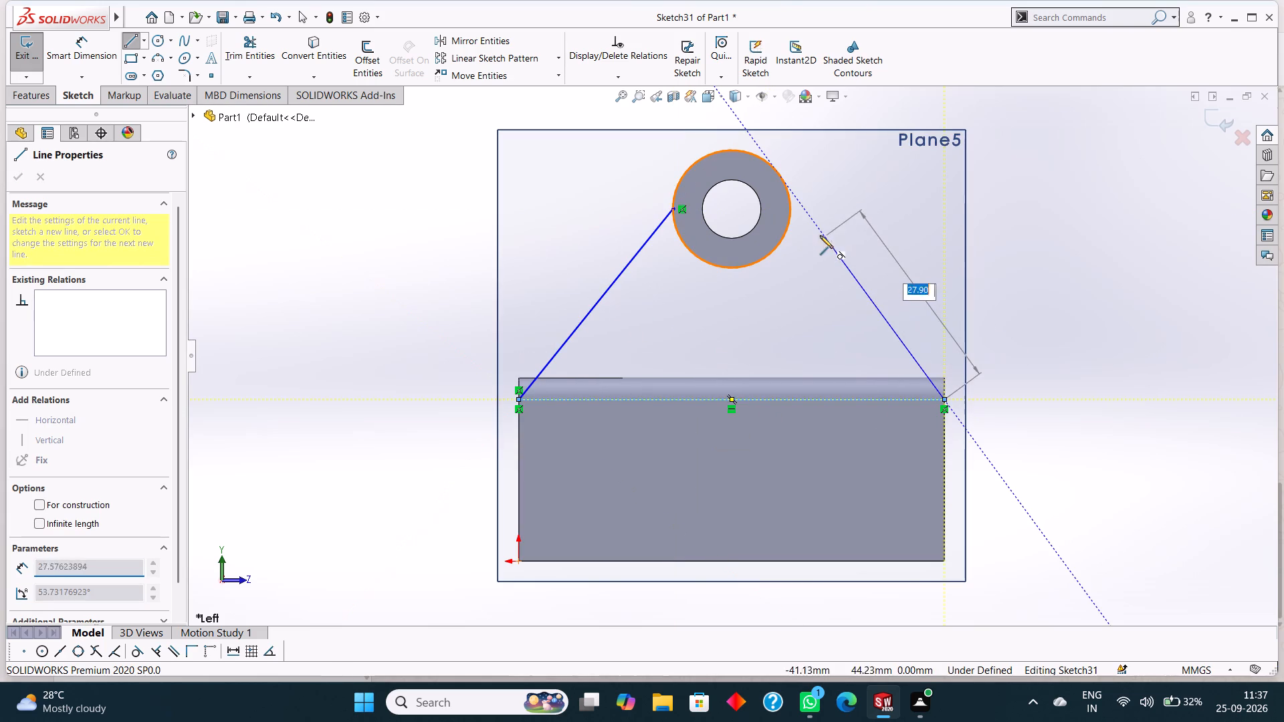
{"action": "left_click", "coordinate": [793, 207]}
{"action": "right_click", "coordinate": [865, 206]}
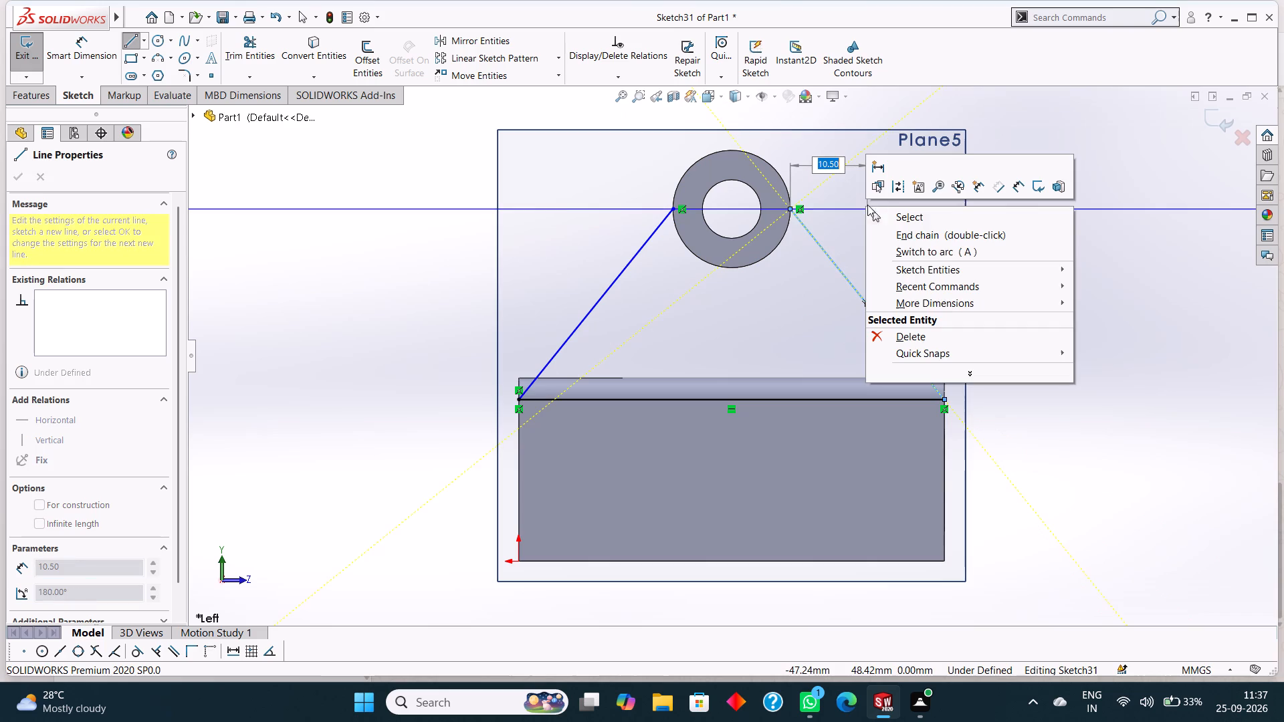
{"action": "left_click", "coordinate": [895, 211]}
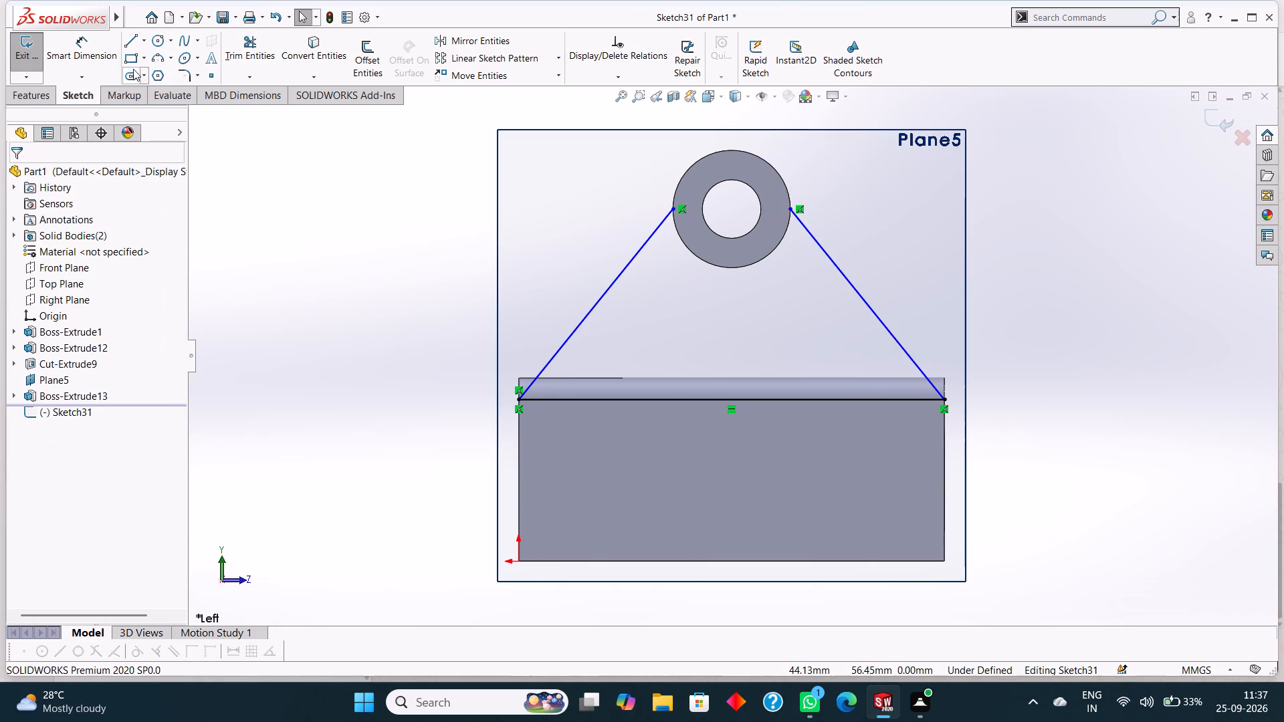
Close the web profile with a three-point arc along the ring's lower outer edge, joining the two sloped lines' upper ends.
{"action": "left_click", "coordinate": [152, 55]}
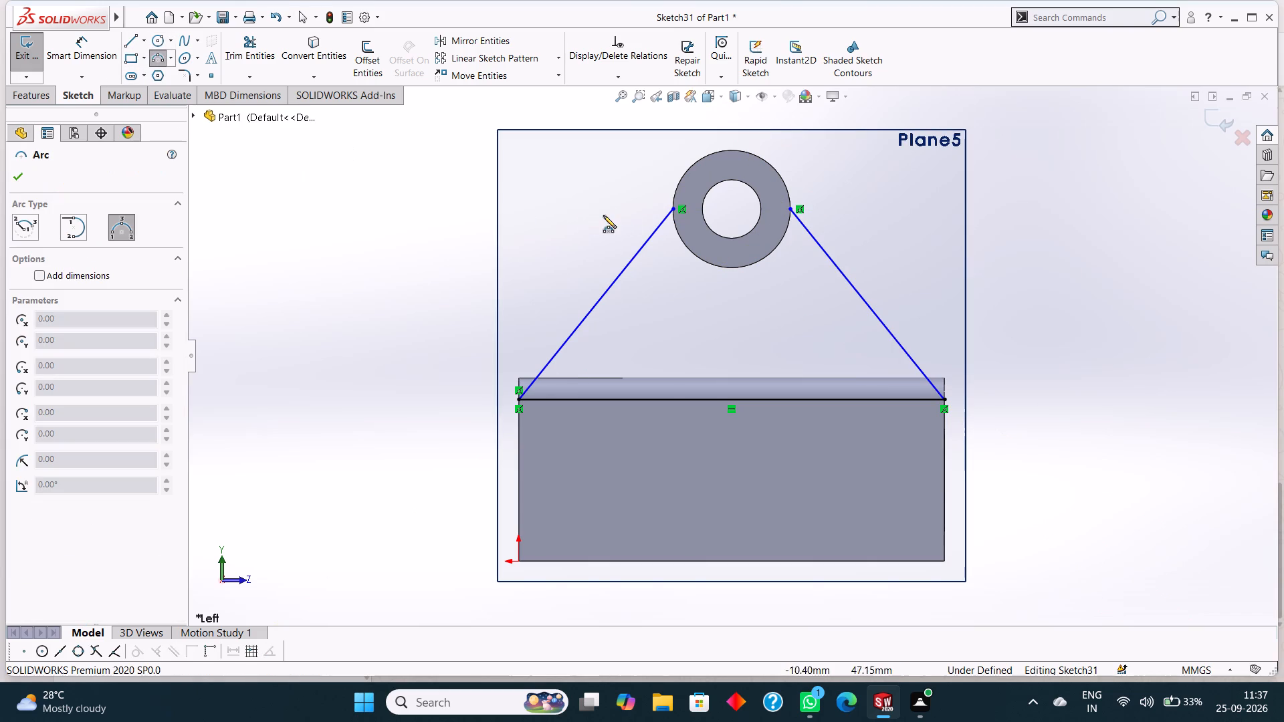
{"action": "left_click", "coordinate": [673, 209]}
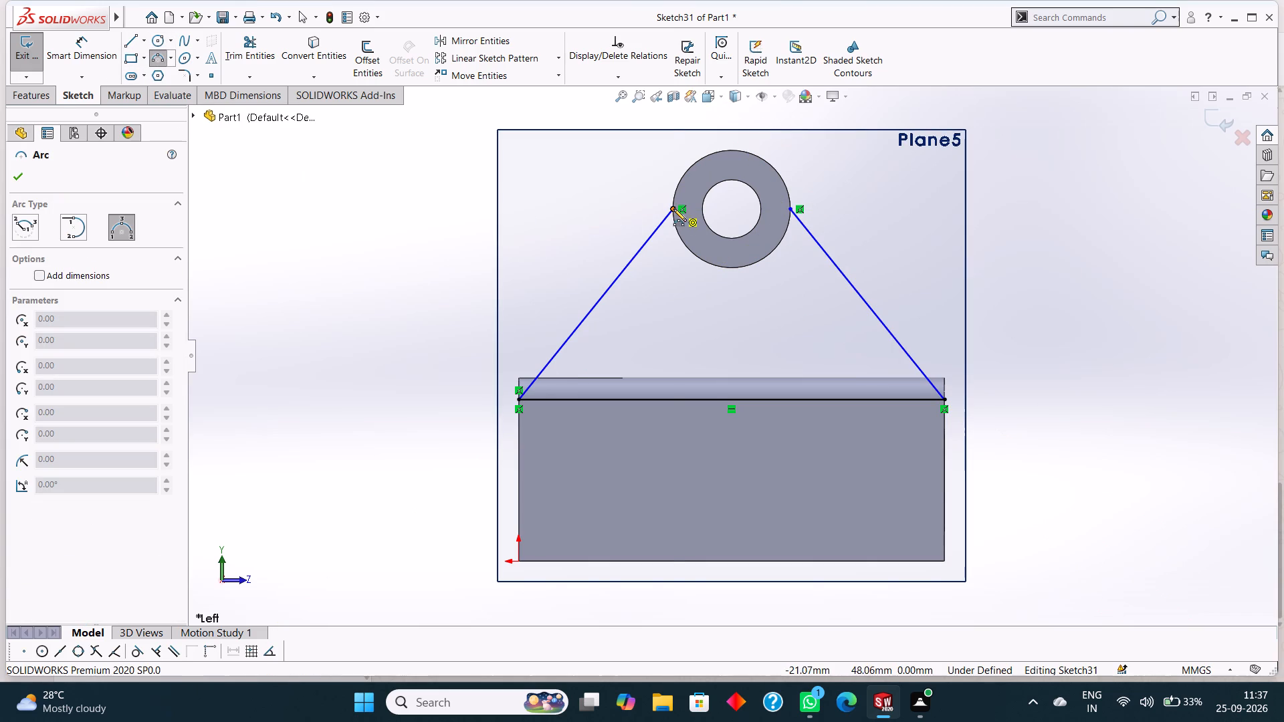
{"action": "left_click", "coordinate": [793, 207]}
{"action": "left_click", "coordinate": [776, 251]}
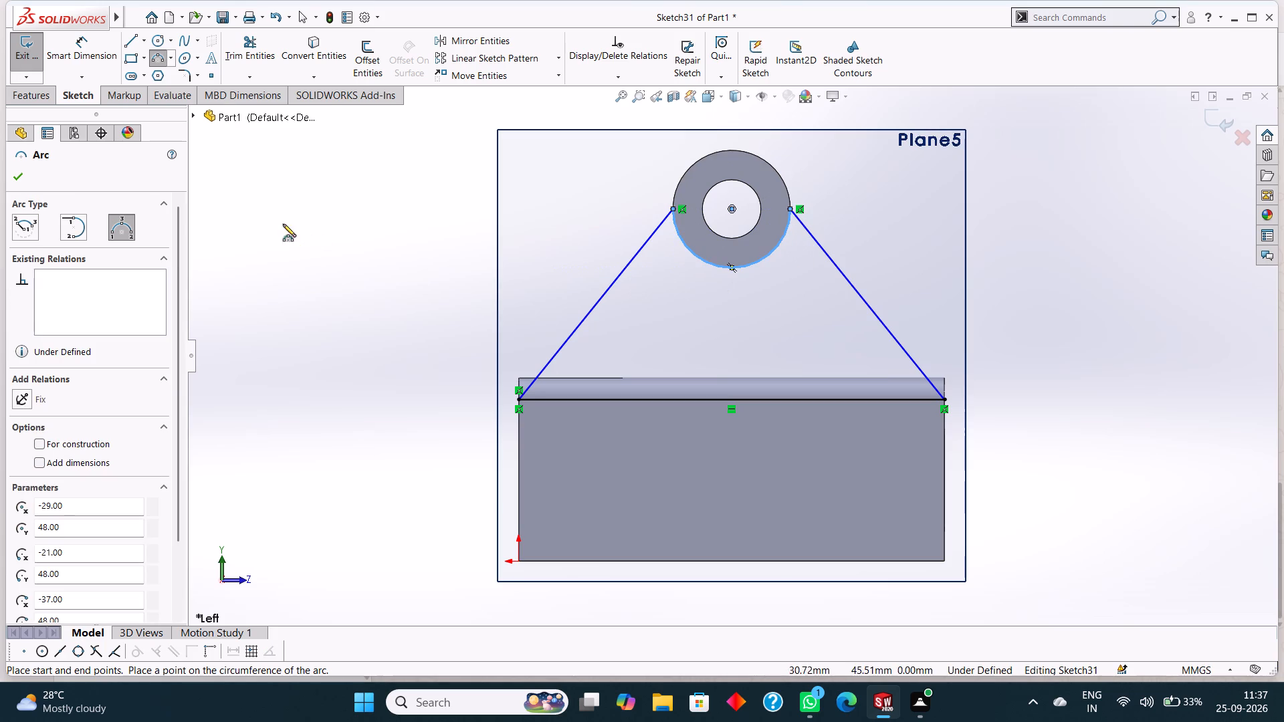
{"action": "left_click", "coordinate": [20, 177]}
Extrude the web profile 5 mm Blind towards the block with Merge result on.
{"action": "left_click", "coordinate": [34, 98]}
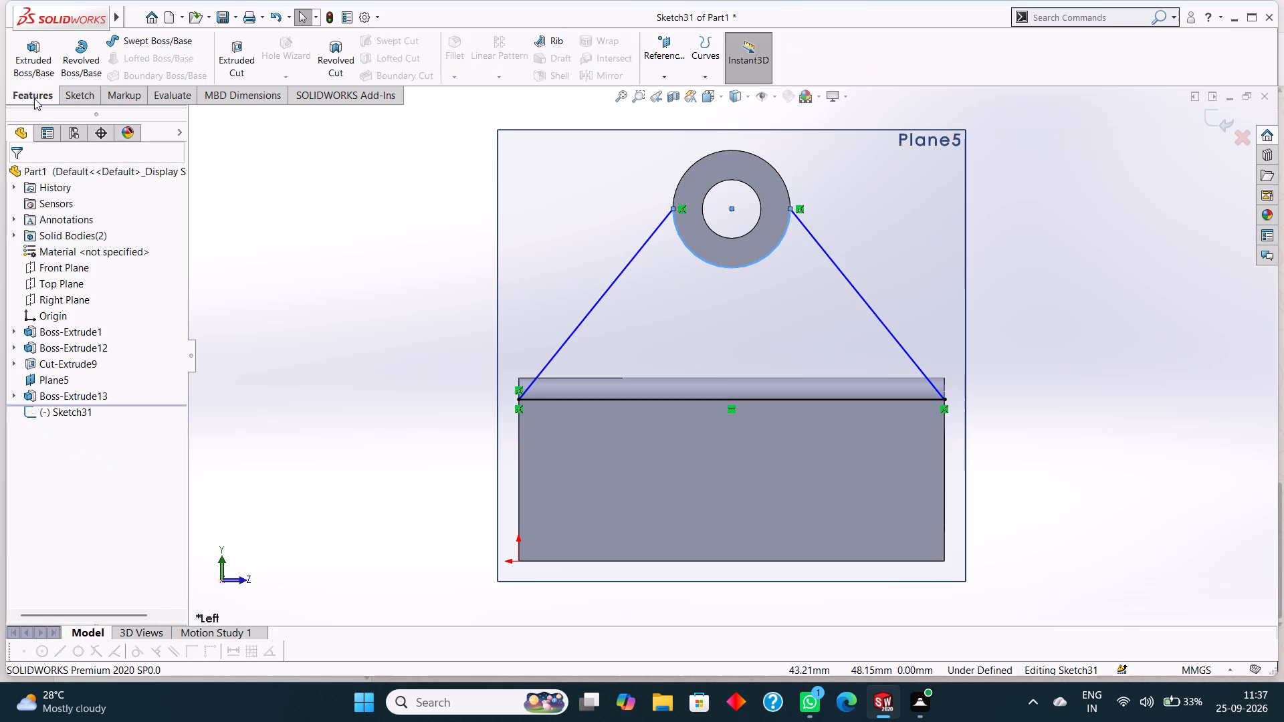
{"action": "left_click", "coordinate": [36, 62]}
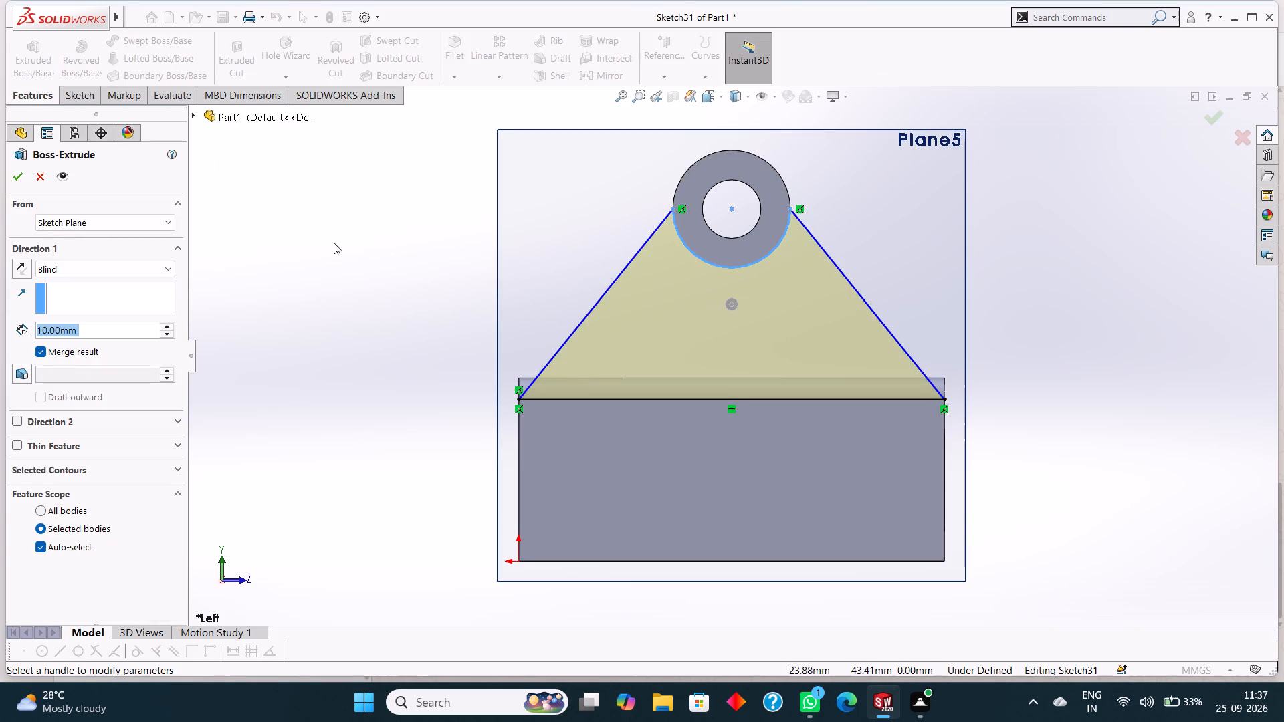
{"action": "middle_click_drag", "start_coordinate": [326, 243], "coordinate": [381, 304]}
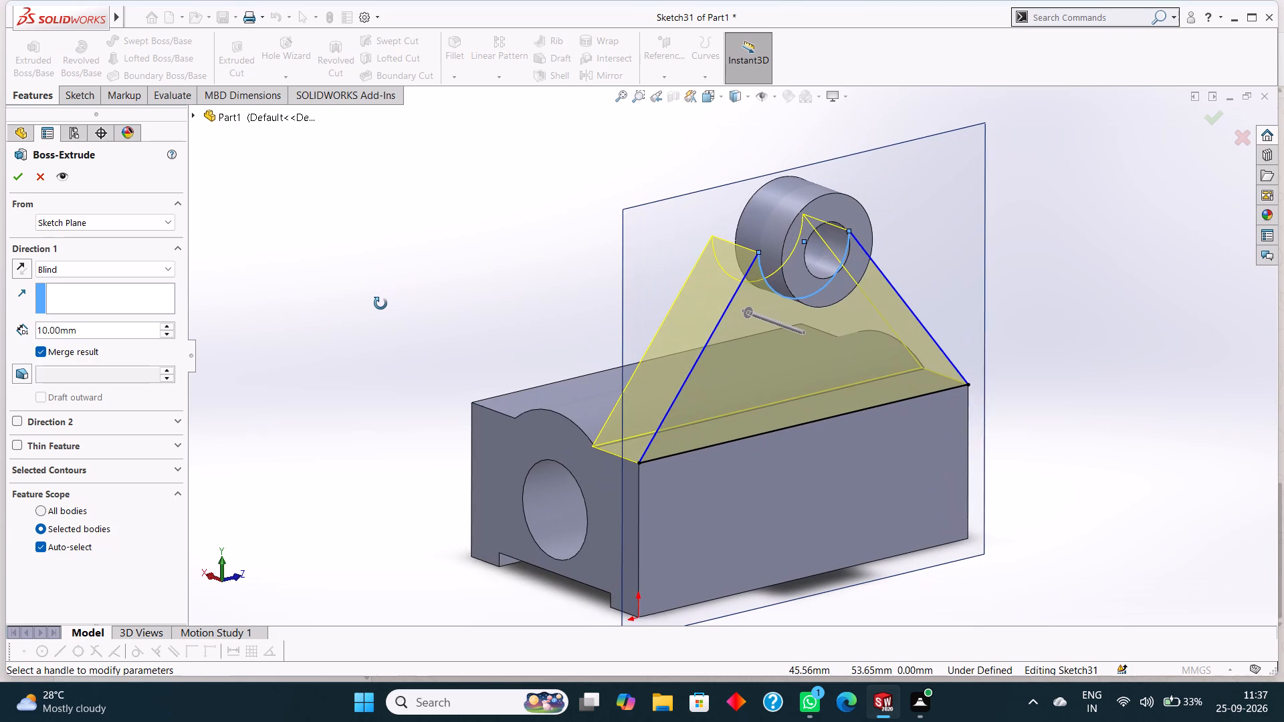
{"action": "middle_click_drag", "start_coordinate": [381, 304], "coordinate": [381, 301]}
{"action": "left_click_drag", "start_coordinate": [101, 330], "coordinate": [22, 328]}
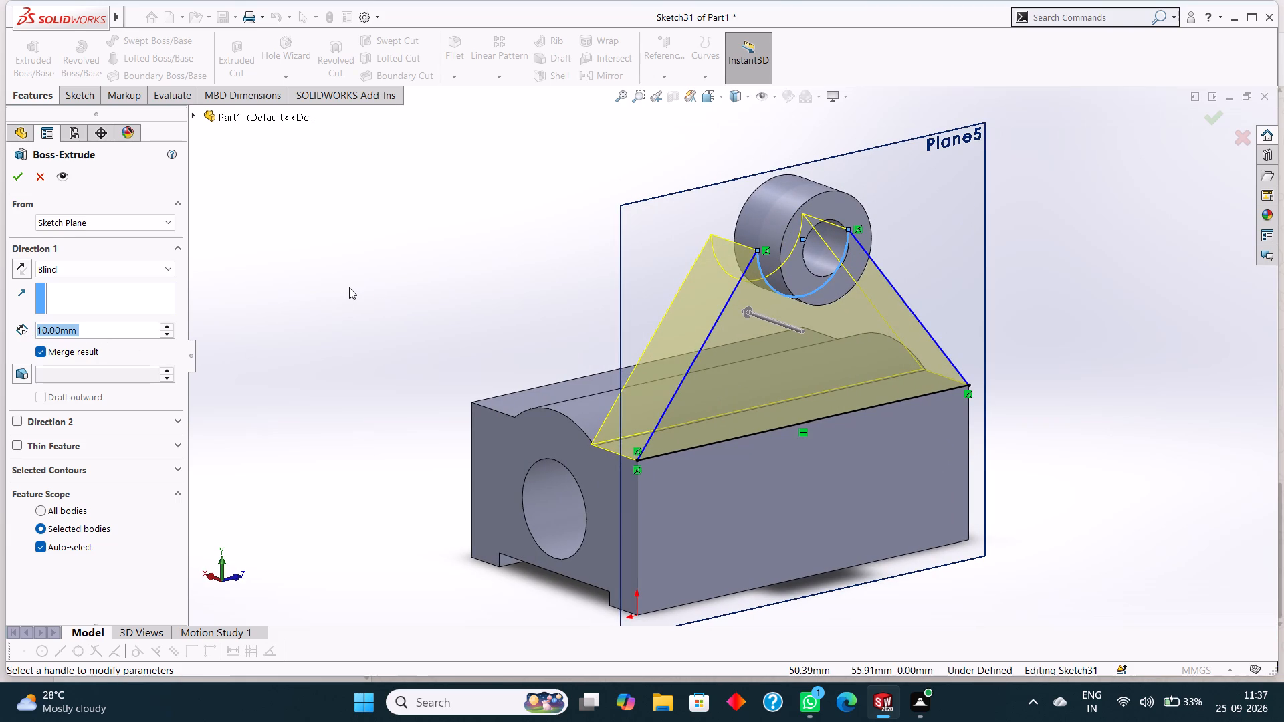
{"action": "key", "text": "5"}
{"action": "key", "text": "Return"}
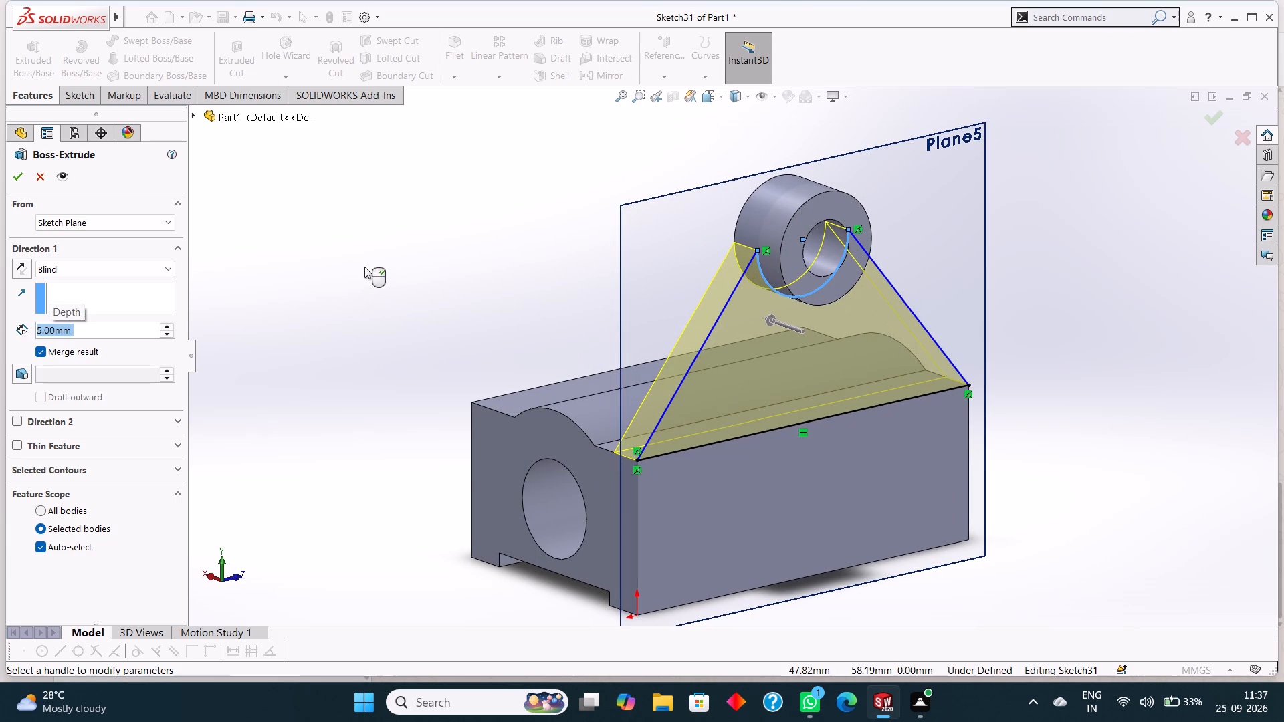
{"action": "left_click", "coordinate": [13, 177]}
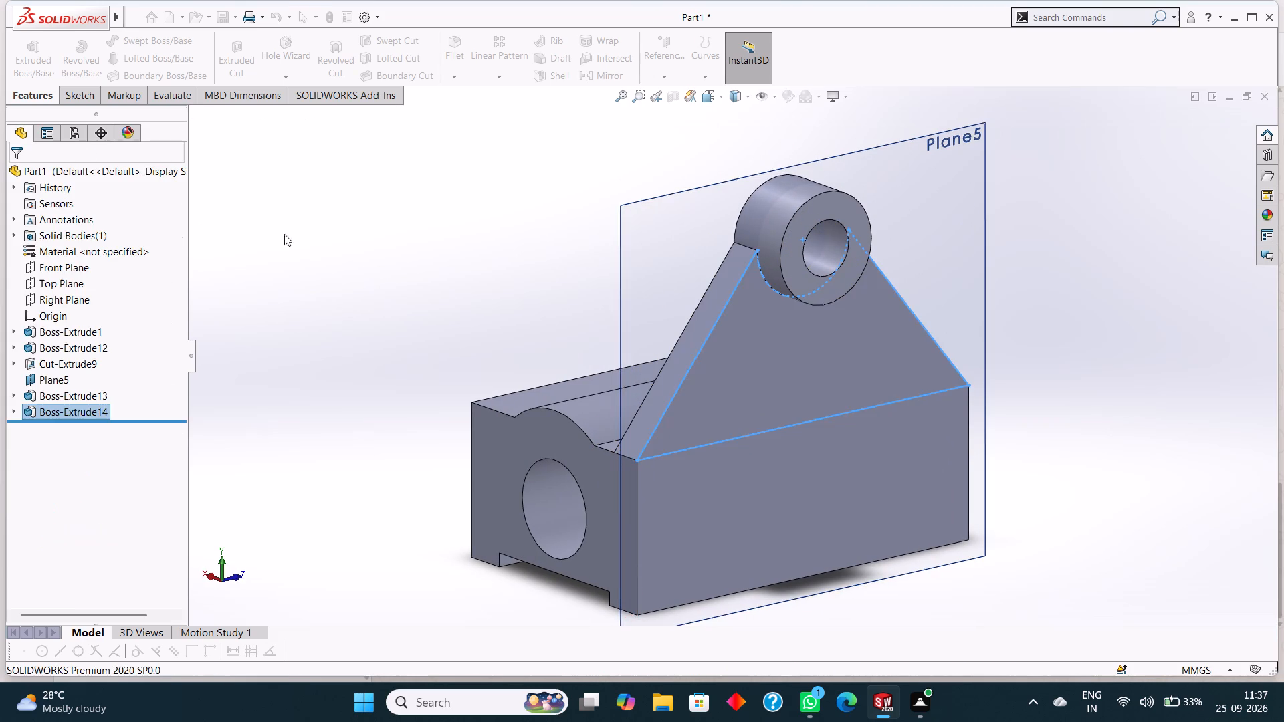
Examine the support web and ring on the block from several angles.
{"action": "left_click", "coordinate": [321, 237]}
{"action": "middle_click_drag", "start_coordinate": [322, 240], "coordinate": [435, 308]}
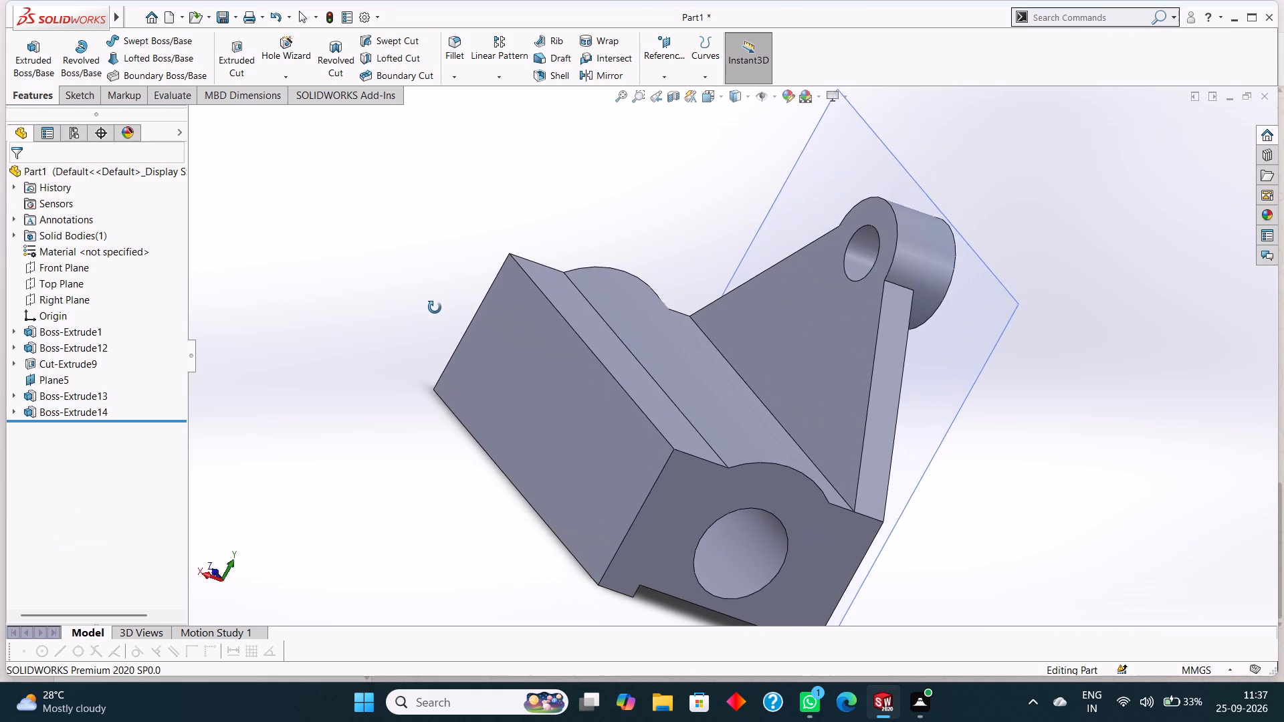
{"action": "middle_click_drag", "start_coordinate": [435, 308], "coordinate": [402, 309]}
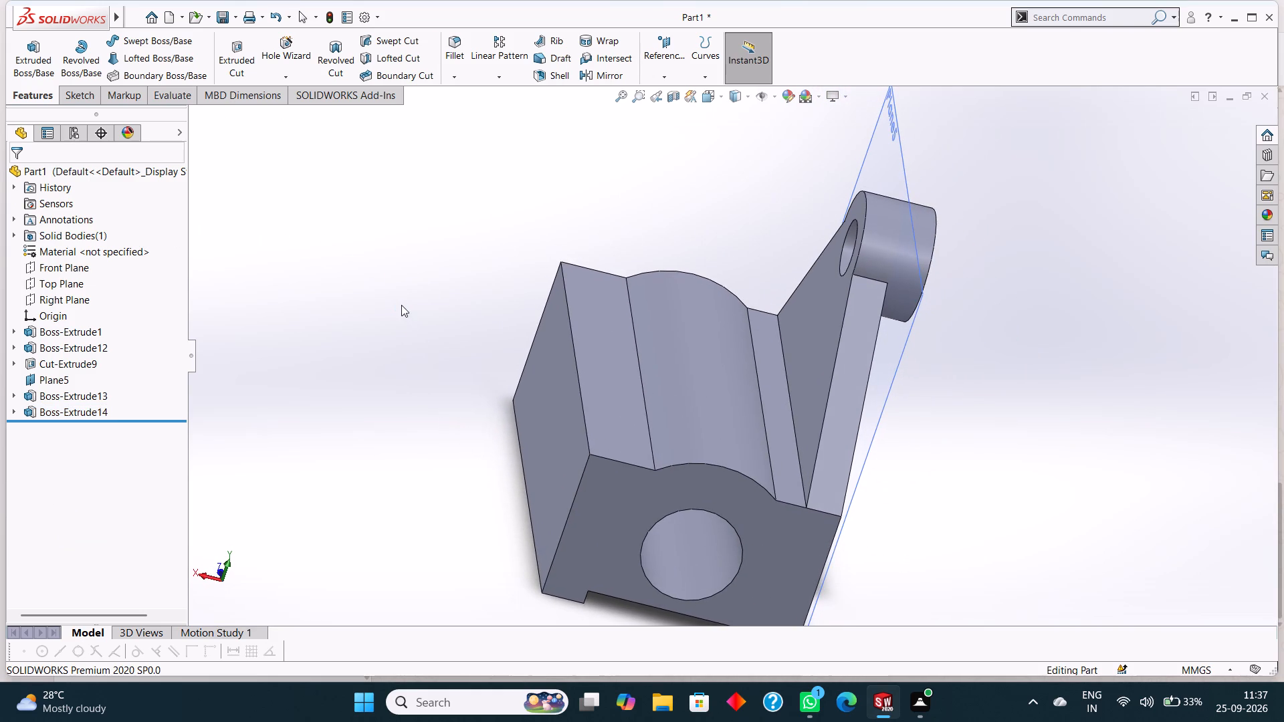
{"action": "middle_click_drag", "start_coordinate": [447, 338], "coordinate": [442, 304]}
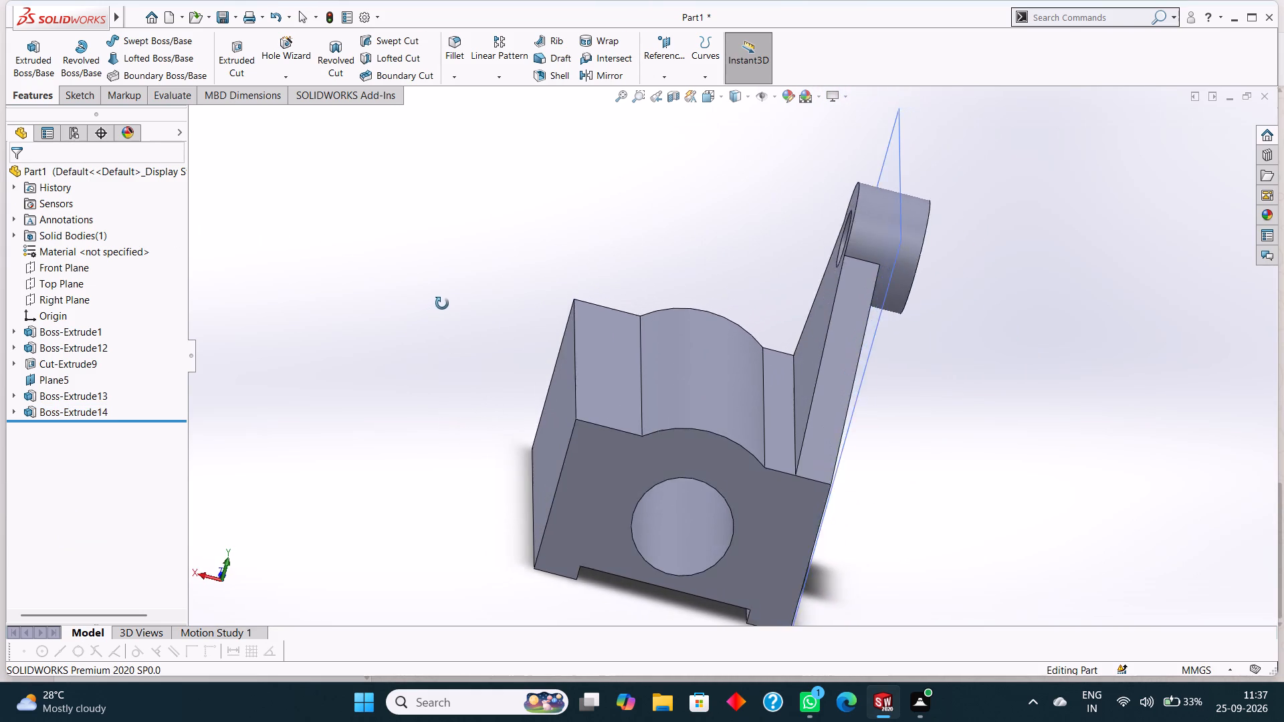
{"action": "middle_click_drag", "start_coordinate": [442, 304], "coordinate": [426, 320]}
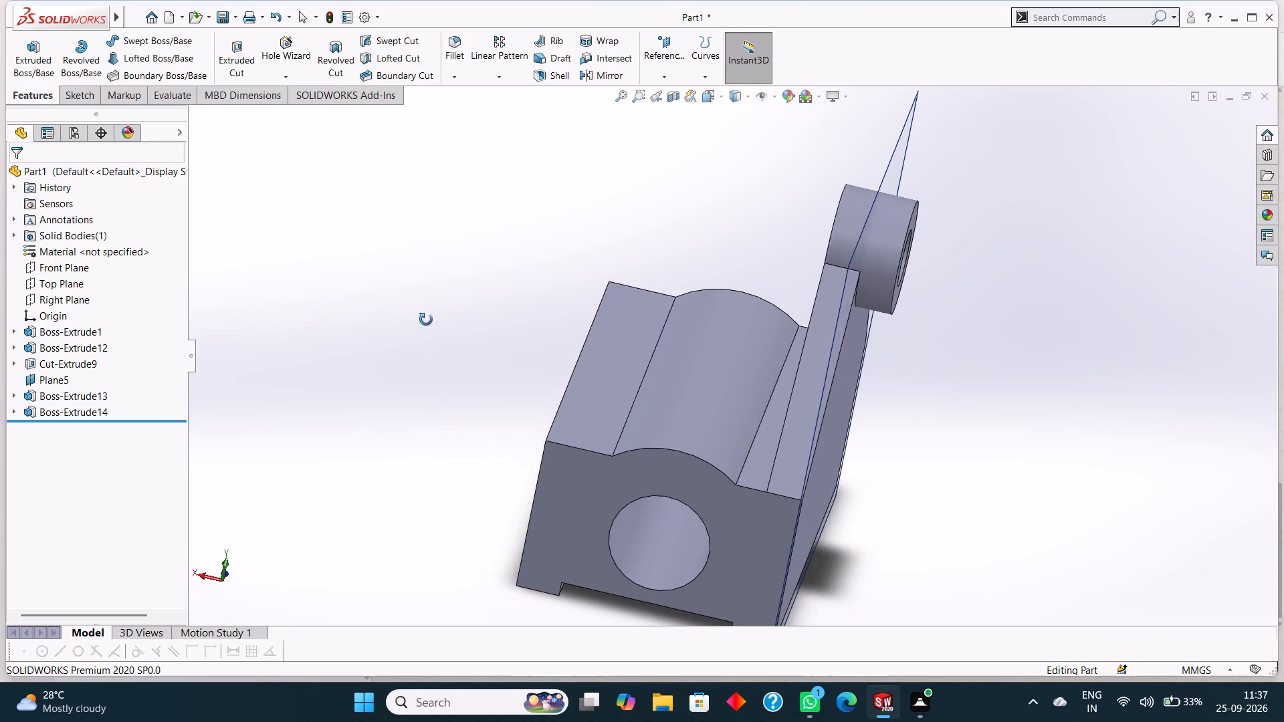
{"action": "middle_click_drag", "start_coordinate": [426, 320], "coordinate": [423, 316]}
{"action": "middle_click_drag", "start_coordinate": [1123, 401], "coordinate": [1141, 411]}
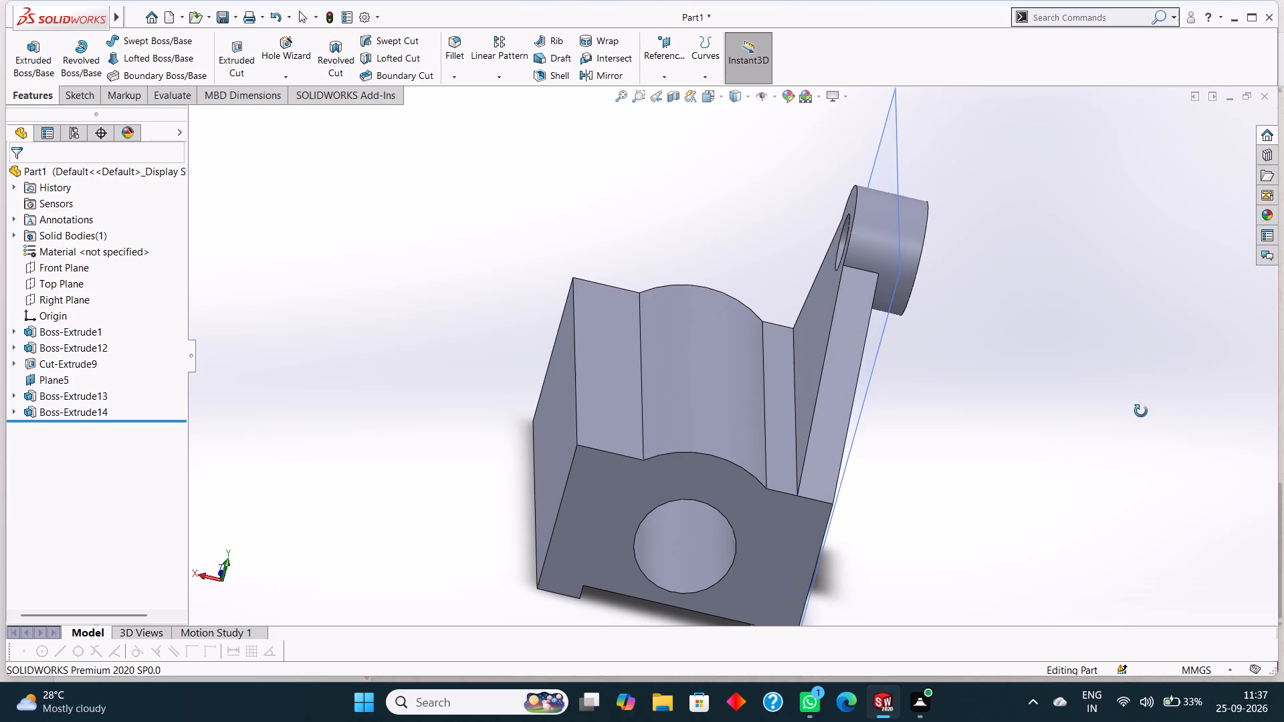
{"action": "middle_click_drag", "start_coordinate": [1141, 411], "coordinate": [1144, 414]}
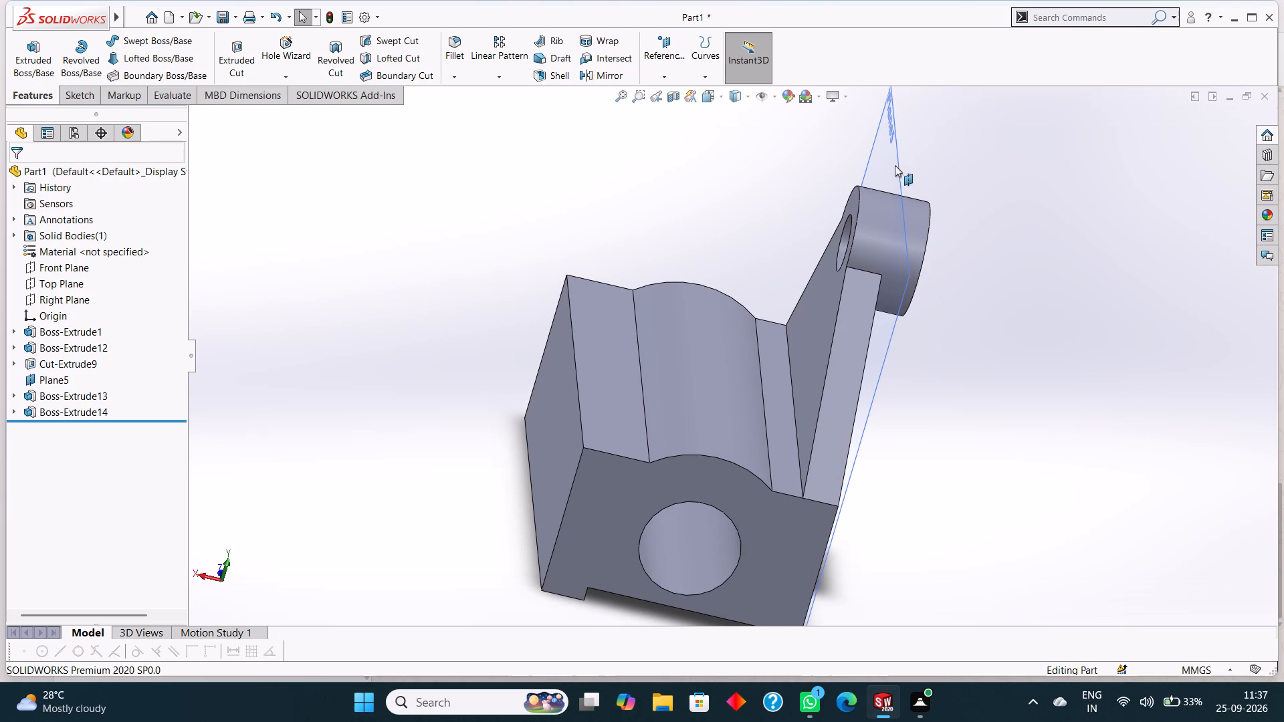
Hide Plane5.
{"action": "right_click", "coordinate": [895, 154]}
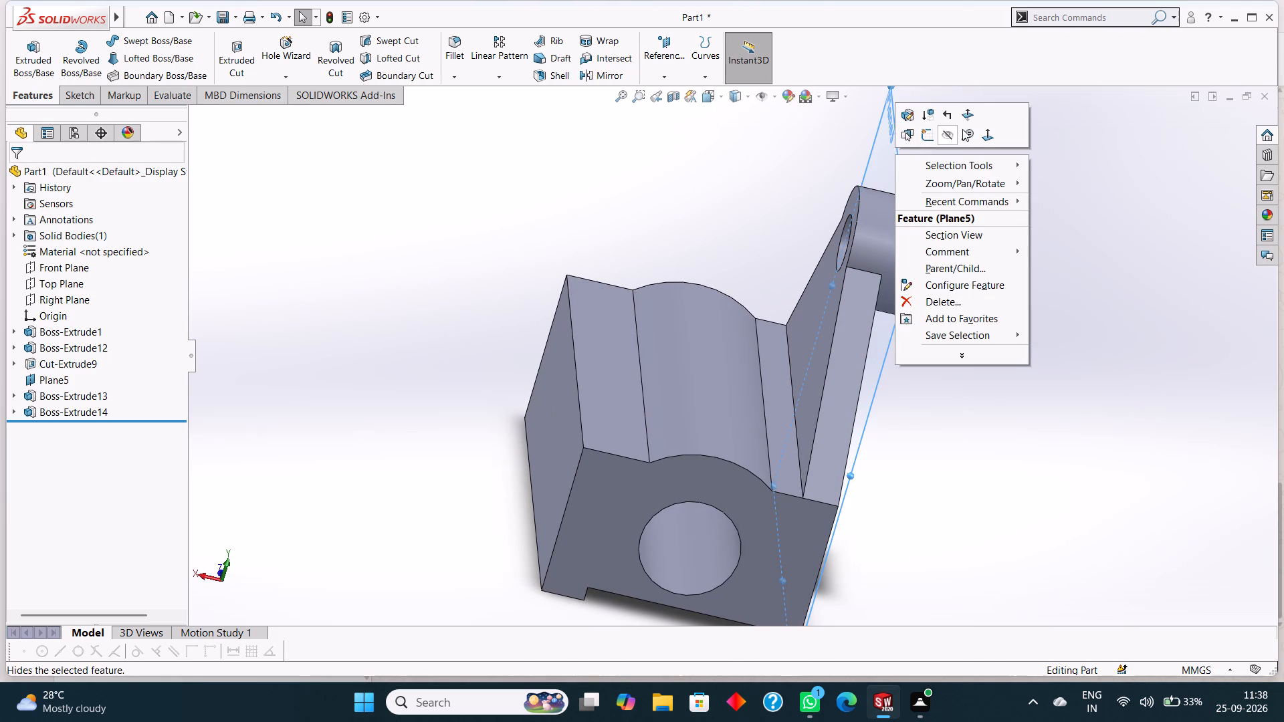
{"action": "left_click", "coordinate": [950, 130]}
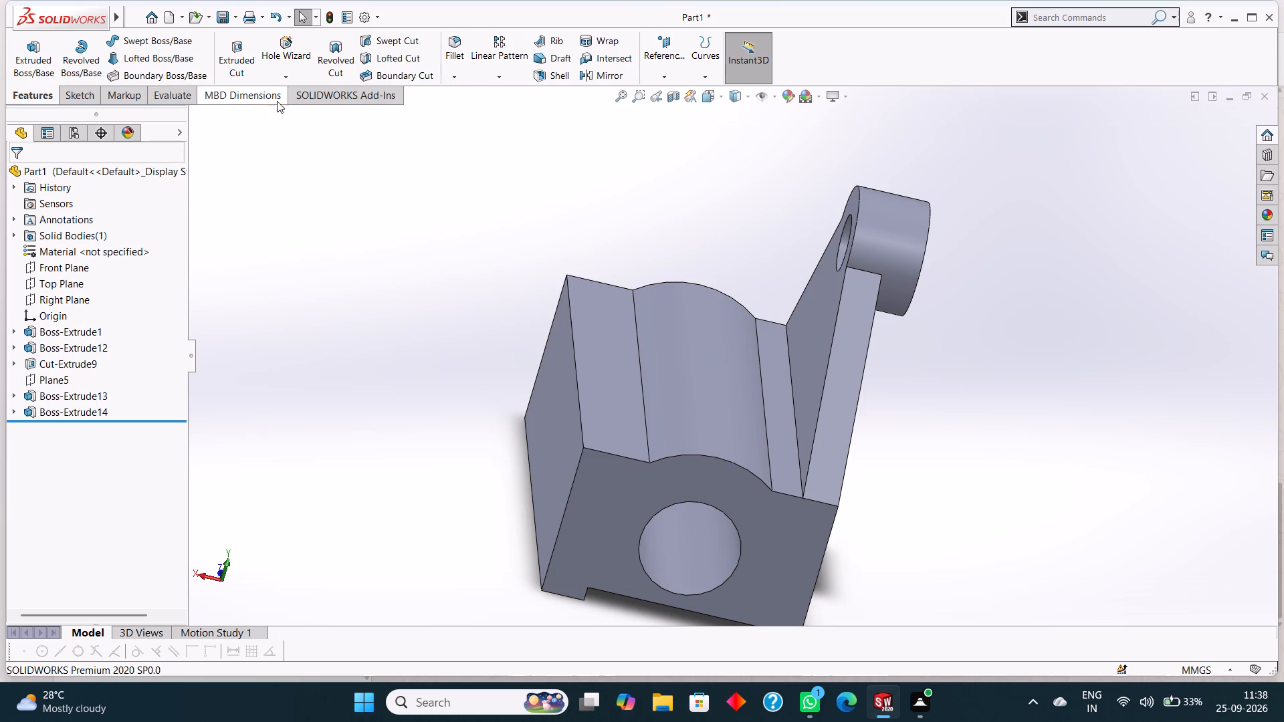
Start a new reference plane with the Right Plane as its first reference.
{"action": "left_click", "coordinate": [651, 74]}
{"action": "left_click", "coordinate": [659, 88]}
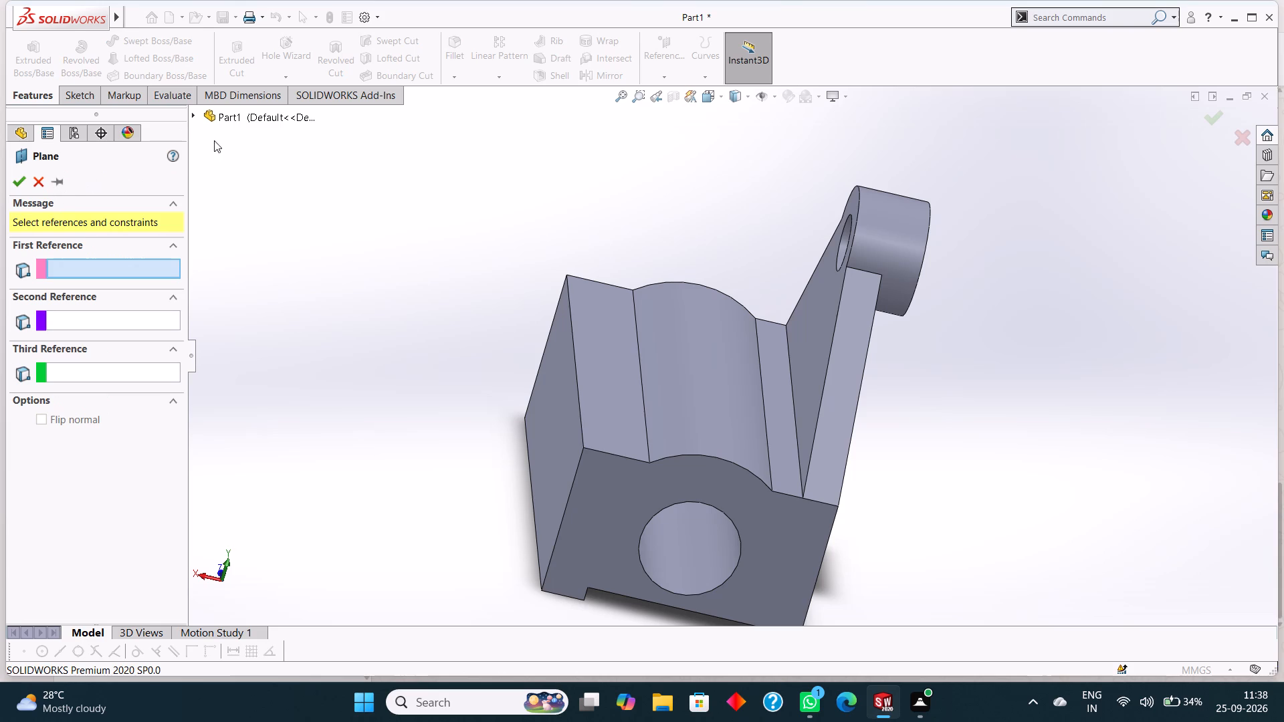
{"action": "left_click", "coordinate": [199, 112]}
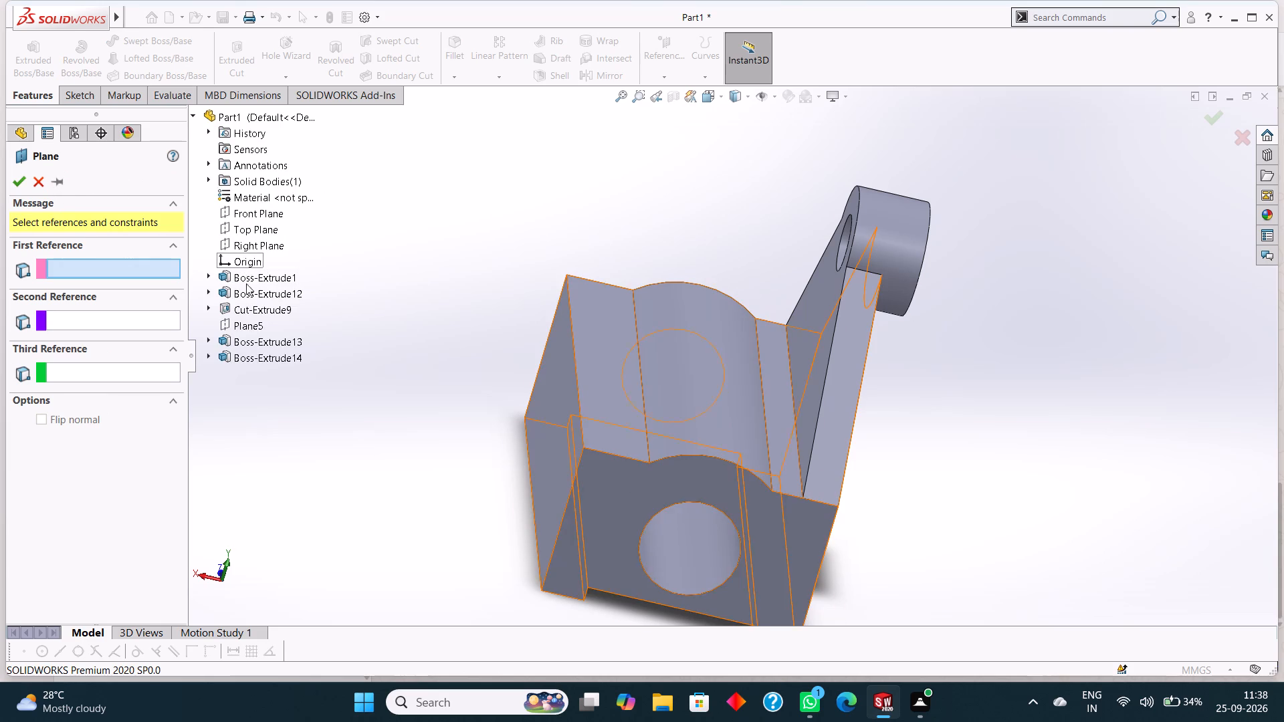
{"action": "left_click", "coordinate": [253, 243]}
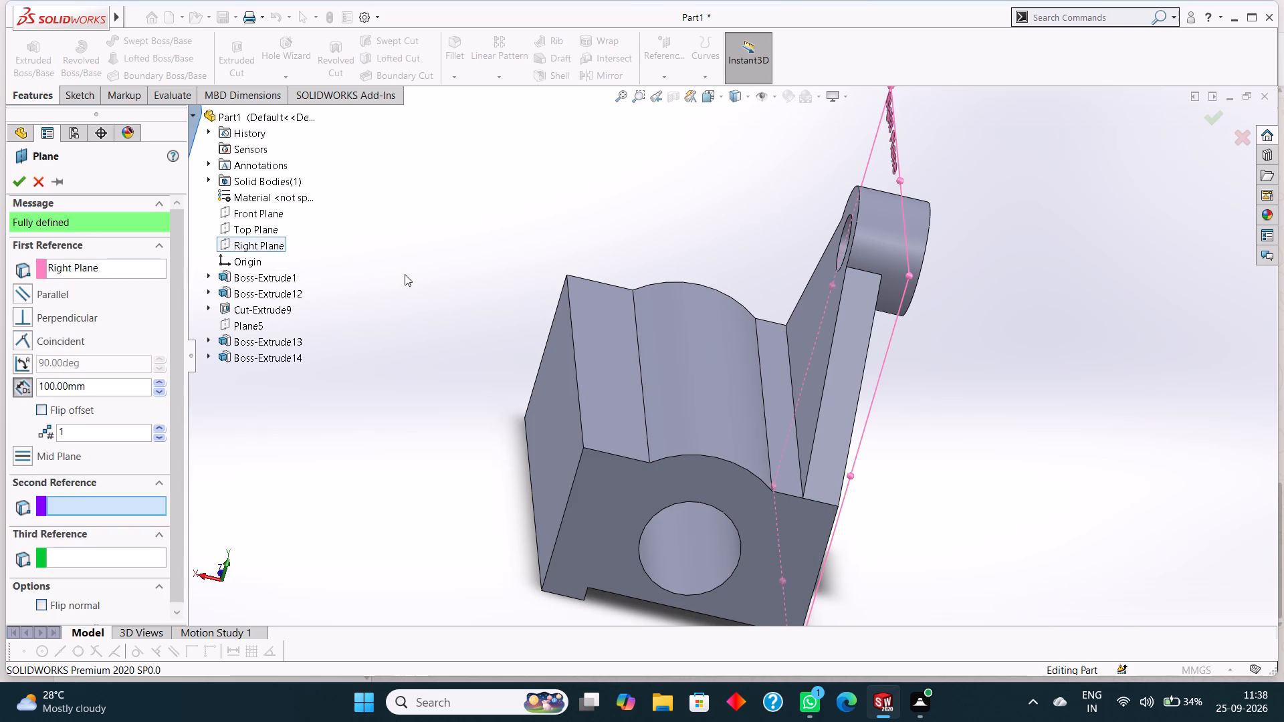
{"action": "middle_click_drag", "start_coordinate": [406, 275], "coordinate": [403, 230]}
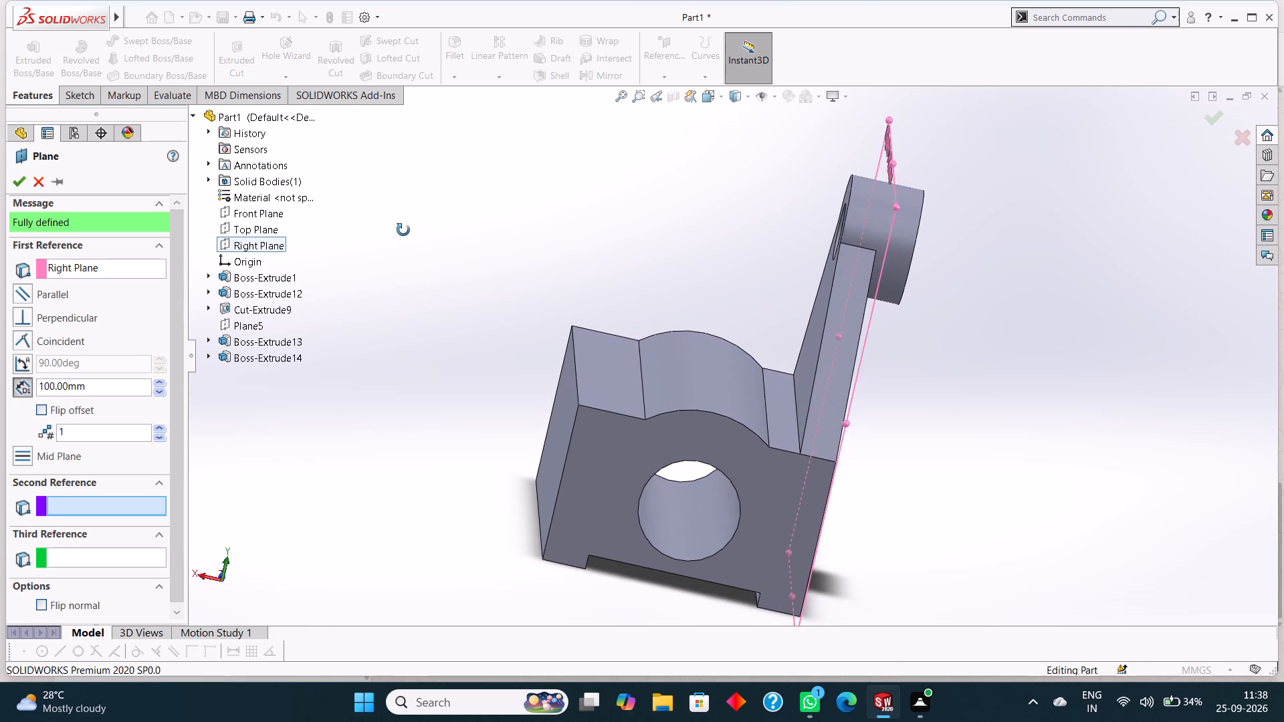
{"action": "middle_click_drag", "start_coordinate": [403, 230], "coordinate": [391, 225]}
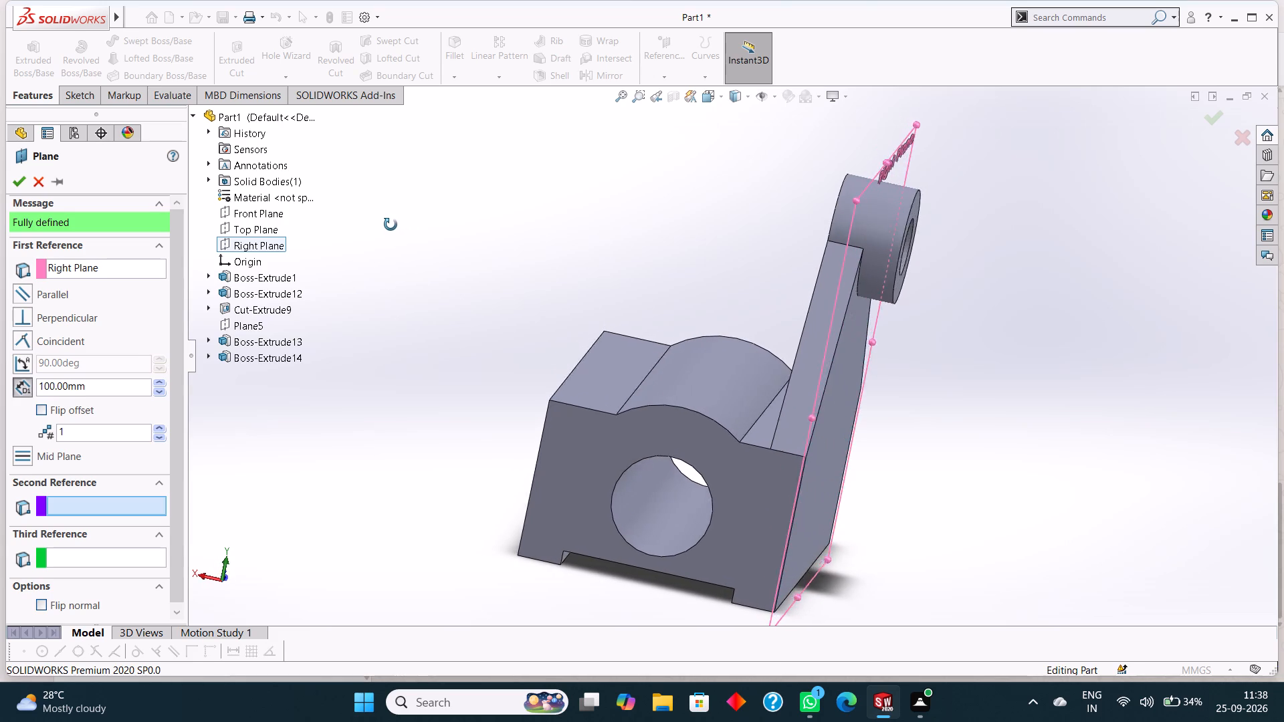
{"action": "middle_click_drag", "start_coordinate": [391, 225], "coordinate": [403, 228]}
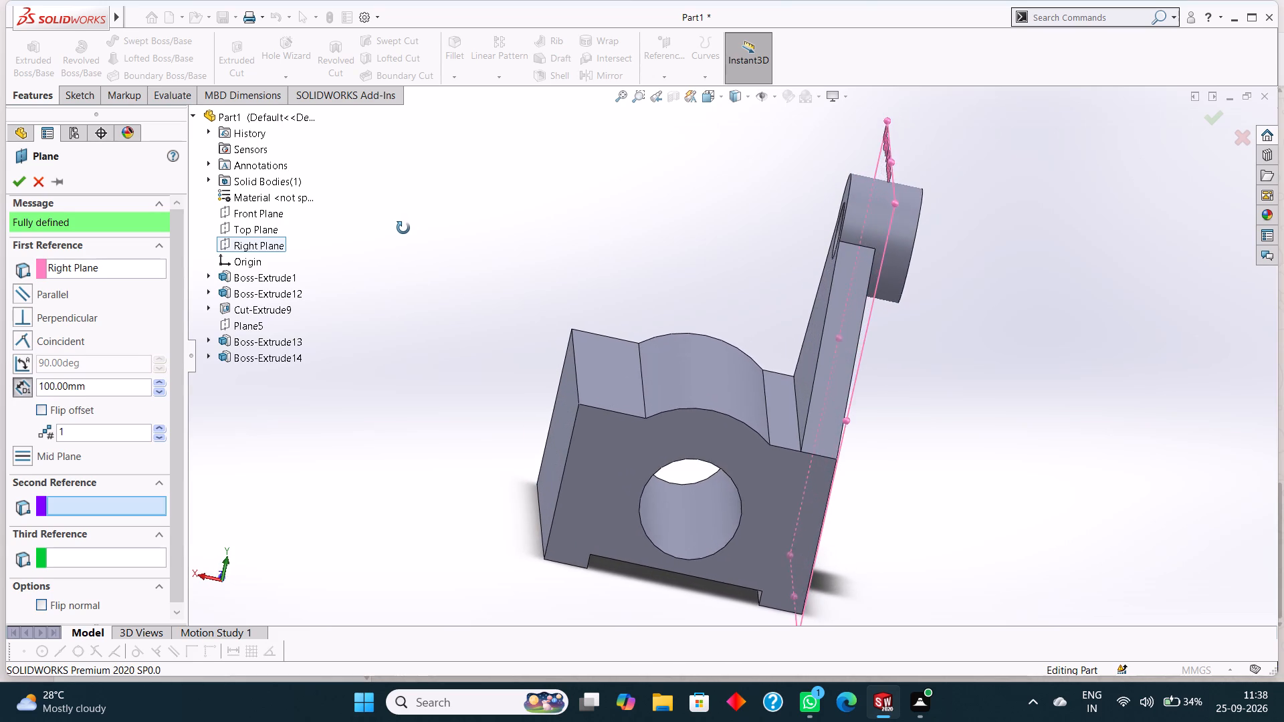
{"action": "middle_click_drag", "start_coordinate": [403, 228], "coordinate": [380, 225]}
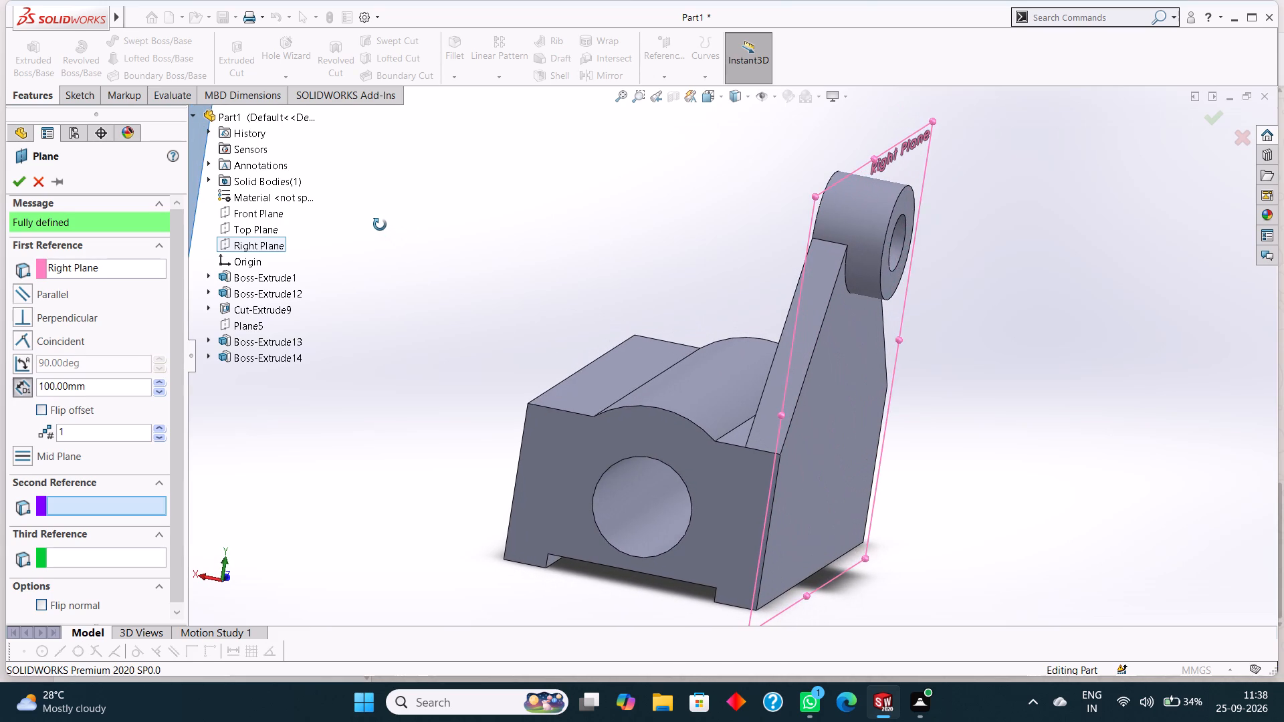
{"action": "middle_click_drag", "start_coordinate": [380, 225], "coordinate": [401, 227]}
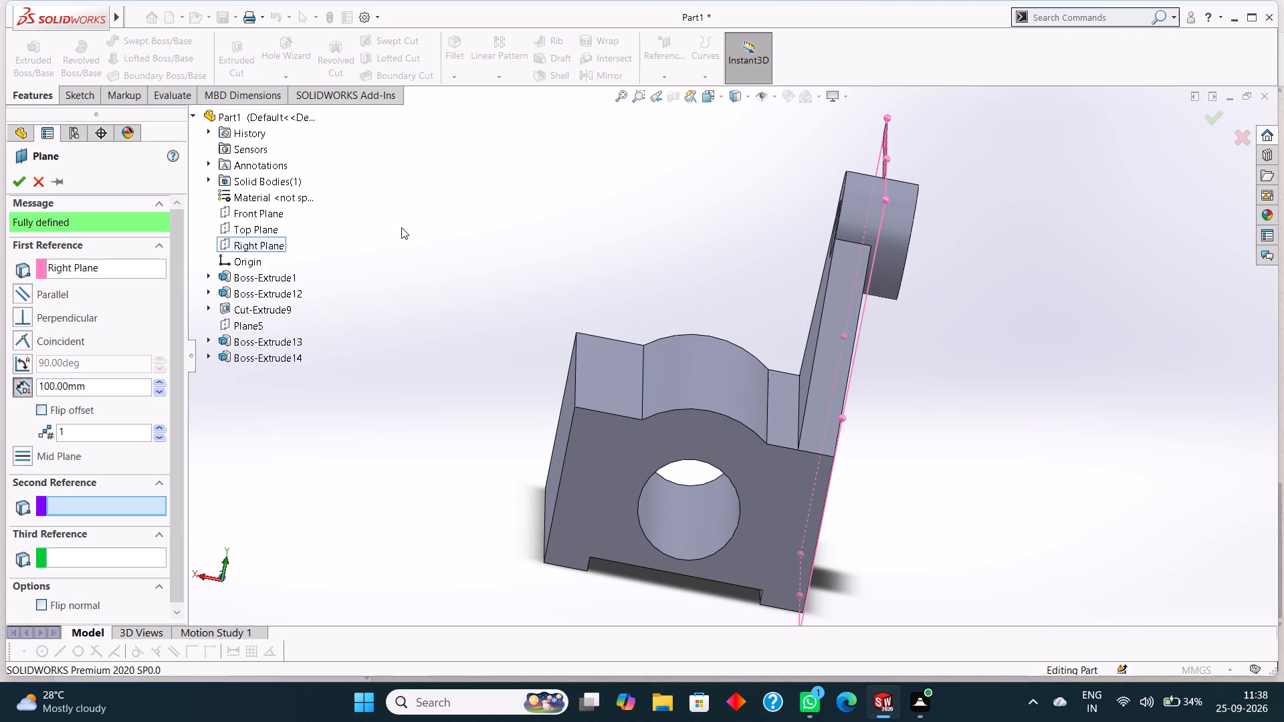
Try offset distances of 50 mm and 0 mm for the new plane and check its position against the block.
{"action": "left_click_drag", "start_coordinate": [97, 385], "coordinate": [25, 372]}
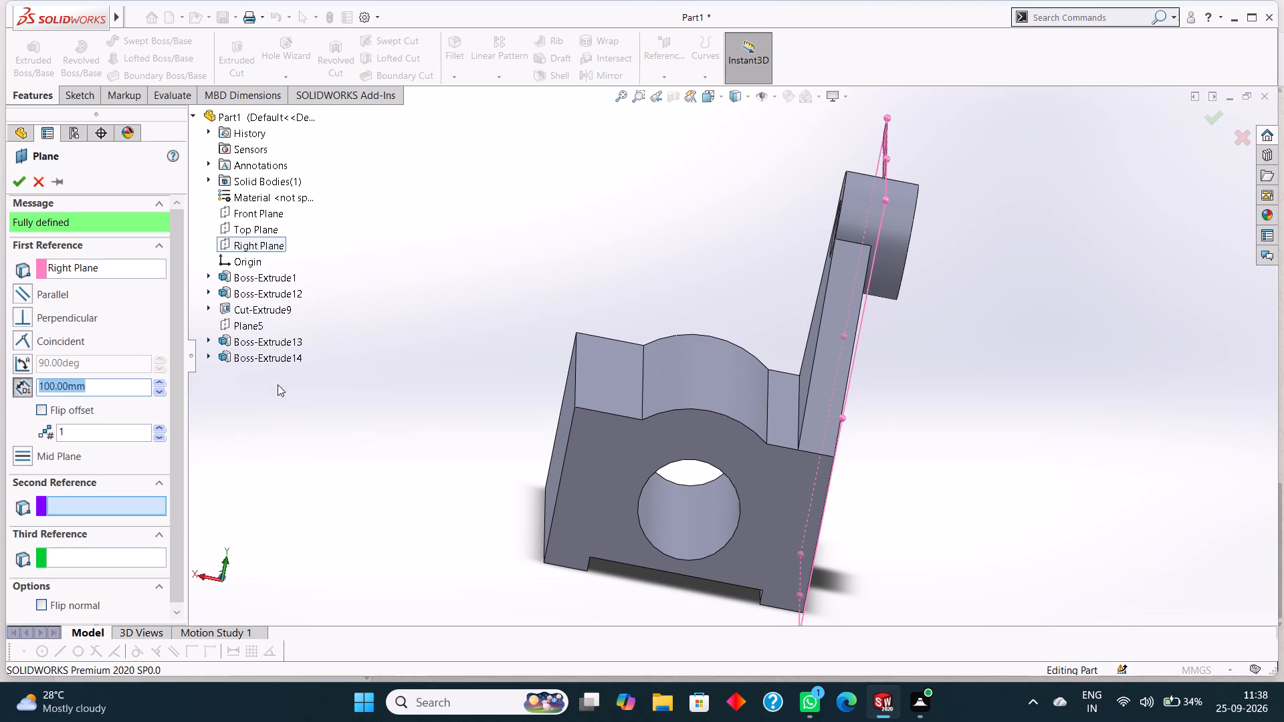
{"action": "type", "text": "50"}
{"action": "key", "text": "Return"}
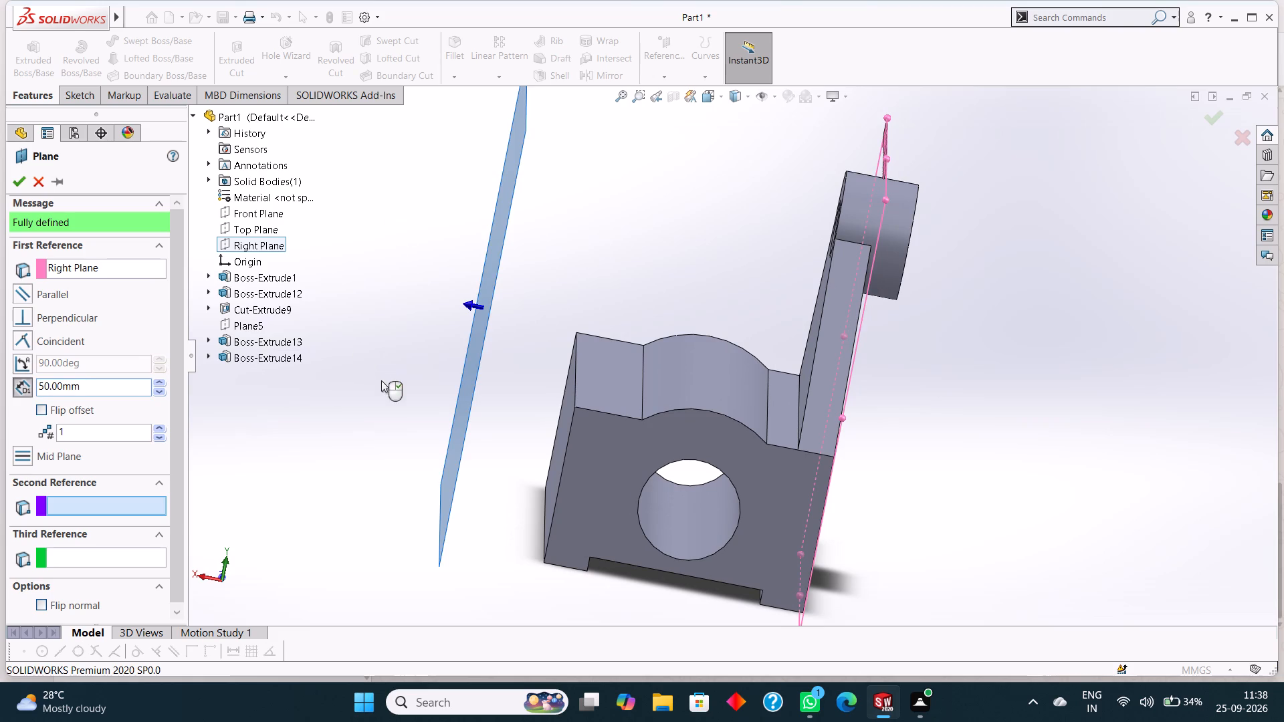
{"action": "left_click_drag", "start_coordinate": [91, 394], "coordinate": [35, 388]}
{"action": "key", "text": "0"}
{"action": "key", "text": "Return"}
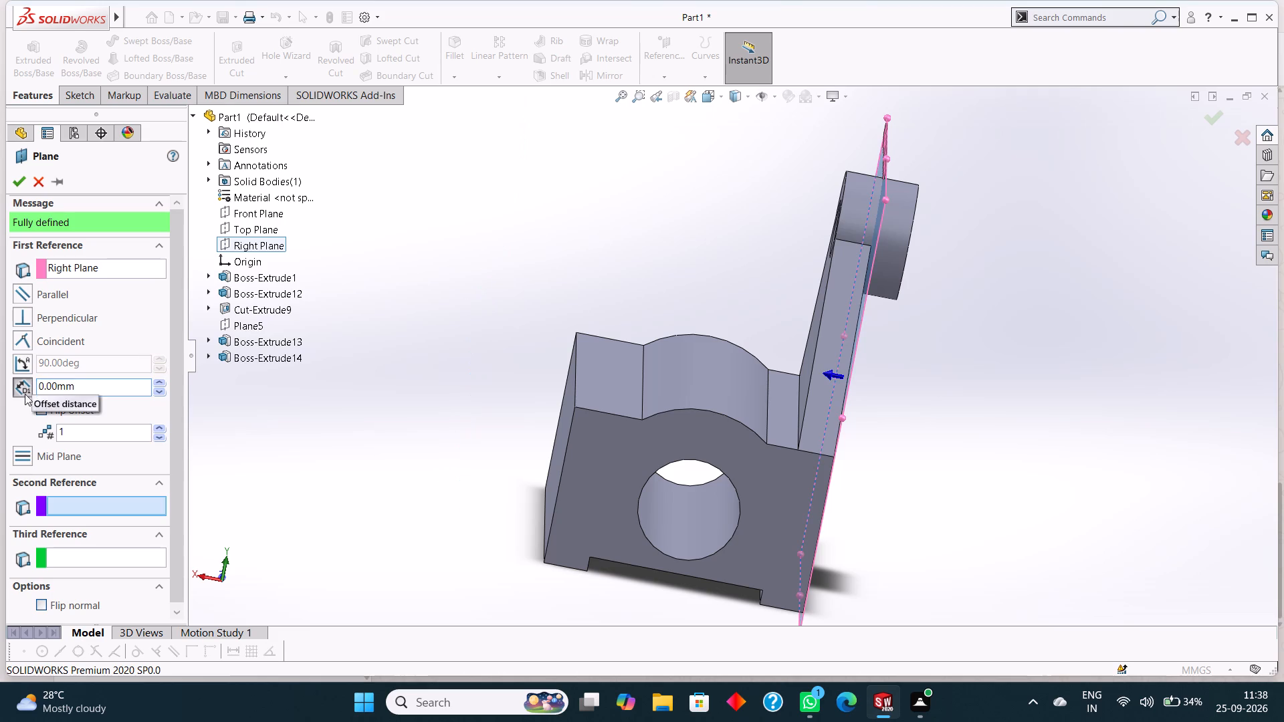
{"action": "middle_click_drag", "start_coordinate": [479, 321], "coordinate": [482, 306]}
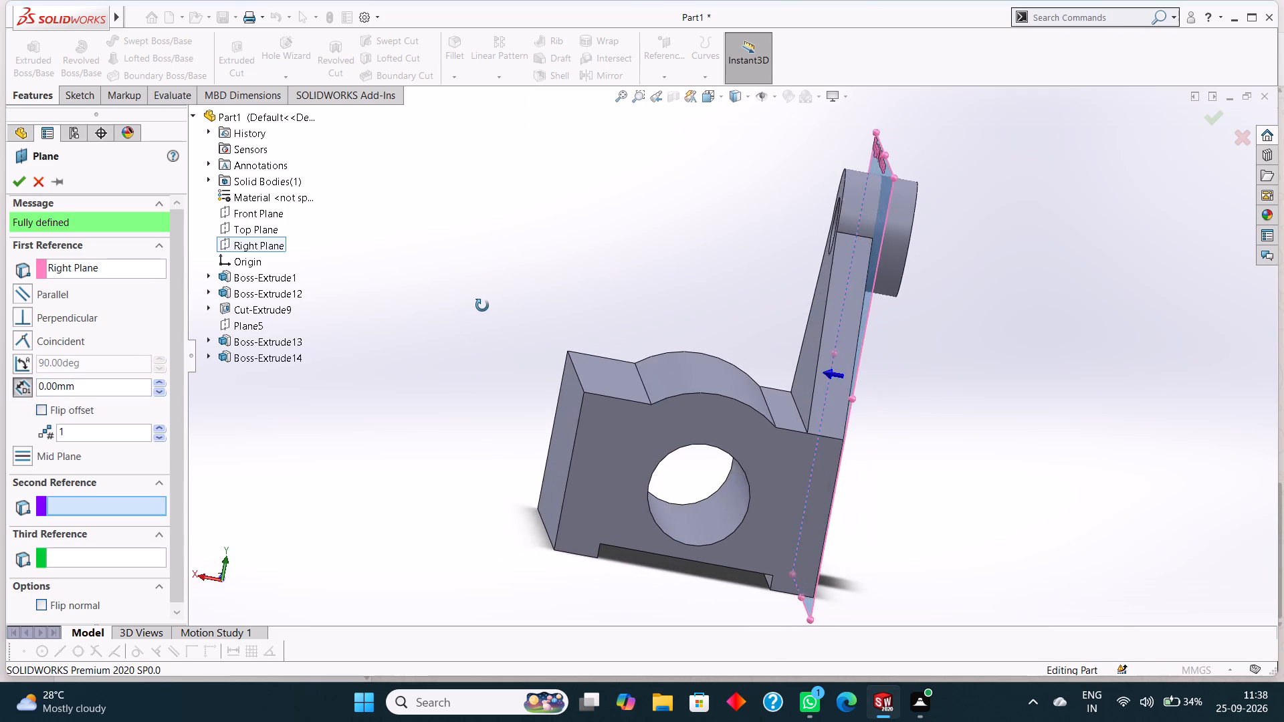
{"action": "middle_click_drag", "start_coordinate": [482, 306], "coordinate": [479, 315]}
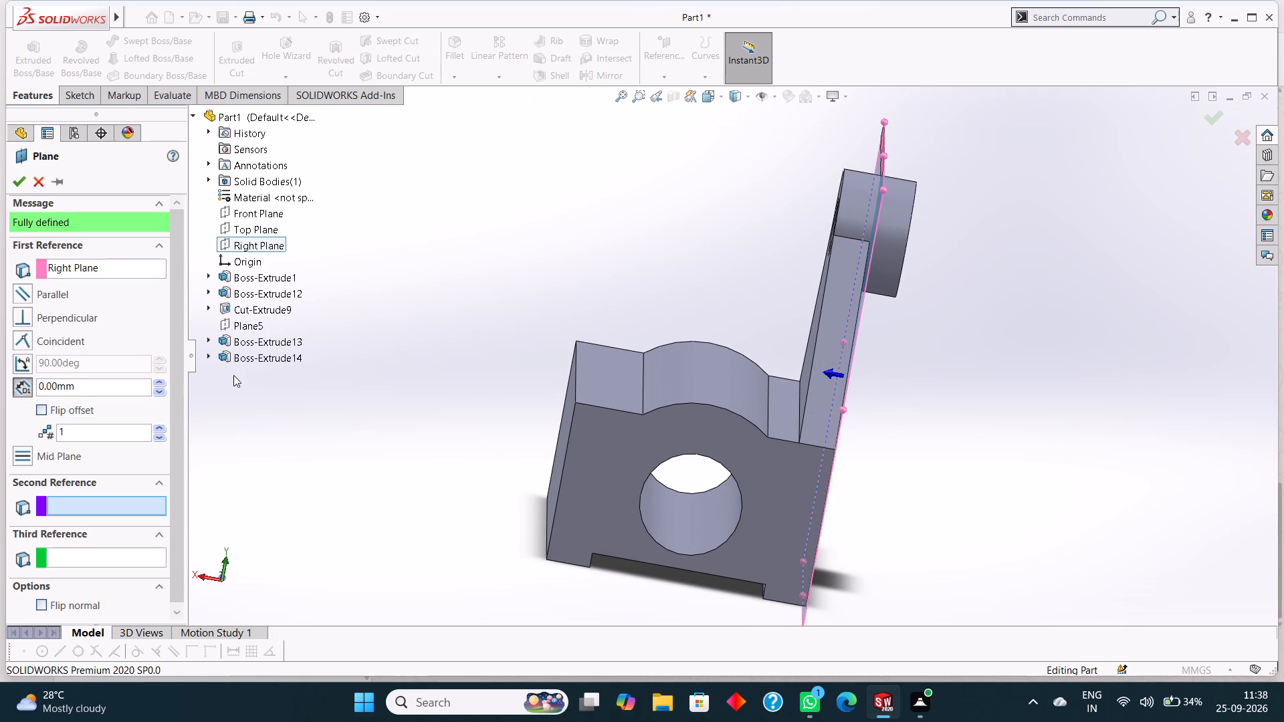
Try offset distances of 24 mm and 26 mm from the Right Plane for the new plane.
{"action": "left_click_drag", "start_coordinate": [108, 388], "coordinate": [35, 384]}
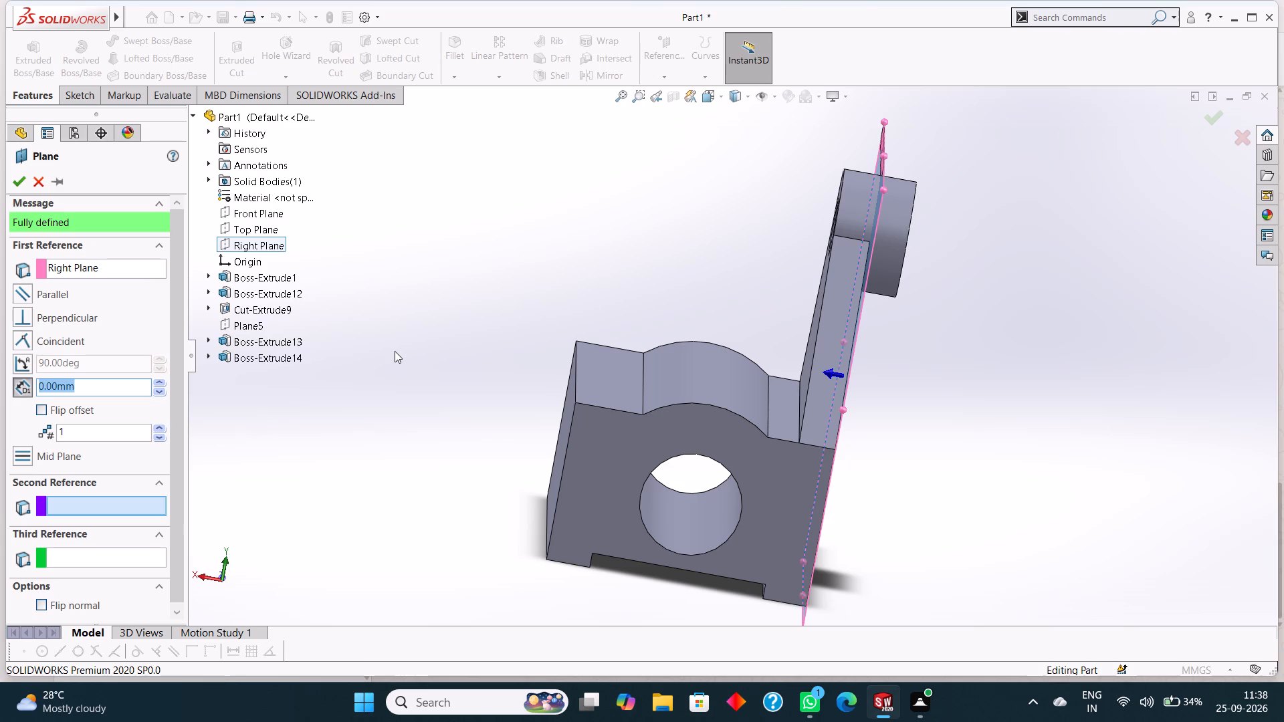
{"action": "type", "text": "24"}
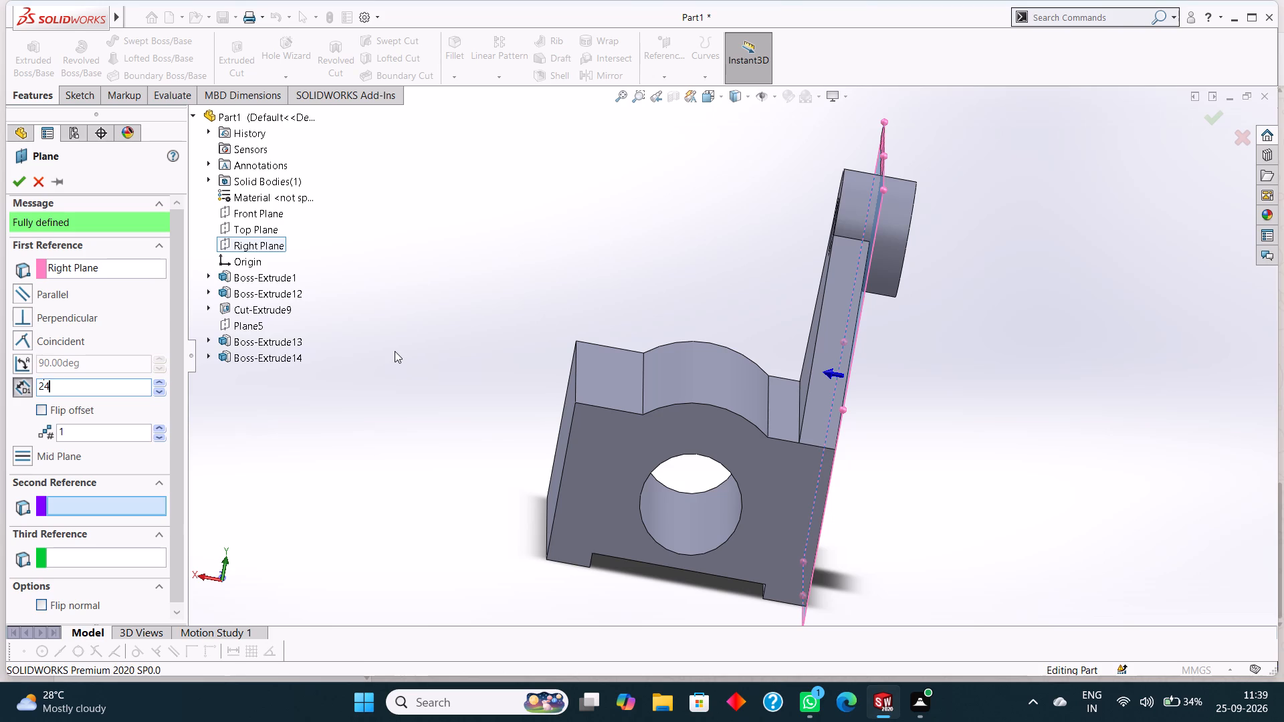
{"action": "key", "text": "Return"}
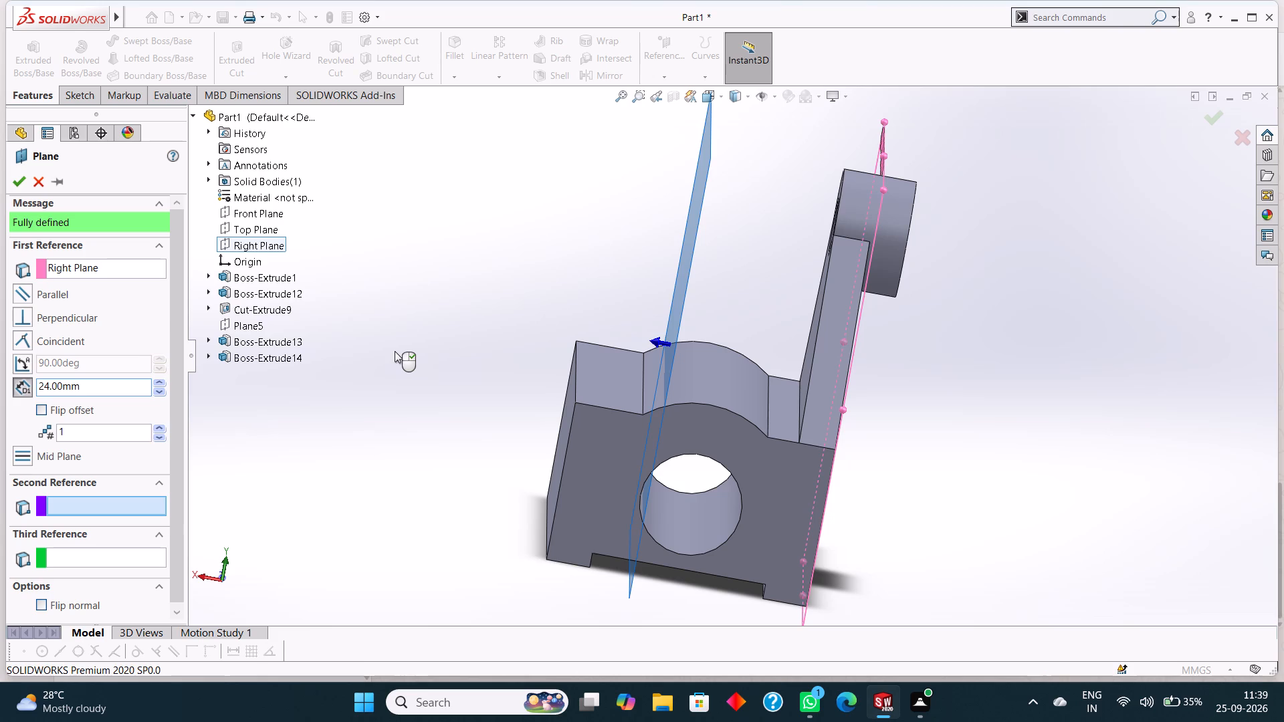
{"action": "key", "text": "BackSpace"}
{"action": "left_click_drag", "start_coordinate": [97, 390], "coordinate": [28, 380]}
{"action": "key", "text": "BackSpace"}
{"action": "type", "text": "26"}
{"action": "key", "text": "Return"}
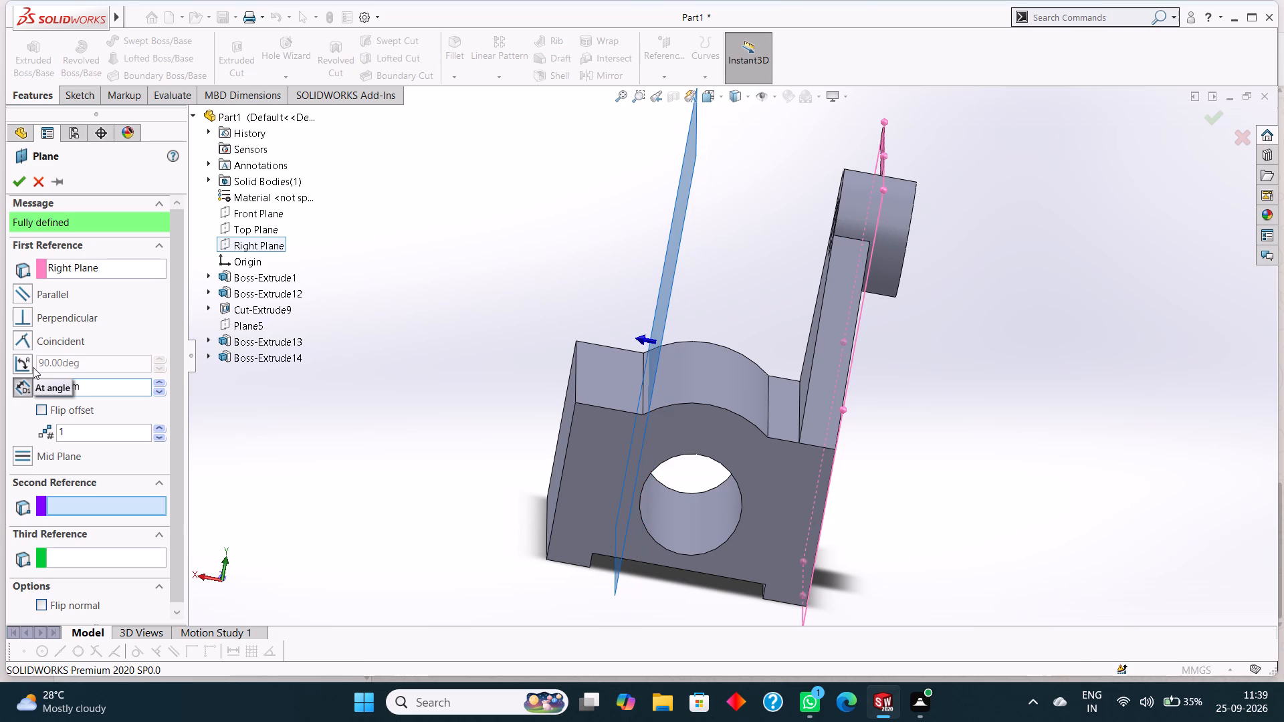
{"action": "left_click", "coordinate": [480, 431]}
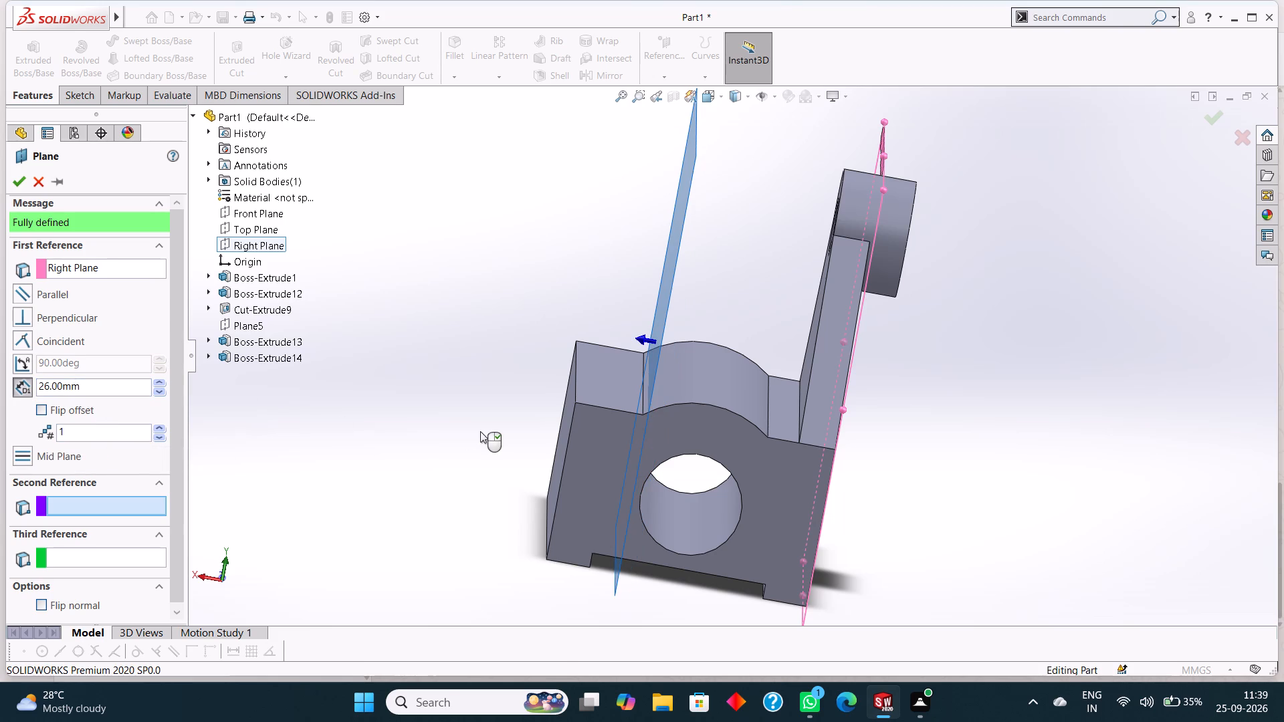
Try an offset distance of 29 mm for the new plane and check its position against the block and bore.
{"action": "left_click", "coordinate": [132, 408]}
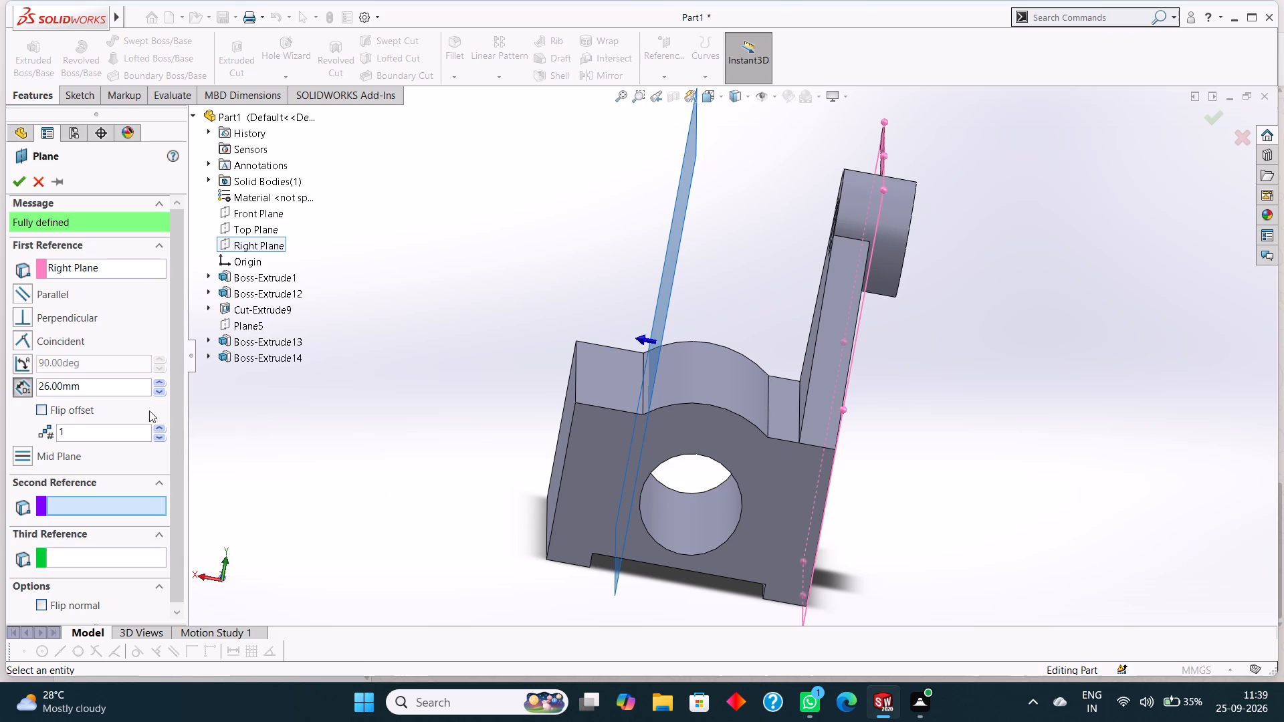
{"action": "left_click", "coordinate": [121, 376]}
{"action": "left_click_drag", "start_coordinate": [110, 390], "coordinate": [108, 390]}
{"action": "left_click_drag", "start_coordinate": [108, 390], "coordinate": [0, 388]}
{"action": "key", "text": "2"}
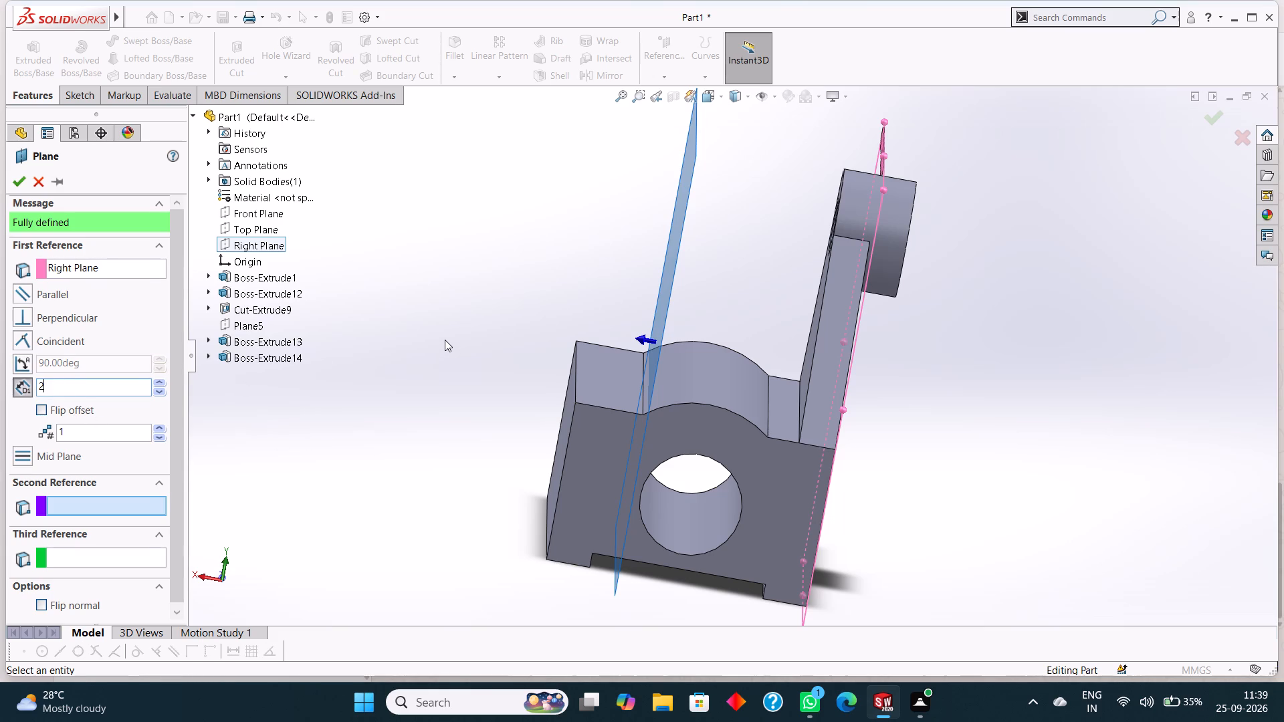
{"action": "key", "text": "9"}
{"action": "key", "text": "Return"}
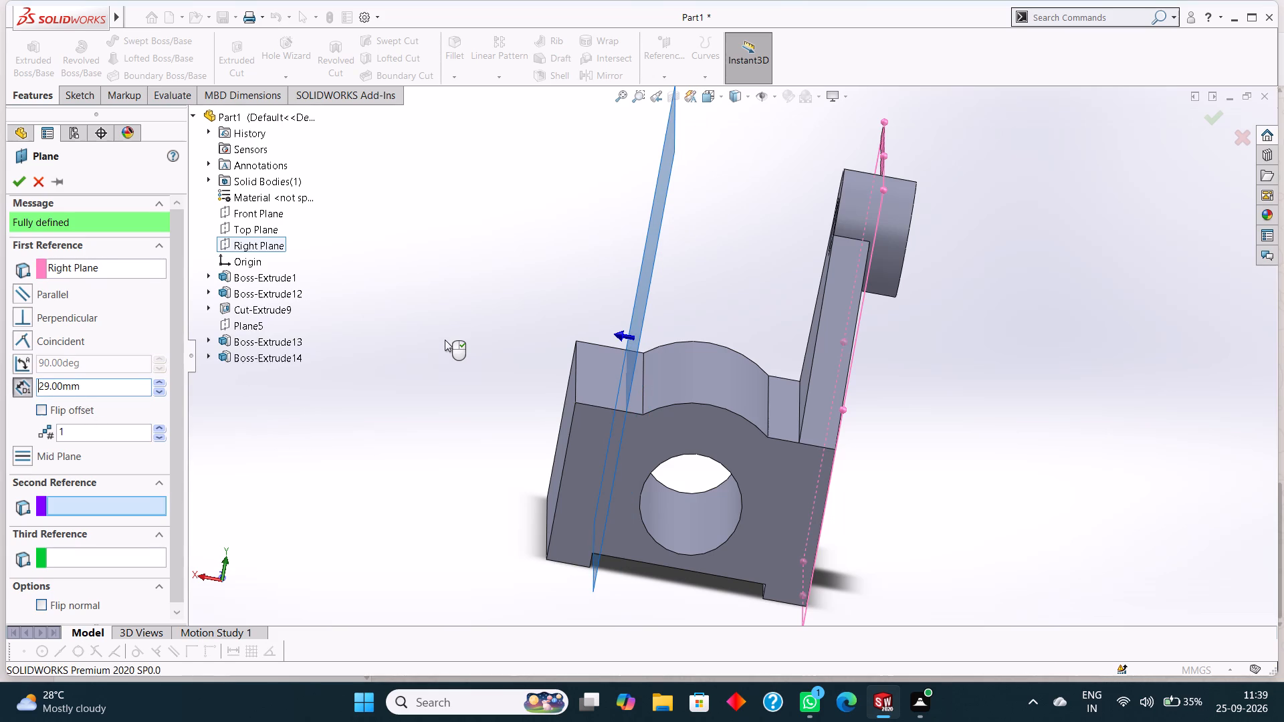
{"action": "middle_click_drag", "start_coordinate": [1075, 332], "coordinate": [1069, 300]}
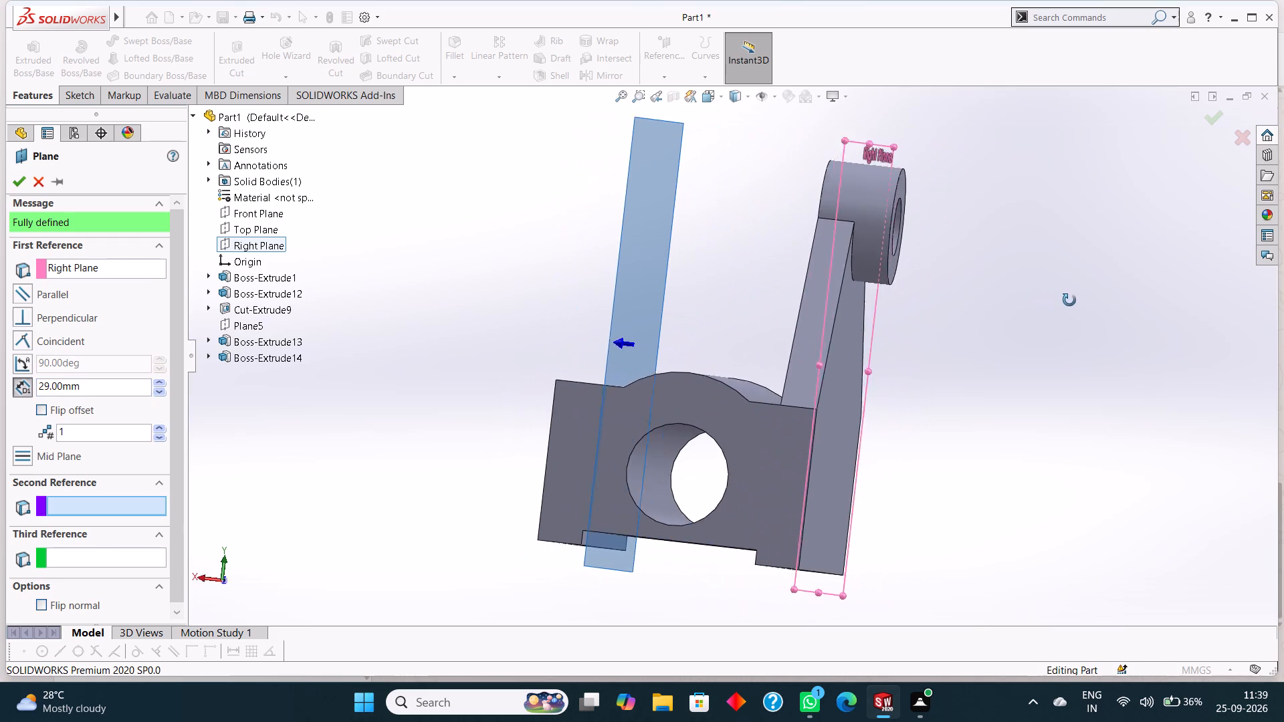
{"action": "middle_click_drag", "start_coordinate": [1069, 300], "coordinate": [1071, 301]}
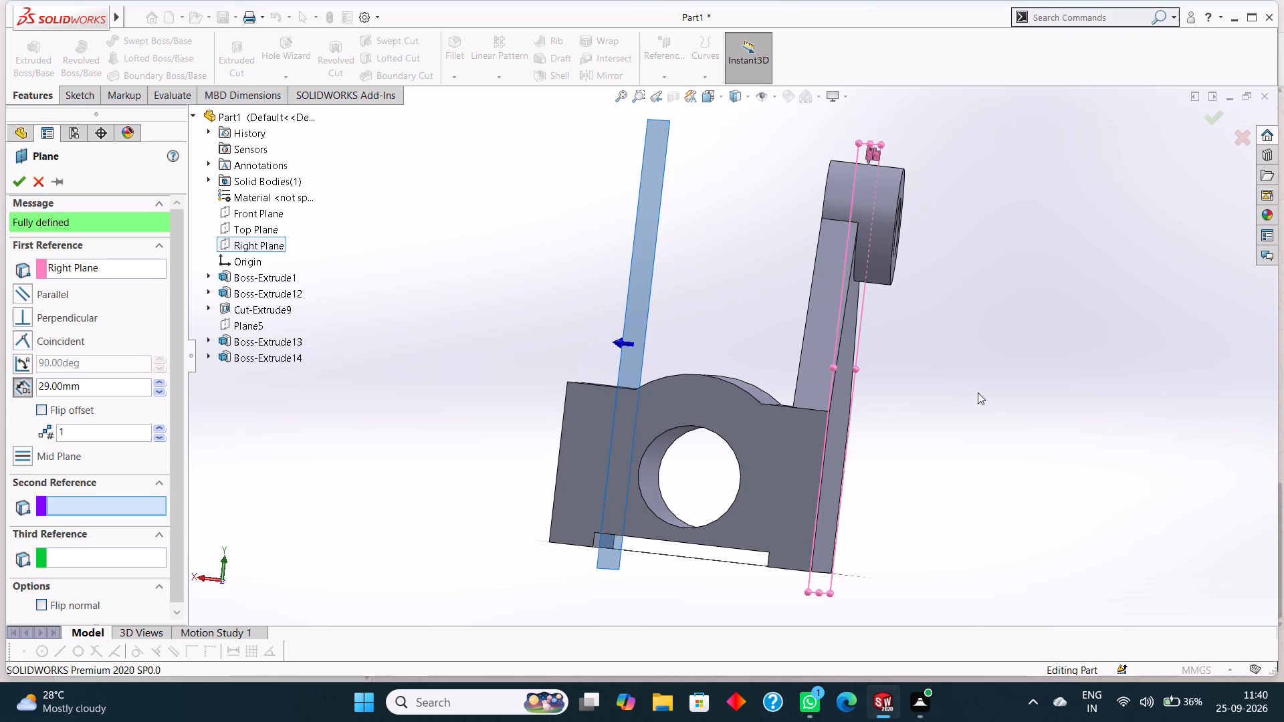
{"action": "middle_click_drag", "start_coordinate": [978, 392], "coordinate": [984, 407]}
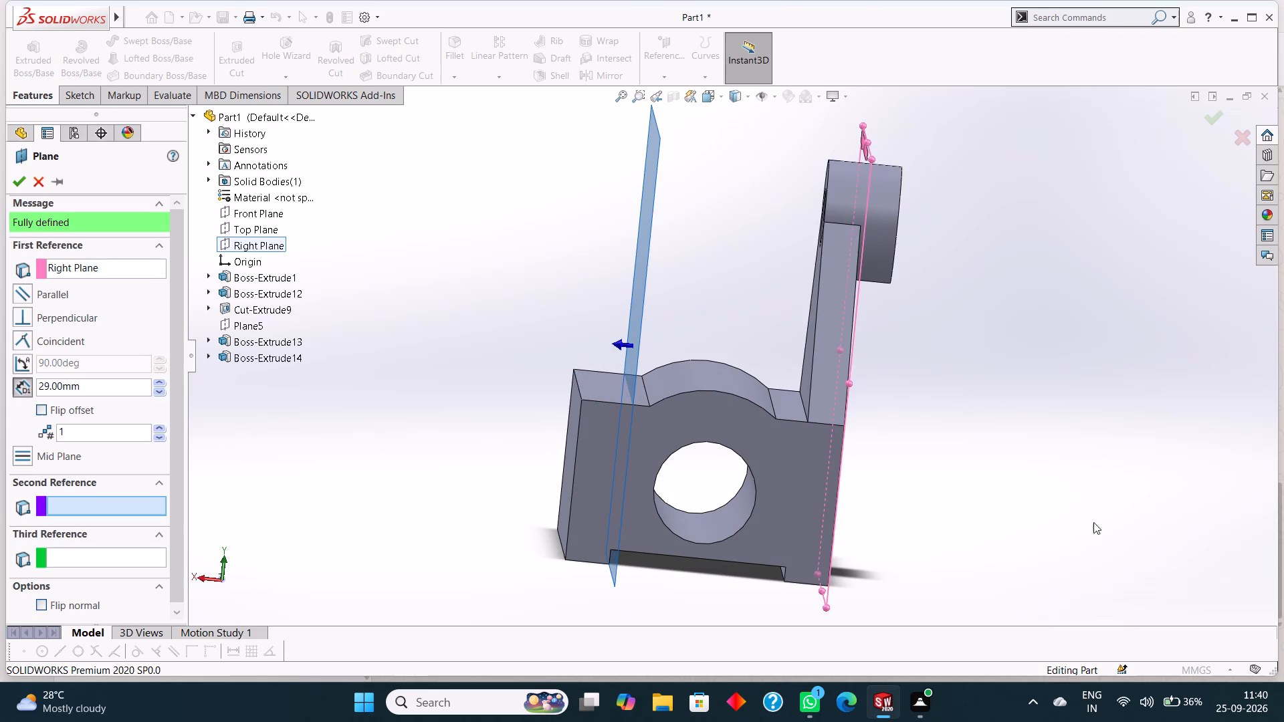
Set the new plane's offset from the Right Plane to 20 mm and create it.
{"action": "left_click_drag", "start_coordinate": [90, 386], "coordinate": [57, 386]}
{"action": "left_click_drag", "start_coordinate": [57, 386], "coordinate": [11, 387]}
{"action": "type", "text": "20"}
{"action": "key", "text": "Return"}
{"action": "middle_click_drag", "start_coordinate": [898, 410], "coordinate": [898, 388]}
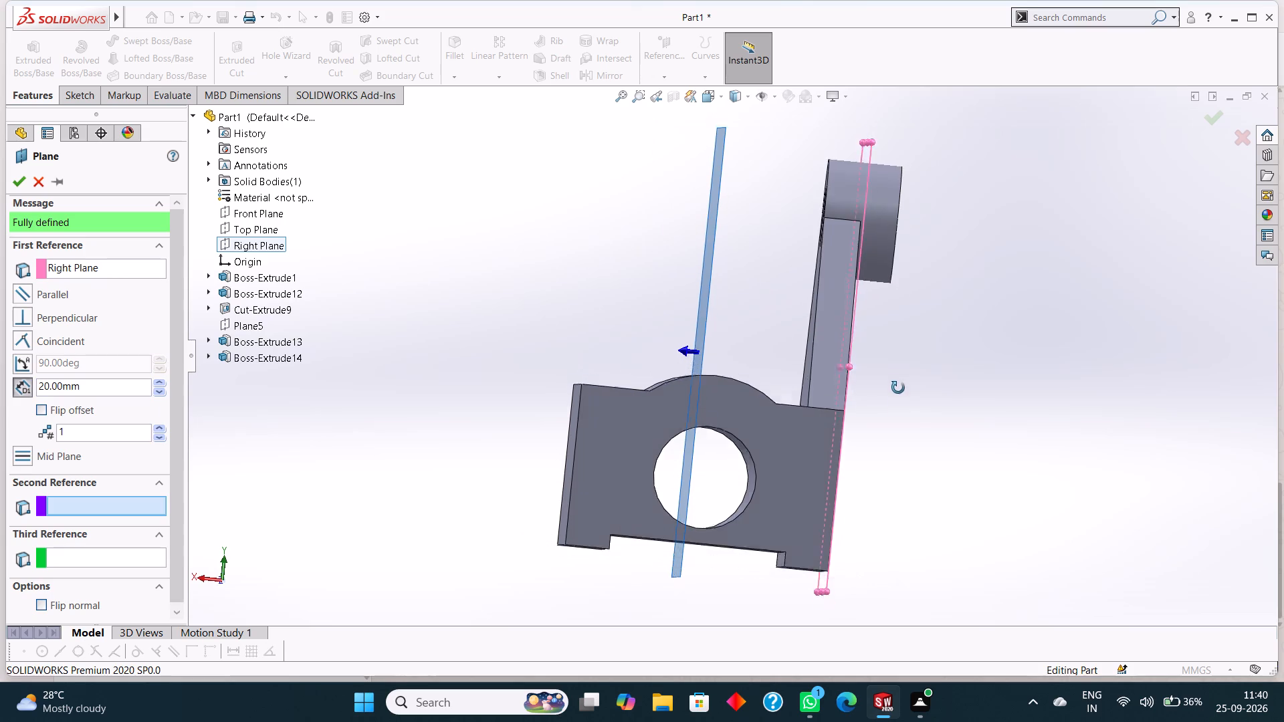
{"action": "middle_click_drag", "start_coordinate": [898, 388], "coordinate": [937, 409]}
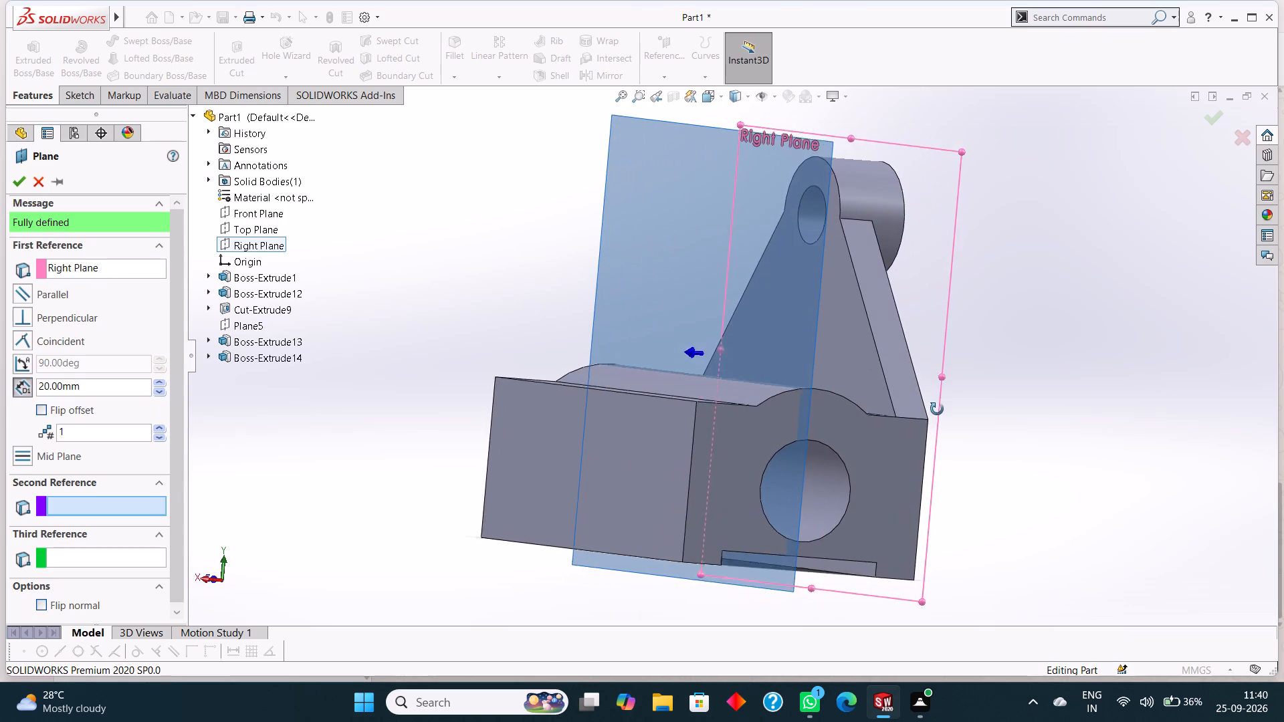
{"action": "middle_click_drag", "start_coordinate": [937, 409], "coordinate": [898, 446]}
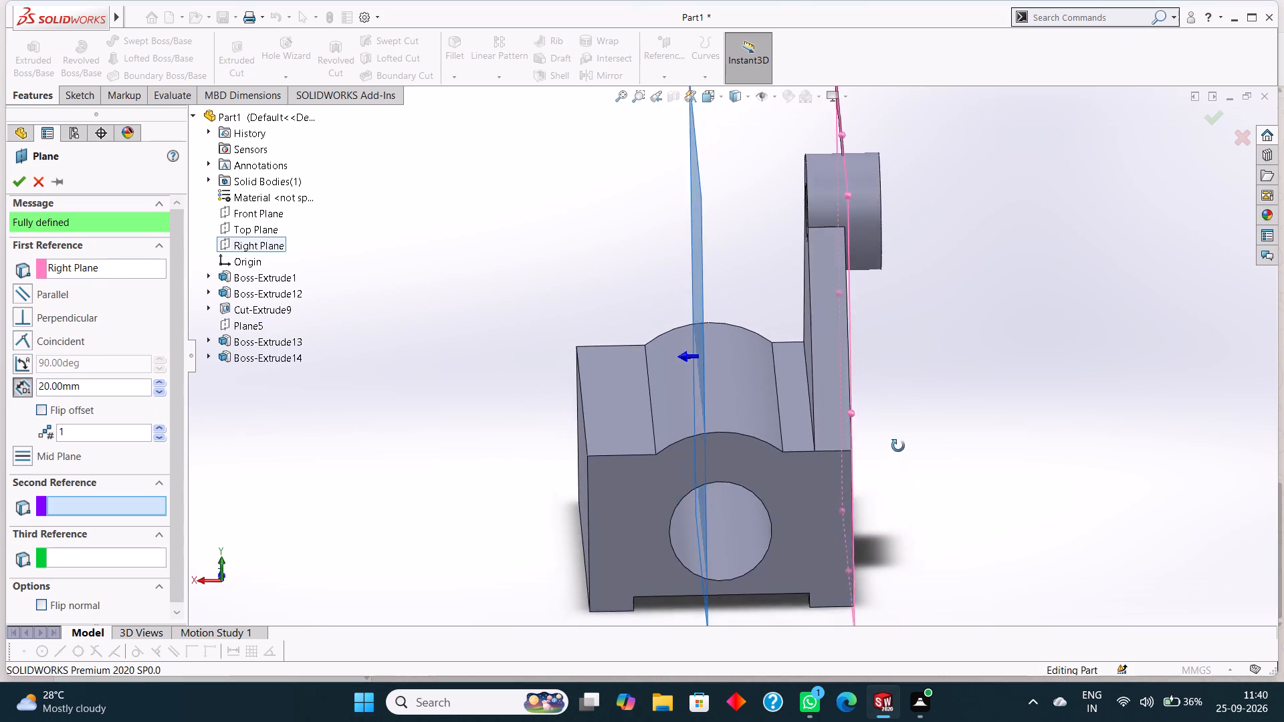
{"action": "middle_click_drag", "start_coordinate": [898, 446], "coordinate": [919, 404]}
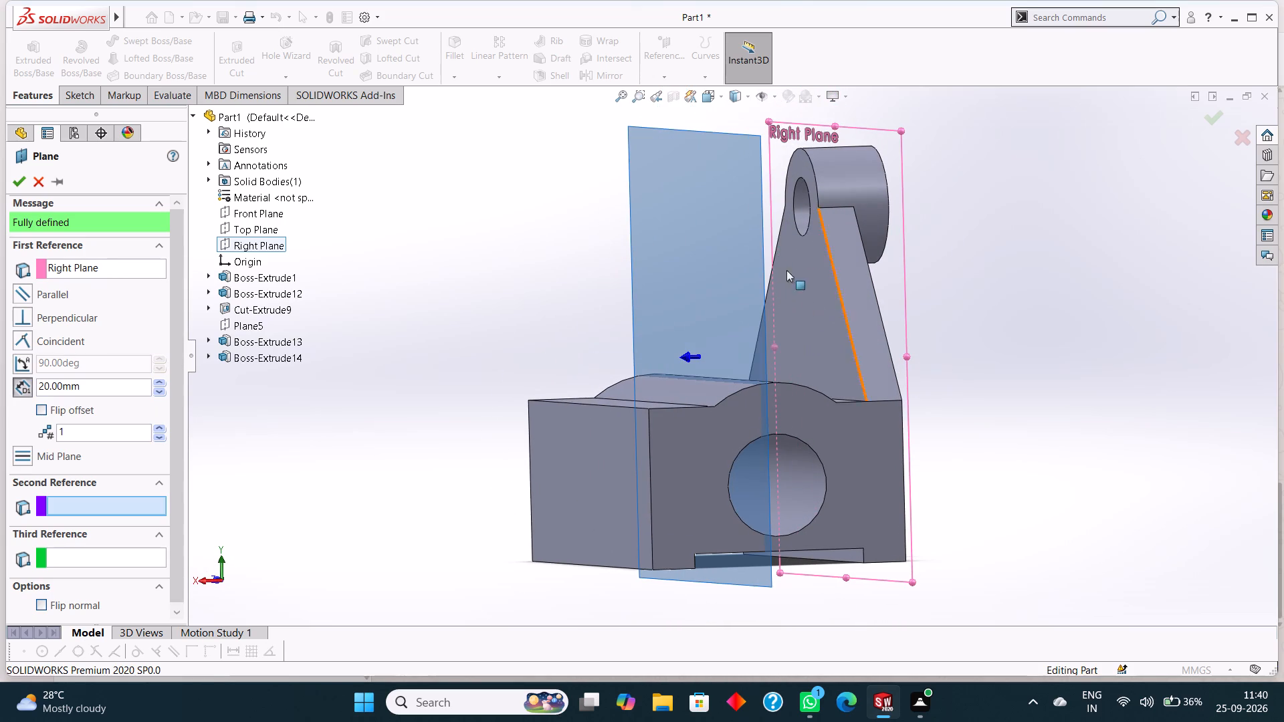
{"action": "left_click", "coordinate": [661, 133]}
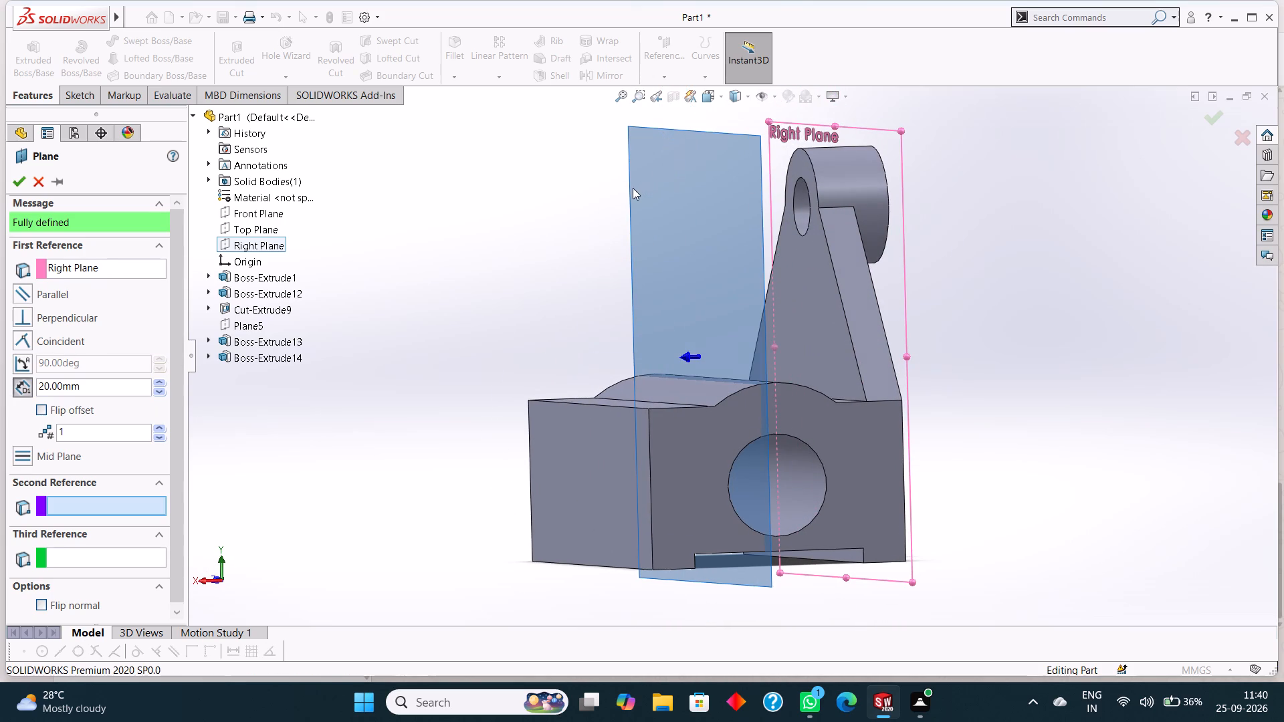
{"action": "key", "text": "ctrl+8"}
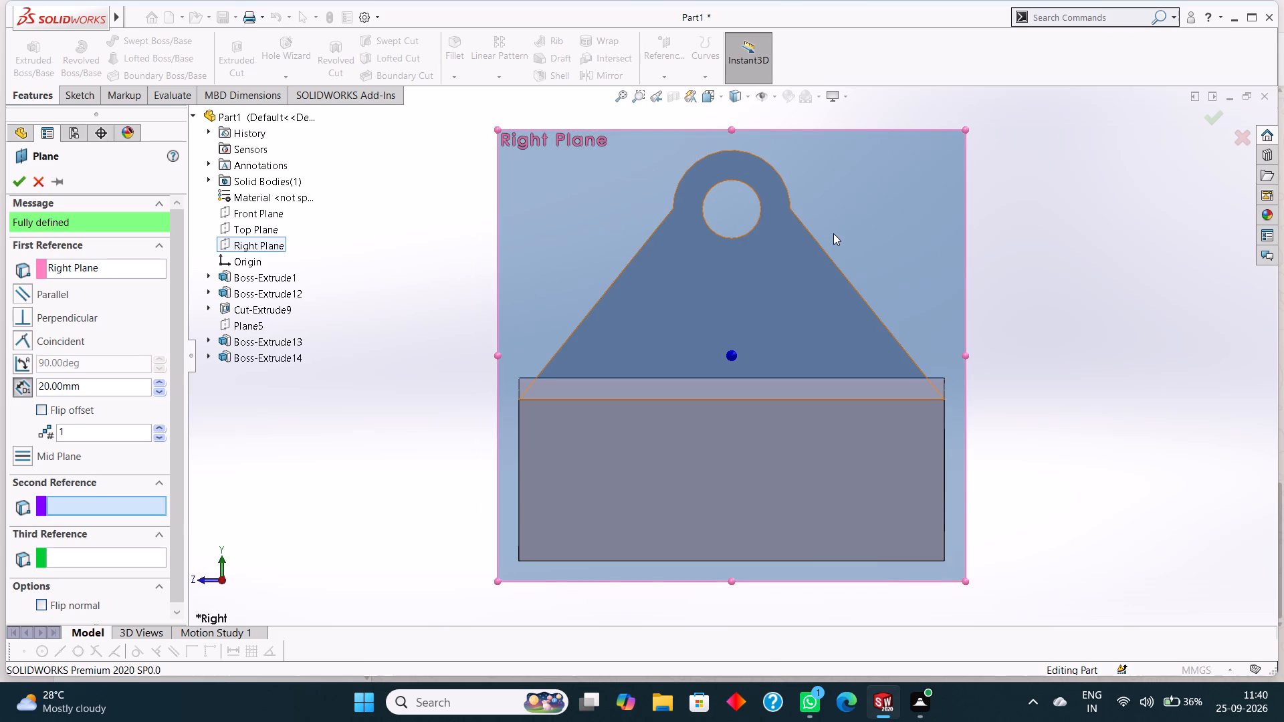
{"action": "left_click", "coordinate": [20, 179]}
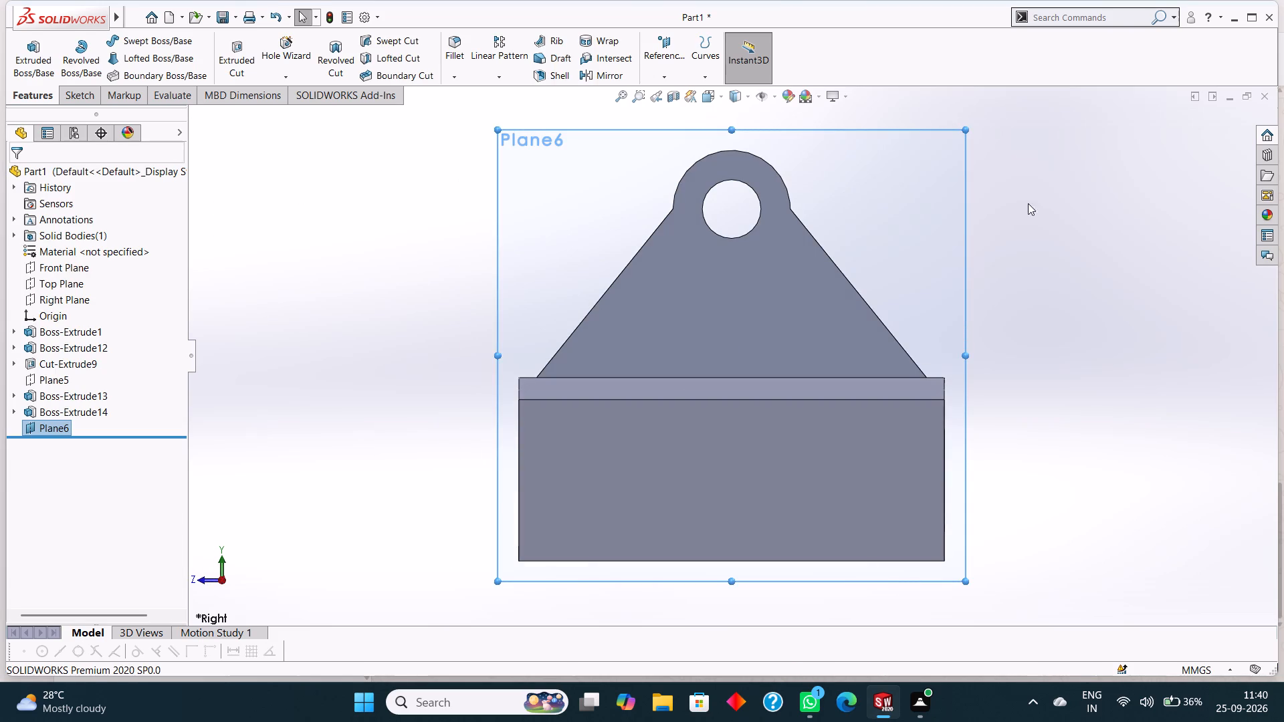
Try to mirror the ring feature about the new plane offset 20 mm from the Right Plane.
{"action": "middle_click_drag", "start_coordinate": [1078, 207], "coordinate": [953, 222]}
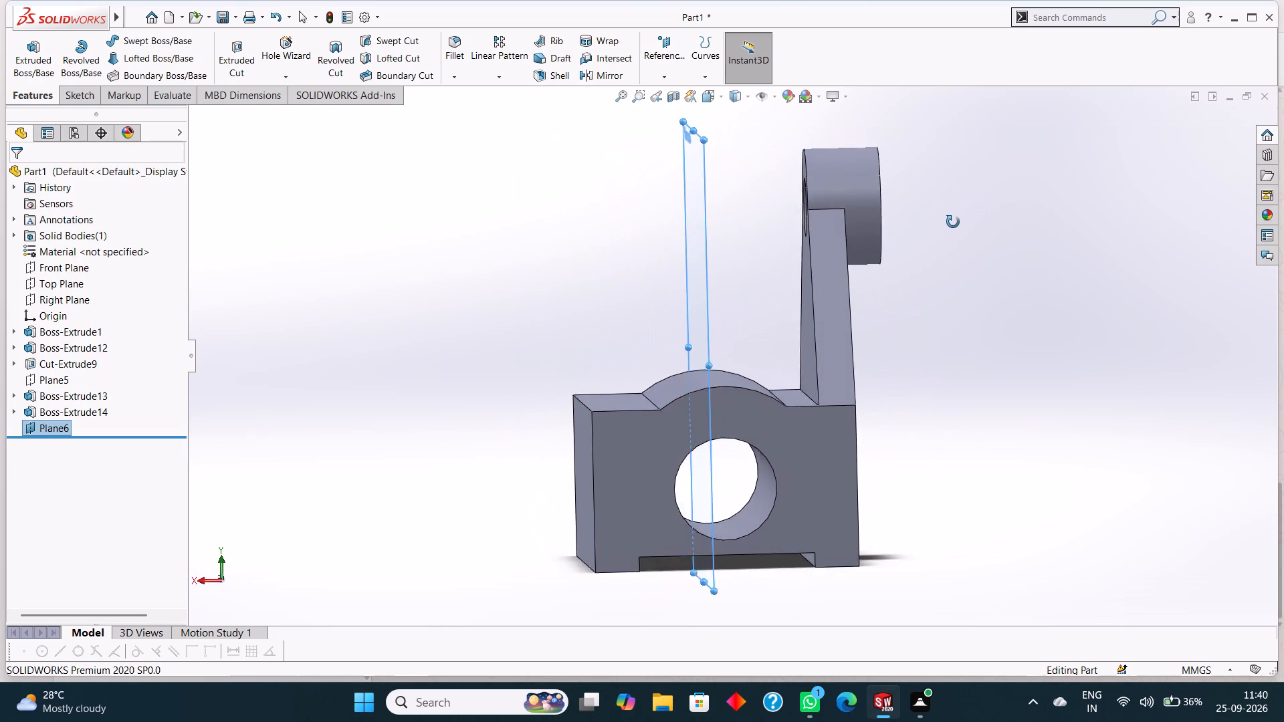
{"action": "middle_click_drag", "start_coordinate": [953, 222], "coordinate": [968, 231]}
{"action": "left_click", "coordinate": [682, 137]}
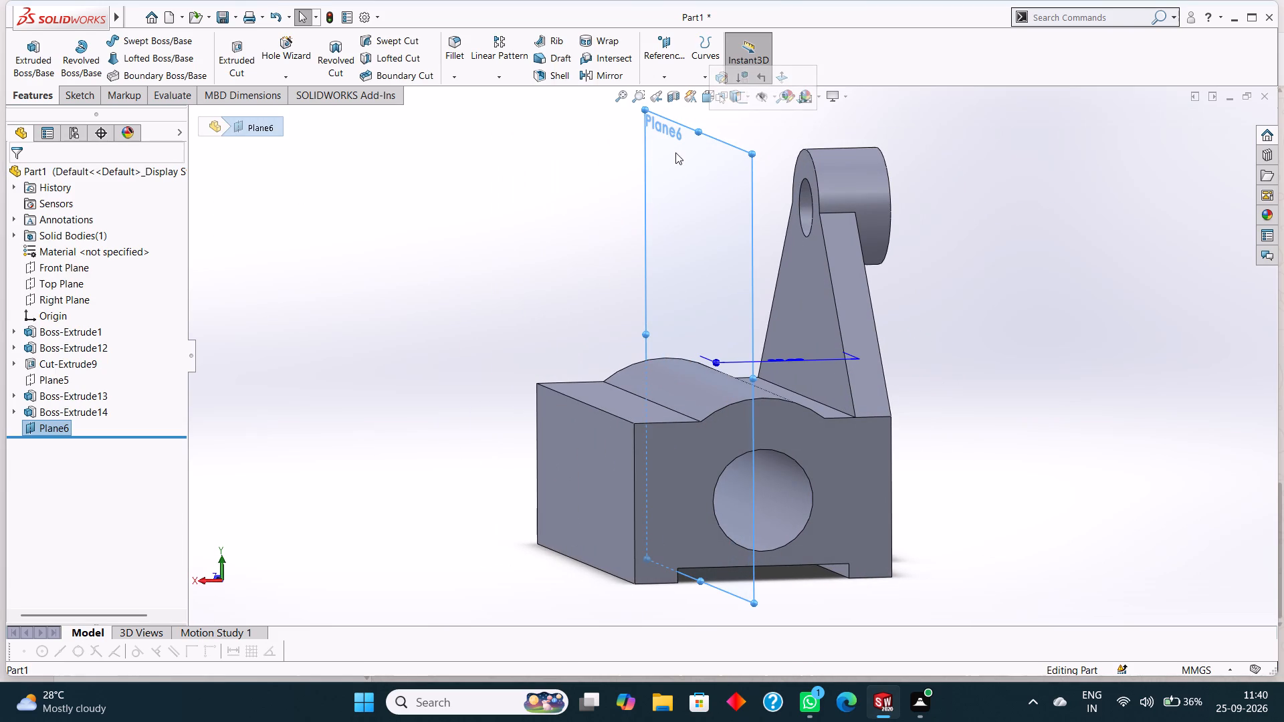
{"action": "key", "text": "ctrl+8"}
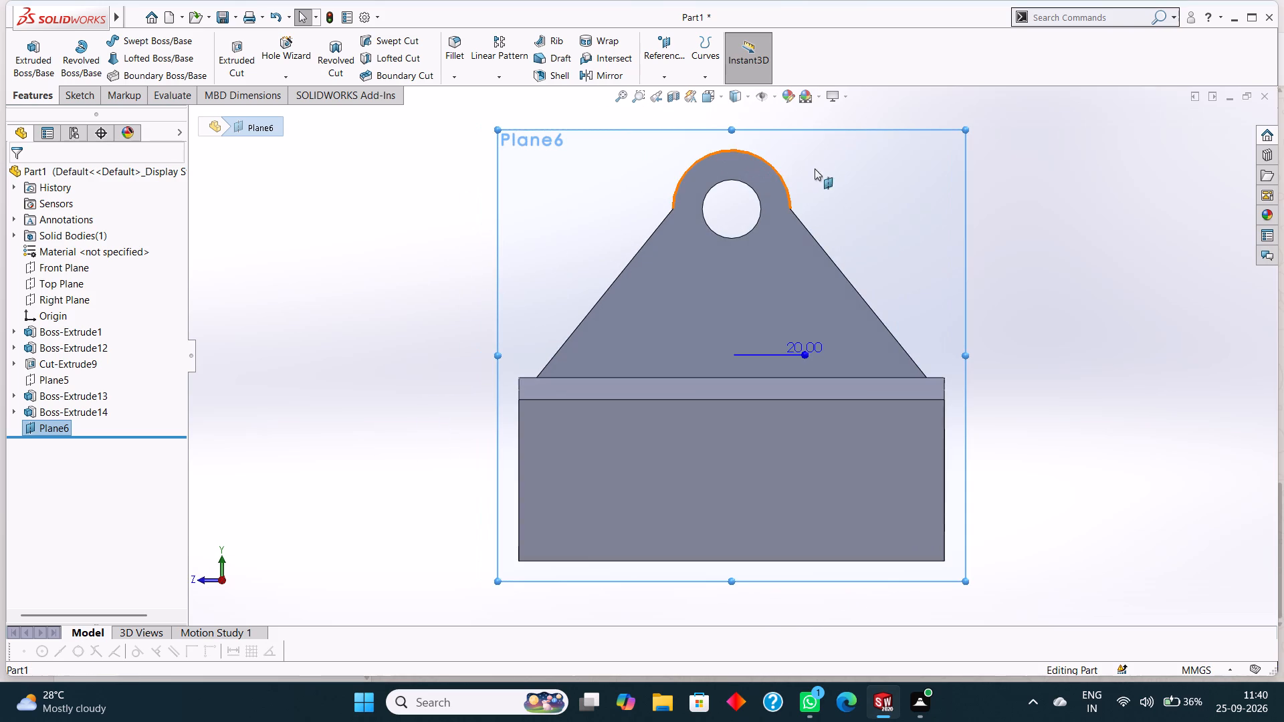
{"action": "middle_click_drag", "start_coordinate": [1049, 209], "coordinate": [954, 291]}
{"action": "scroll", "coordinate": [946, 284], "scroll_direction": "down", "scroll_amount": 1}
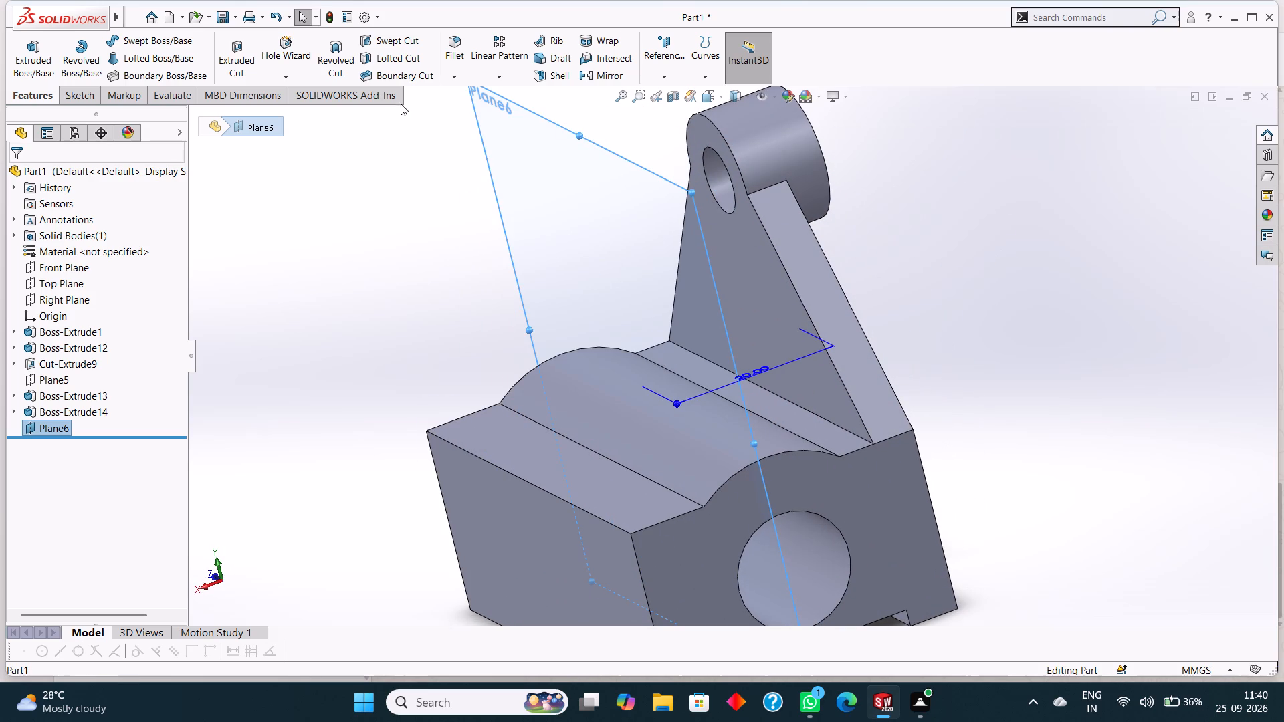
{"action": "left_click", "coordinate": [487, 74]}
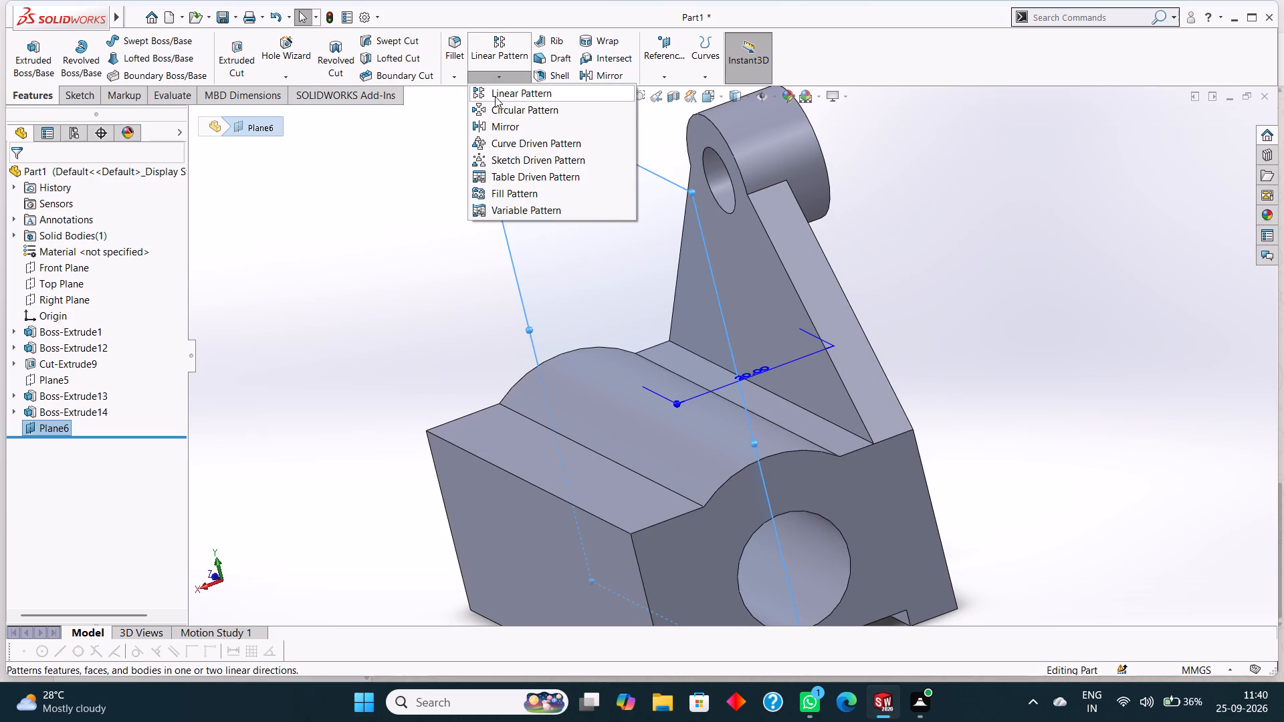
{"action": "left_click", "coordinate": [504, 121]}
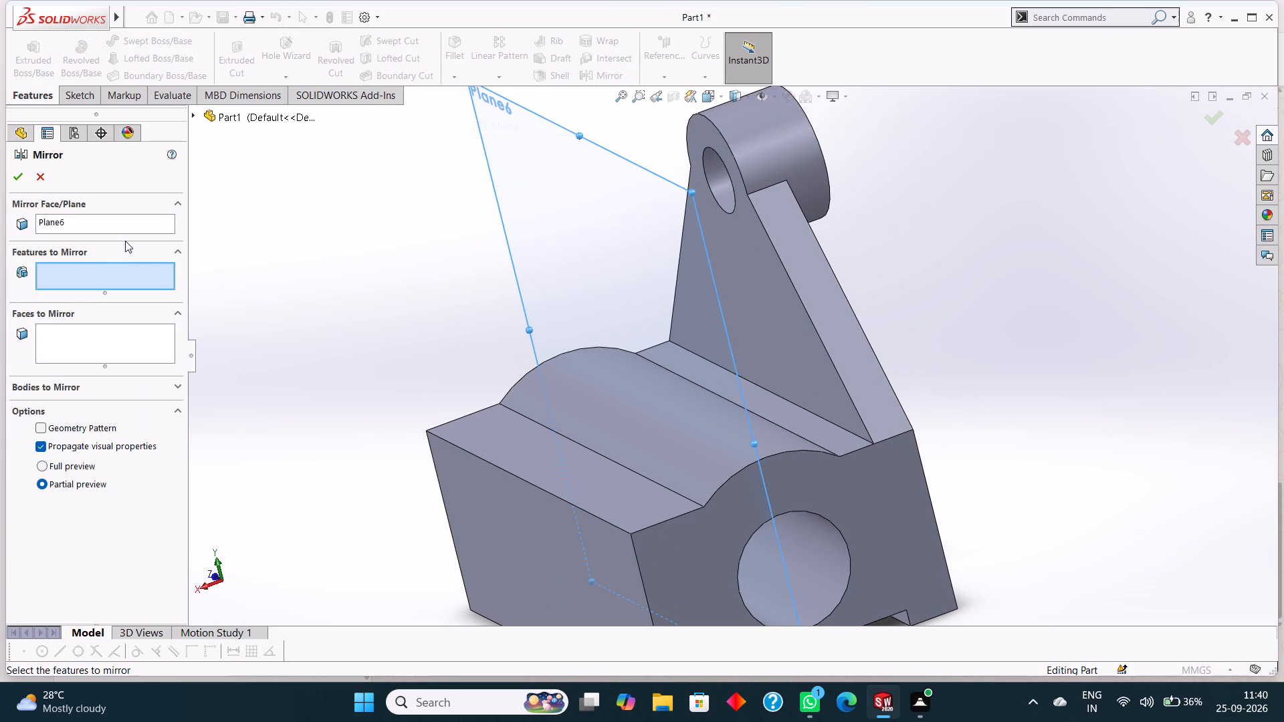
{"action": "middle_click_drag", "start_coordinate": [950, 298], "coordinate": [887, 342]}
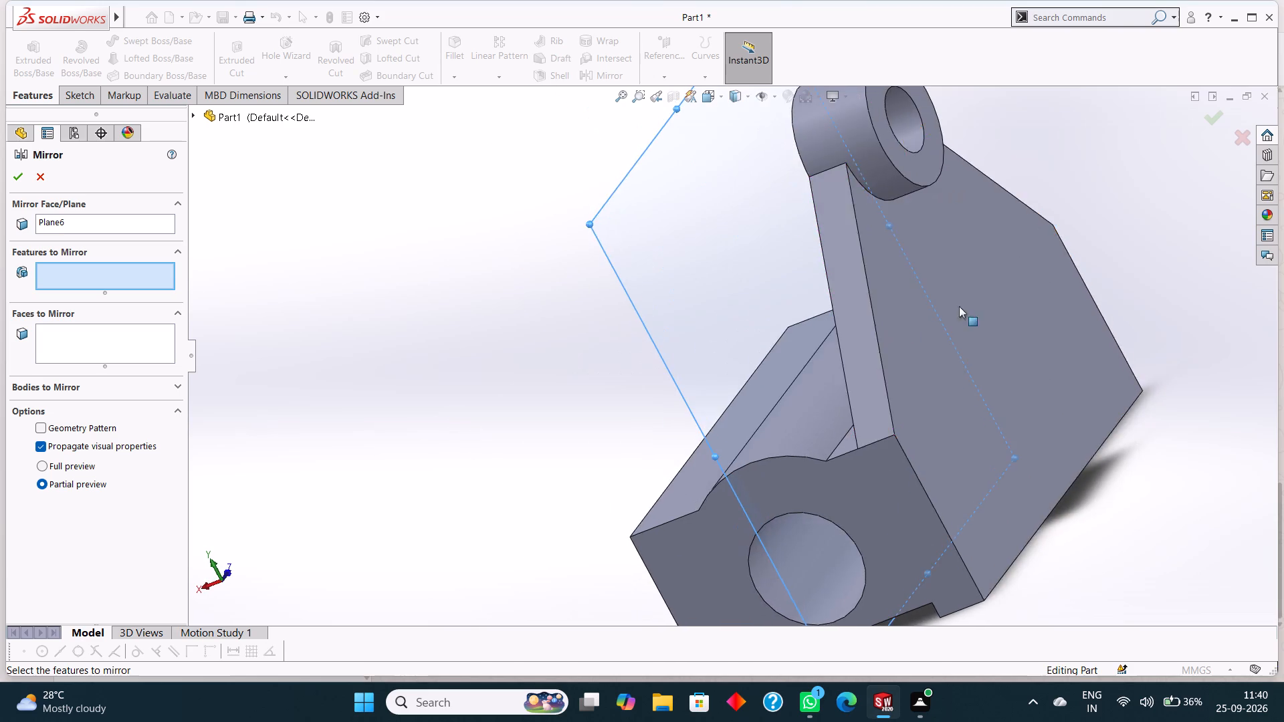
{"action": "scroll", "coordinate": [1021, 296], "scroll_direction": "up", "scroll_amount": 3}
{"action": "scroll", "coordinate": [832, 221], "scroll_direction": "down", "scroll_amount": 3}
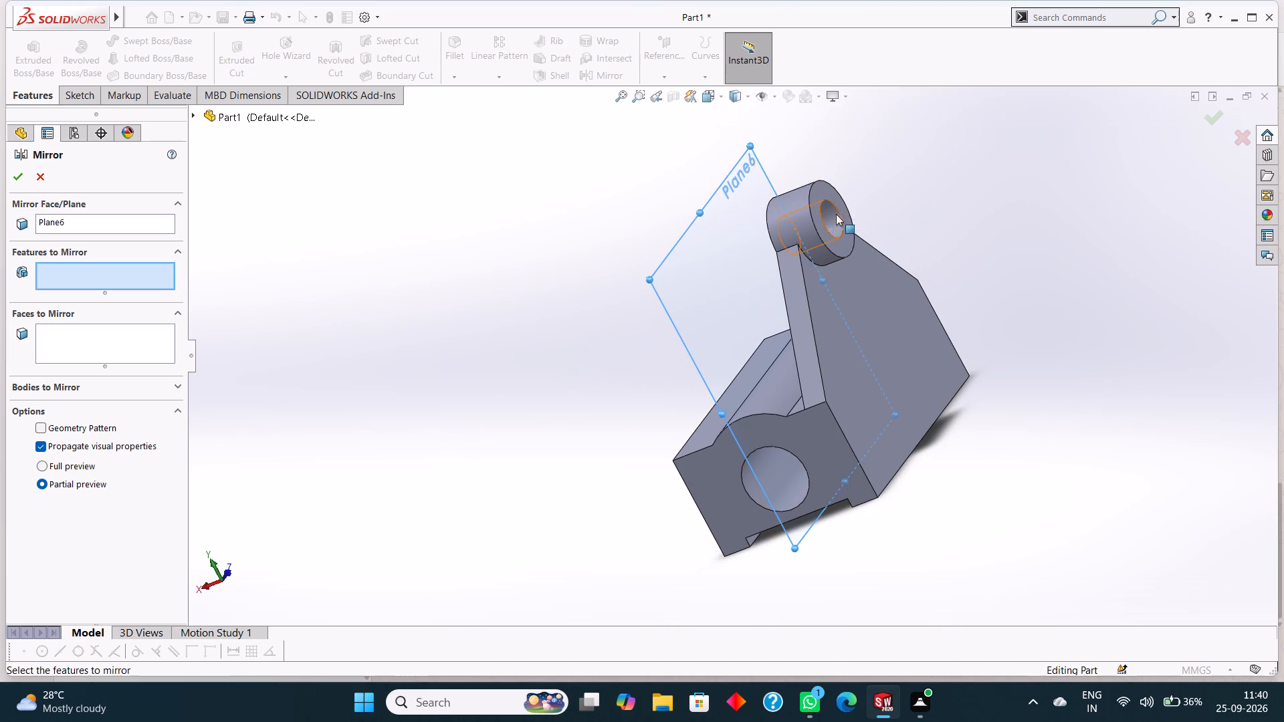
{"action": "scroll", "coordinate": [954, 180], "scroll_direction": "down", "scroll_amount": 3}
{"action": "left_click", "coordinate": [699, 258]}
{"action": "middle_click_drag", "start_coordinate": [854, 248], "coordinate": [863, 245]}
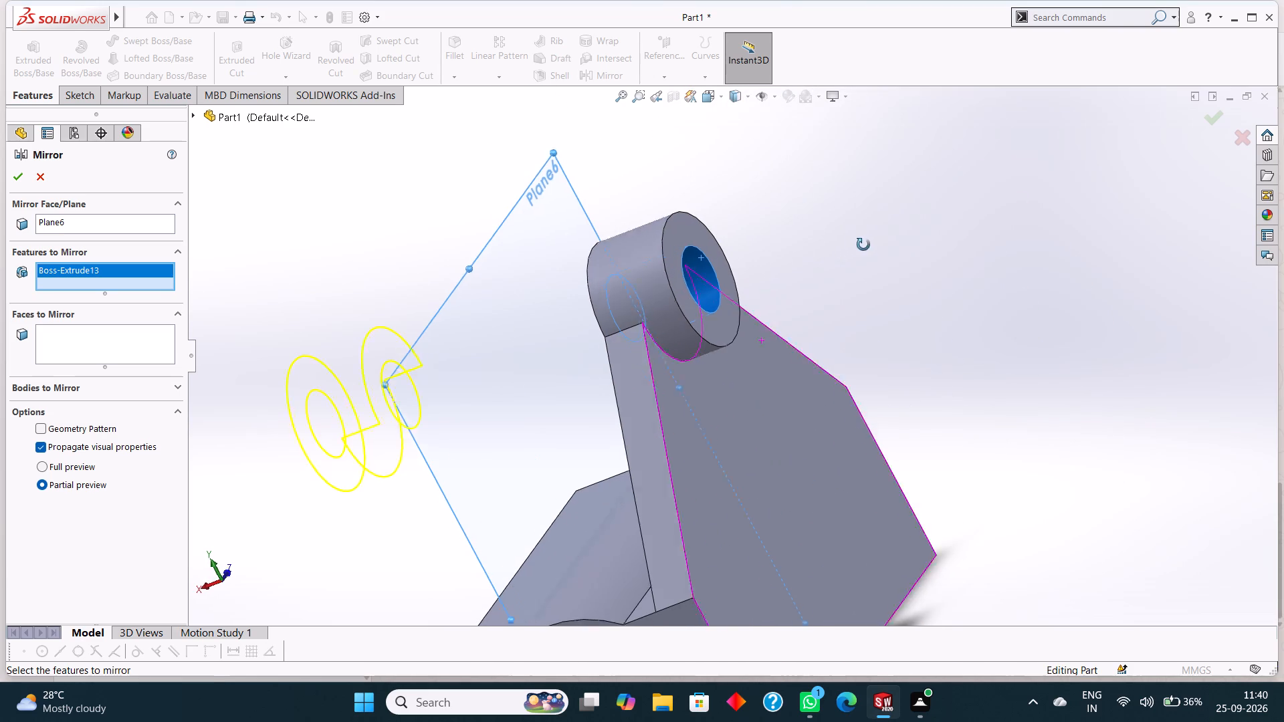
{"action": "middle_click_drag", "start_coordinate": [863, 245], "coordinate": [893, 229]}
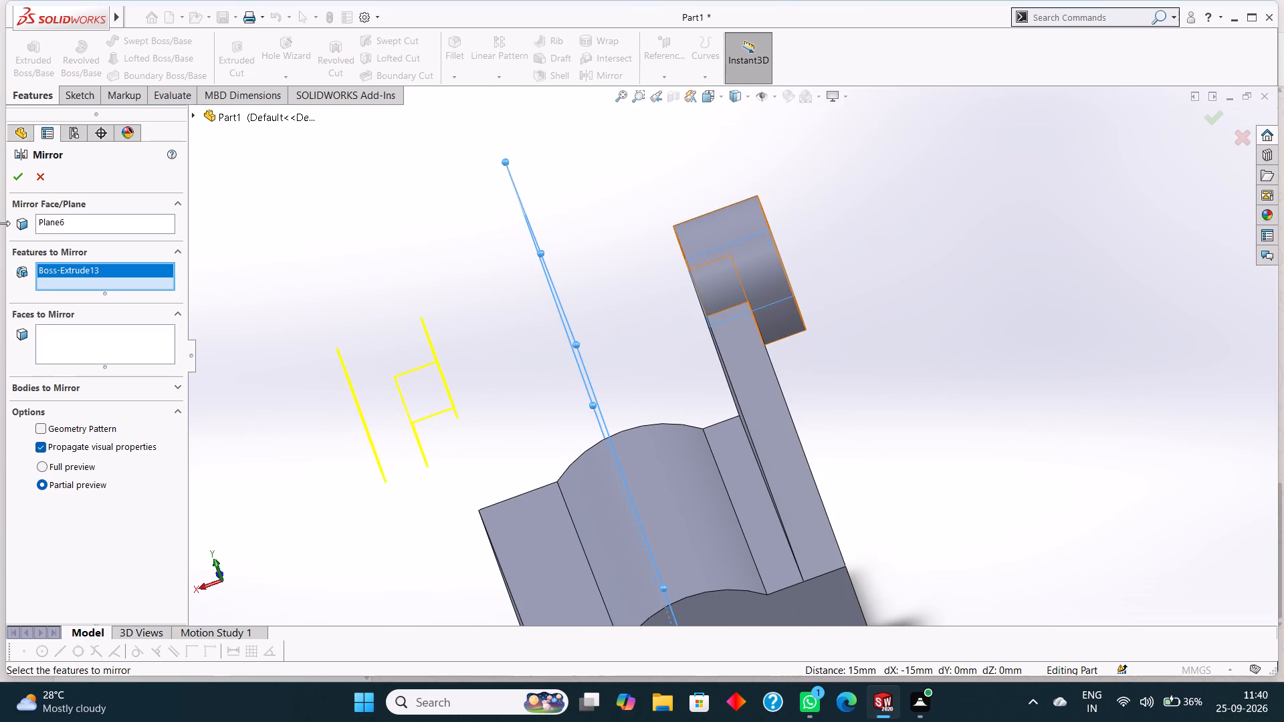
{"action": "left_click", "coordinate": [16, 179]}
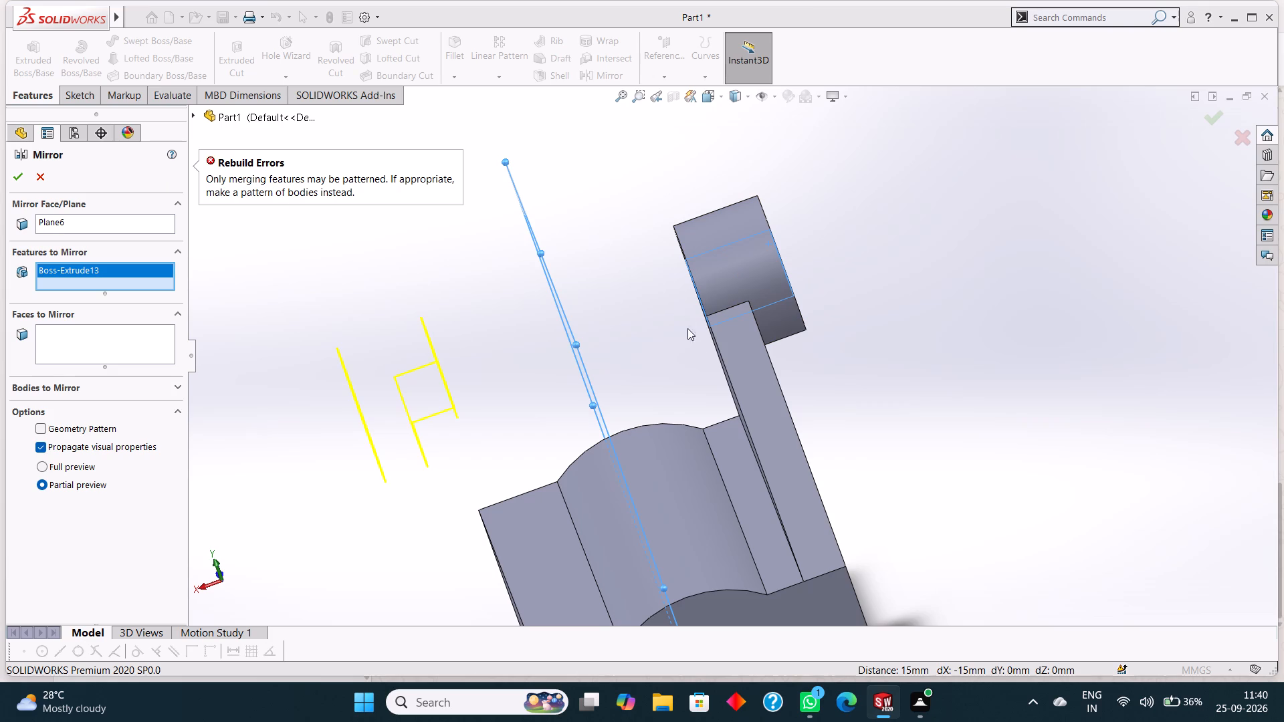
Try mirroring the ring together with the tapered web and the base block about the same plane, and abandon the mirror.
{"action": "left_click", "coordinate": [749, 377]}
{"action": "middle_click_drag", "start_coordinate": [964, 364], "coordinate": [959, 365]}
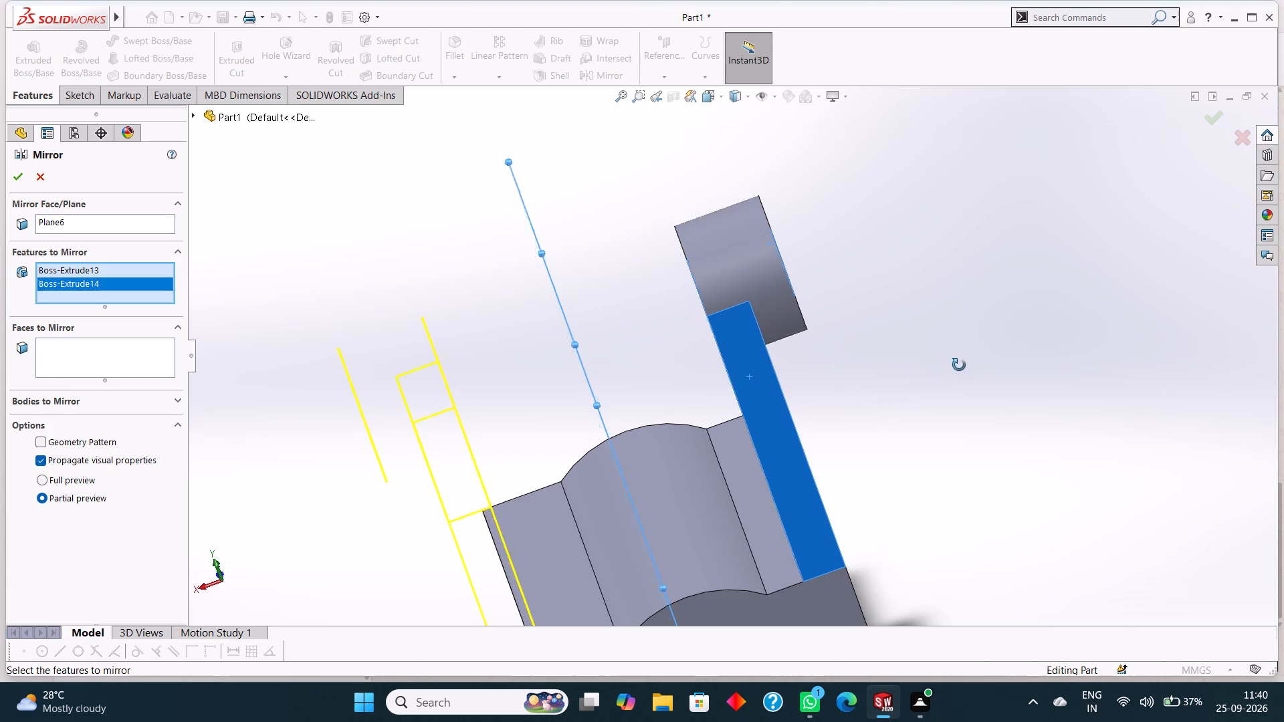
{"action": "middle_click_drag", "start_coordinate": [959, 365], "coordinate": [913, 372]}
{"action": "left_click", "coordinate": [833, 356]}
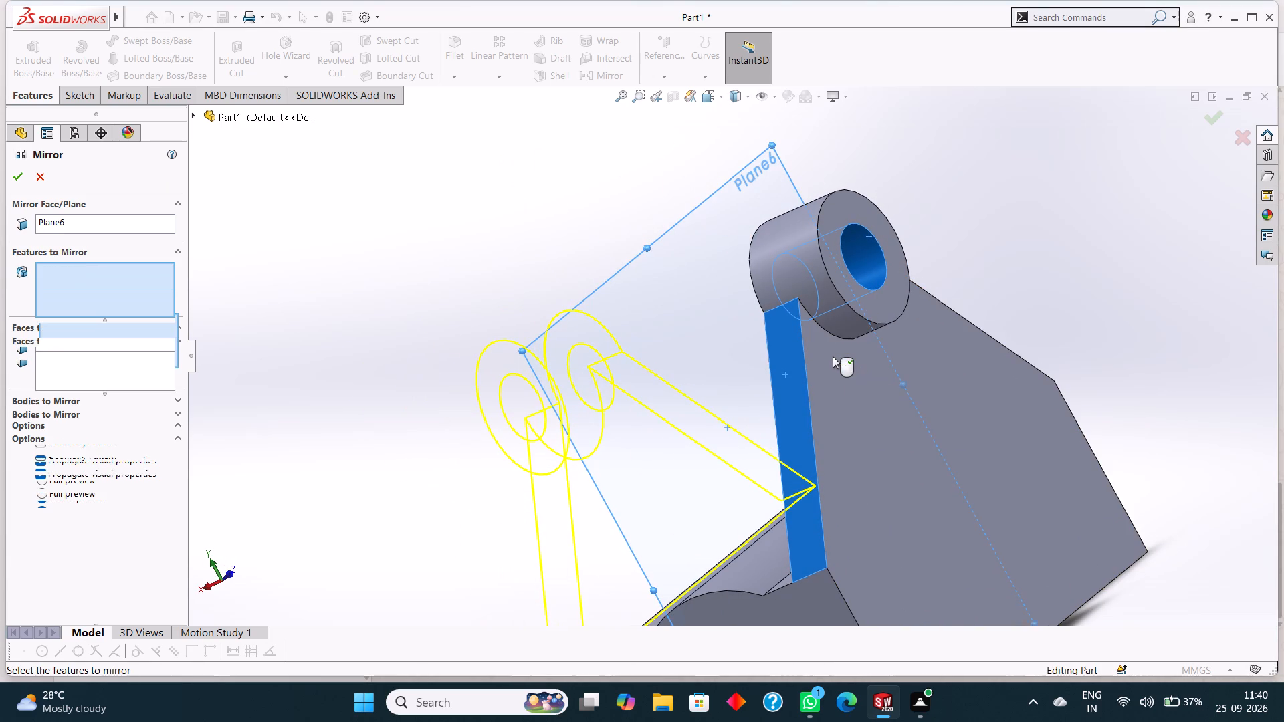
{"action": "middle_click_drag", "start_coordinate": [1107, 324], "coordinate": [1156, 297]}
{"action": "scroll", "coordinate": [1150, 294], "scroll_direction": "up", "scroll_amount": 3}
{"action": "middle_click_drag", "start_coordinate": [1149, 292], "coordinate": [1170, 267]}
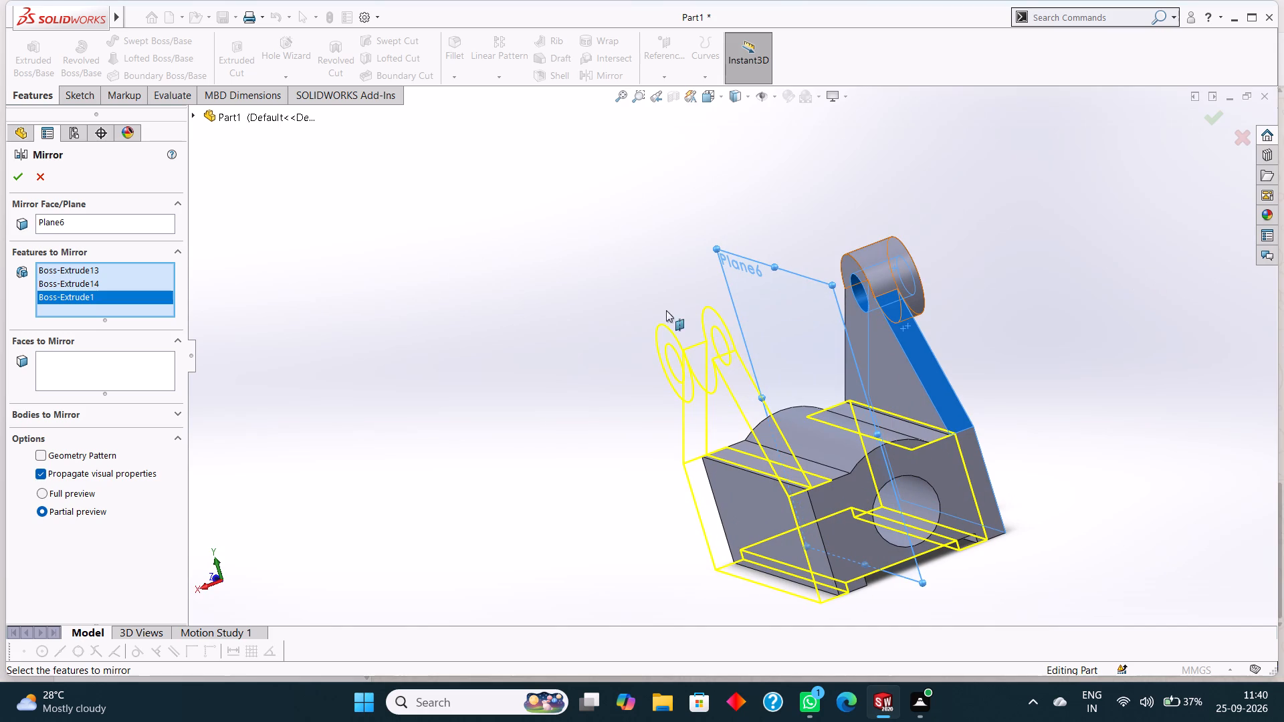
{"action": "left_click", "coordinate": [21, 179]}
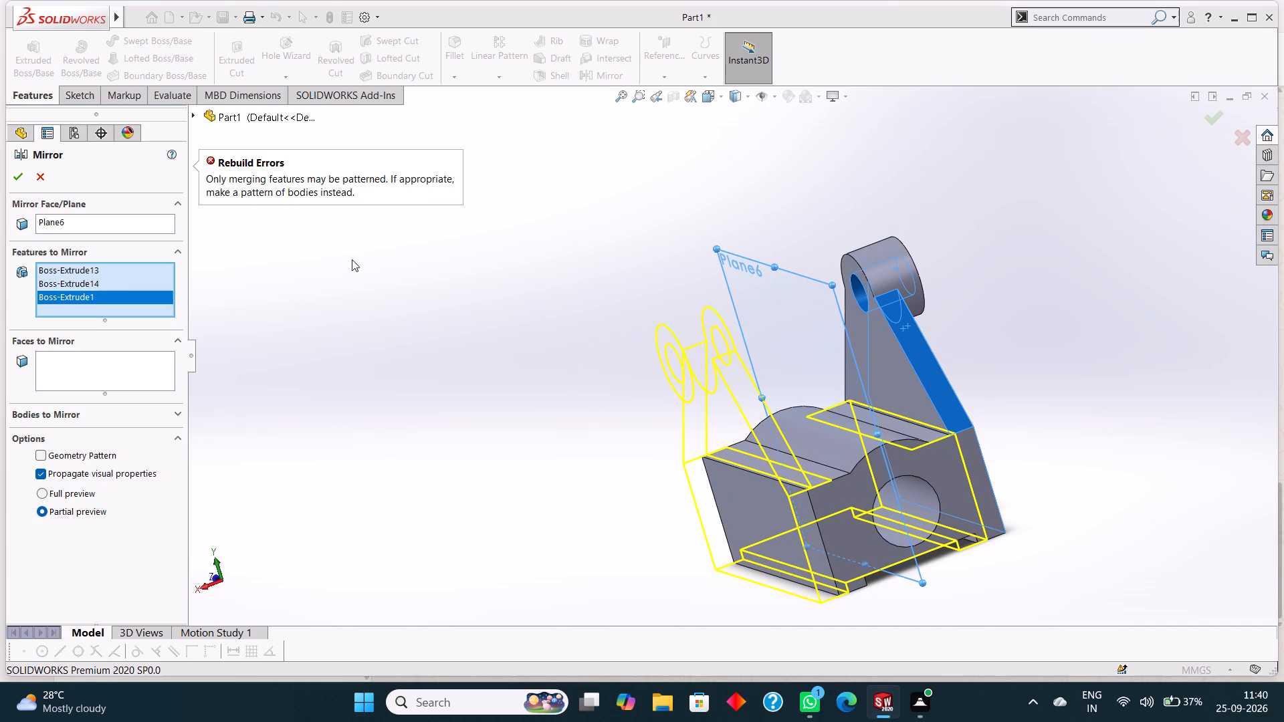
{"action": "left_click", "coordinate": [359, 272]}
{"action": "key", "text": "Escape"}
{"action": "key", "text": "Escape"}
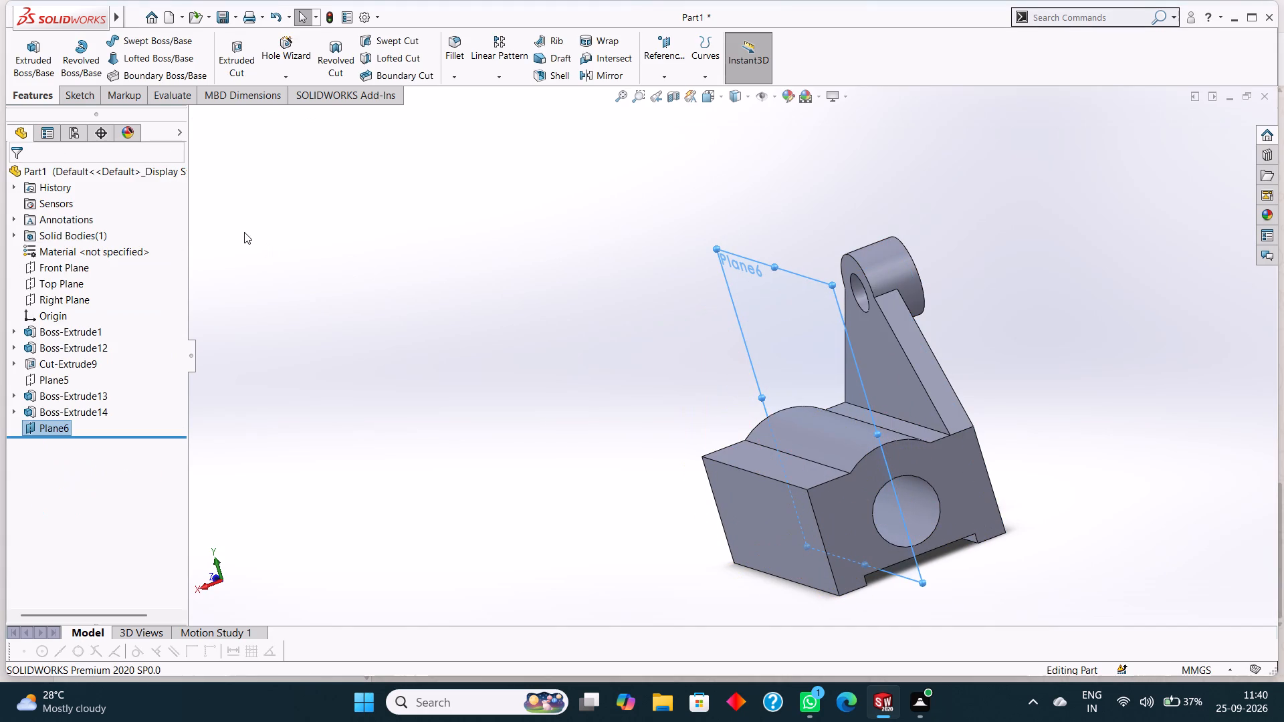
Undo the creation of the plane offset 20 mm from the Right Plane.
{"action": "key", "text": "ctrl+z"}
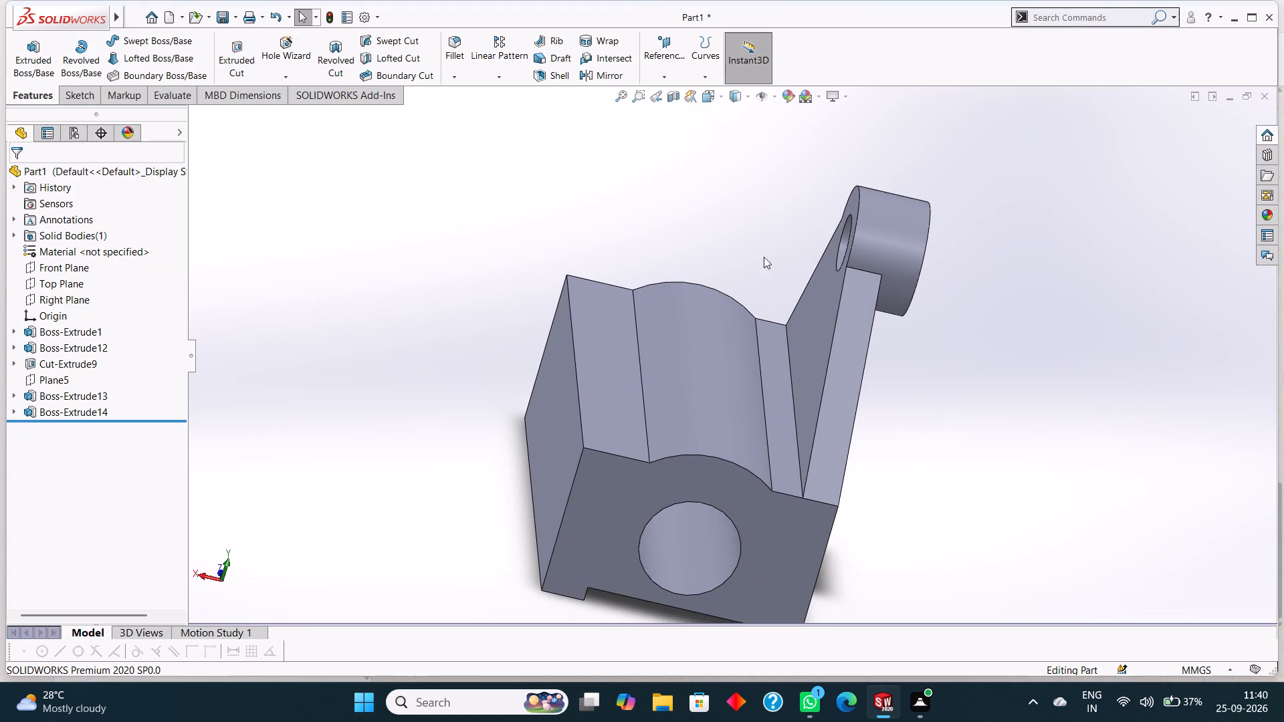
On the tapered web's inner face, sketch a circle of radius 8 mm concentric with the ring's hole.
{"action": "middle_click_drag", "start_coordinate": [1043, 386], "coordinate": [1033, 348]}
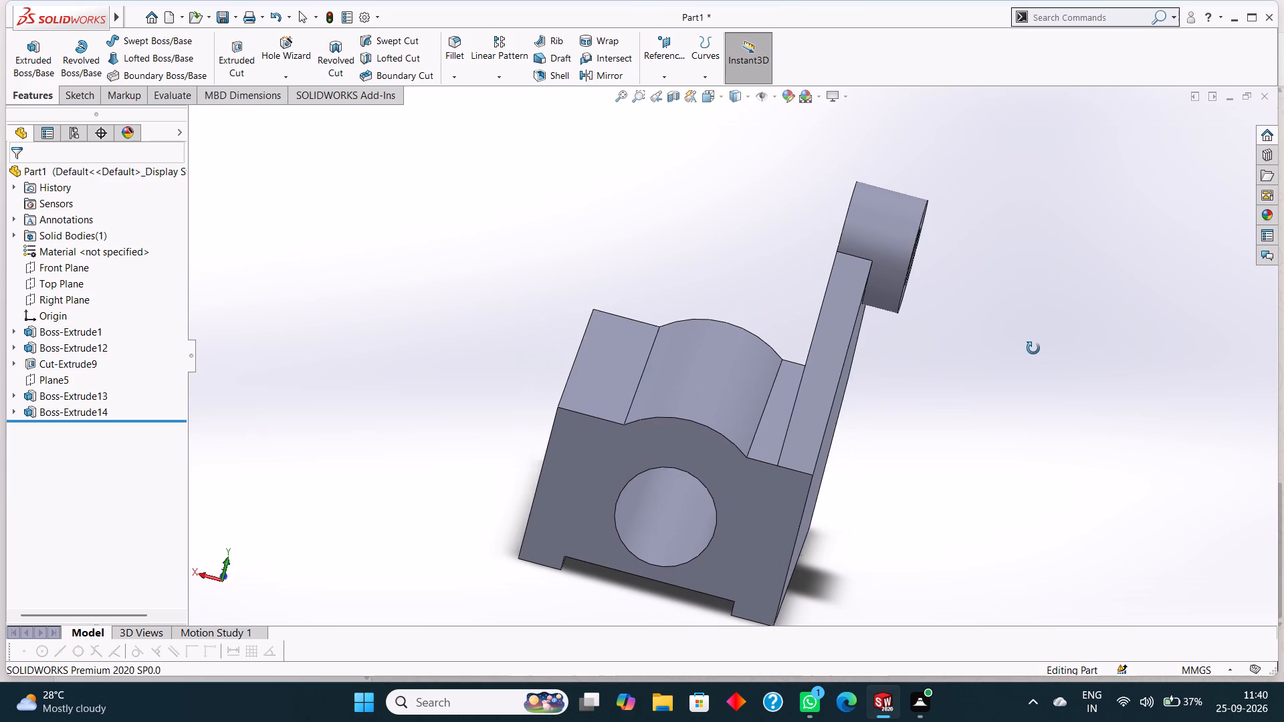
{"action": "middle_click_drag", "start_coordinate": [1033, 348], "coordinate": [1041, 346]}
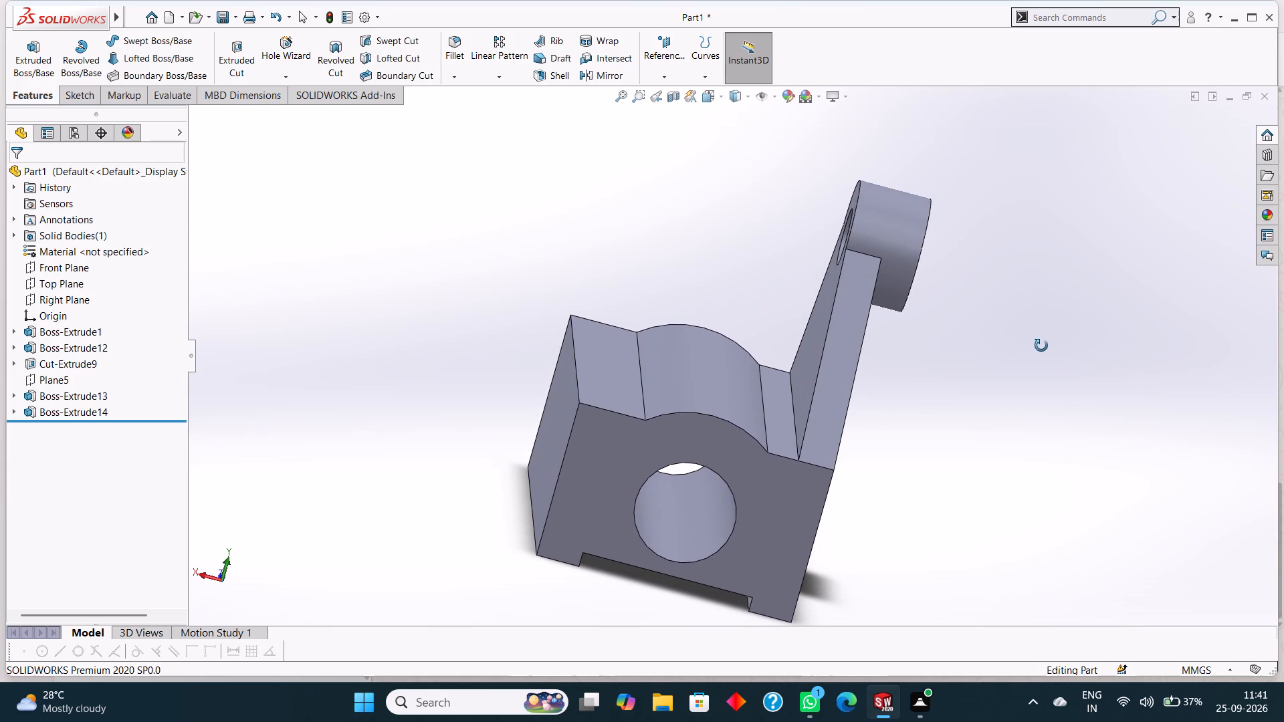
{"action": "middle_click_drag", "start_coordinate": [1041, 346], "coordinate": [1033, 329]}
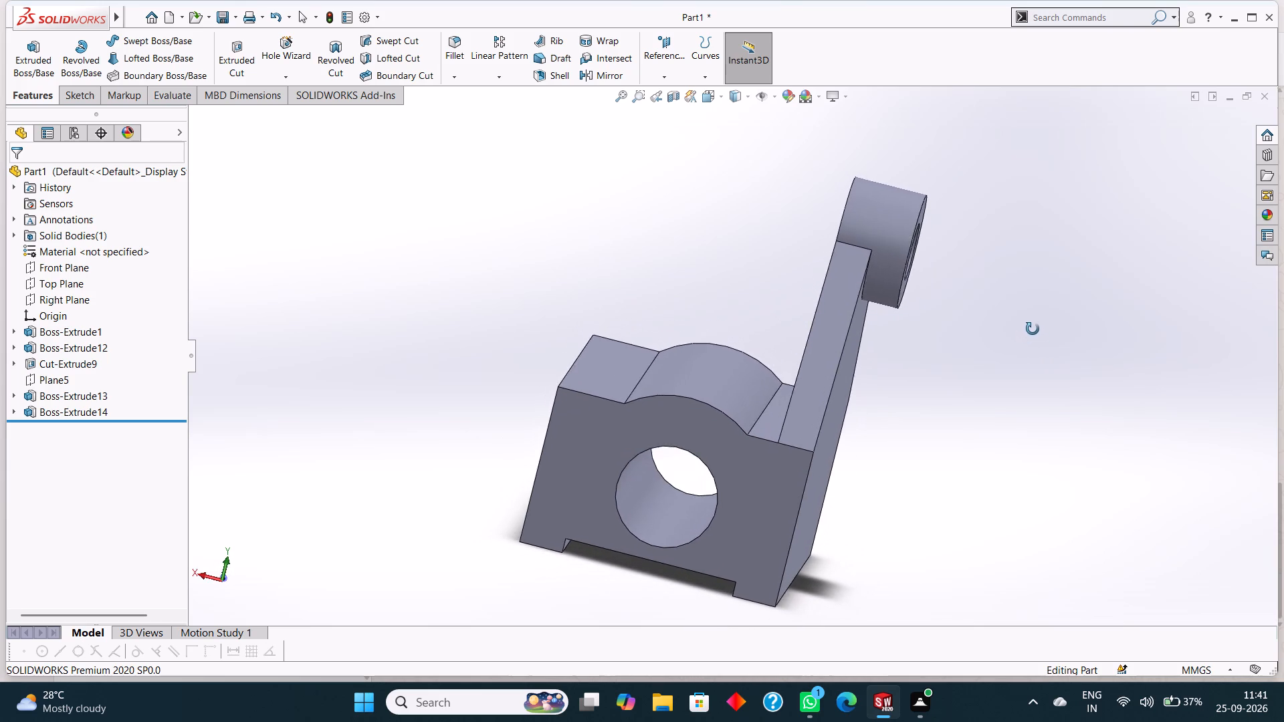
{"action": "middle_click_drag", "start_coordinate": [1033, 329], "coordinate": [1037, 328]}
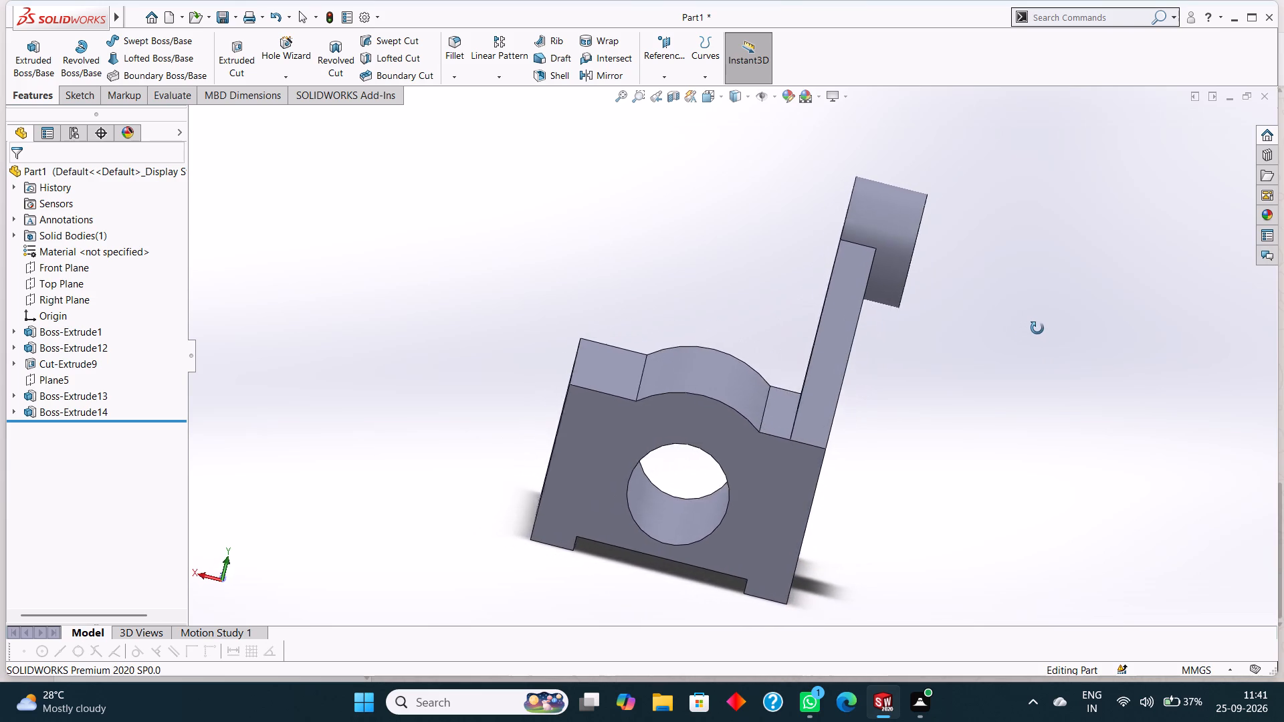
{"action": "middle_click_drag", "start_coordinate": [1037, 328], "coordinate": [1034, 346]}
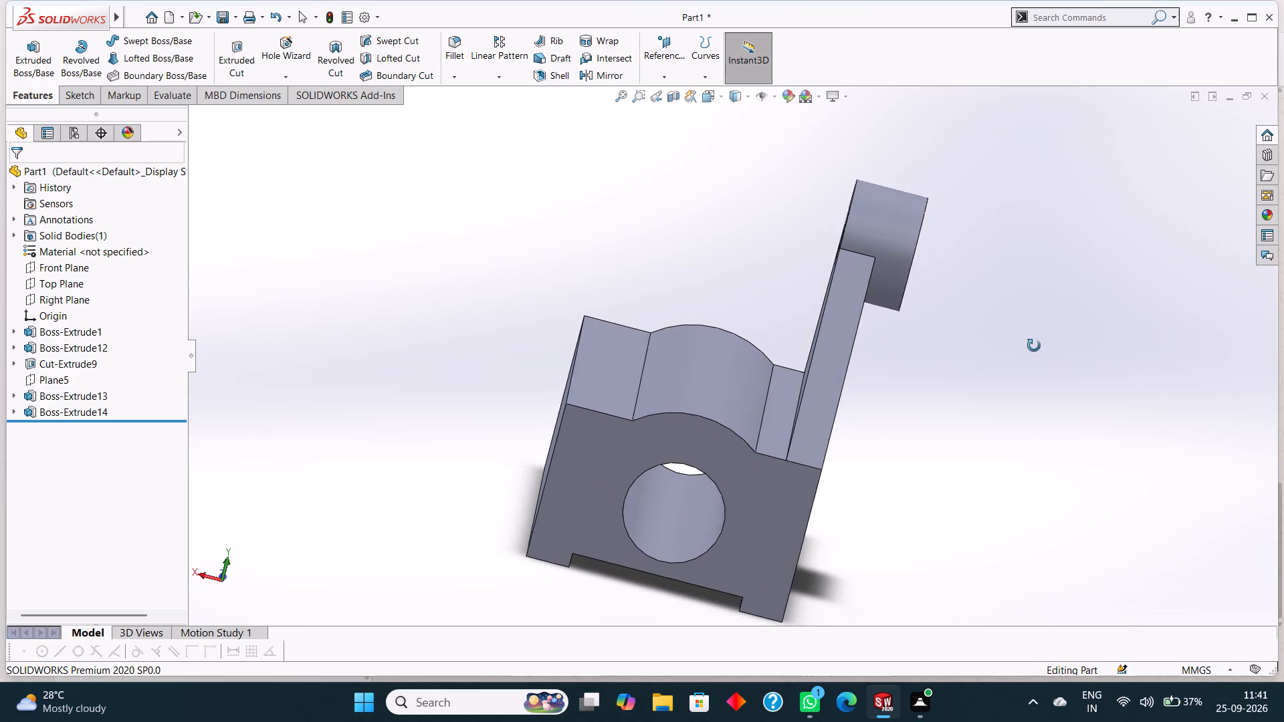
{"action": "middle_click_drag", "start_coordinate": [1034, 346], "coordinate": [1134, 359]}
{"action": "left_click", "coordinate": [807, 289]}
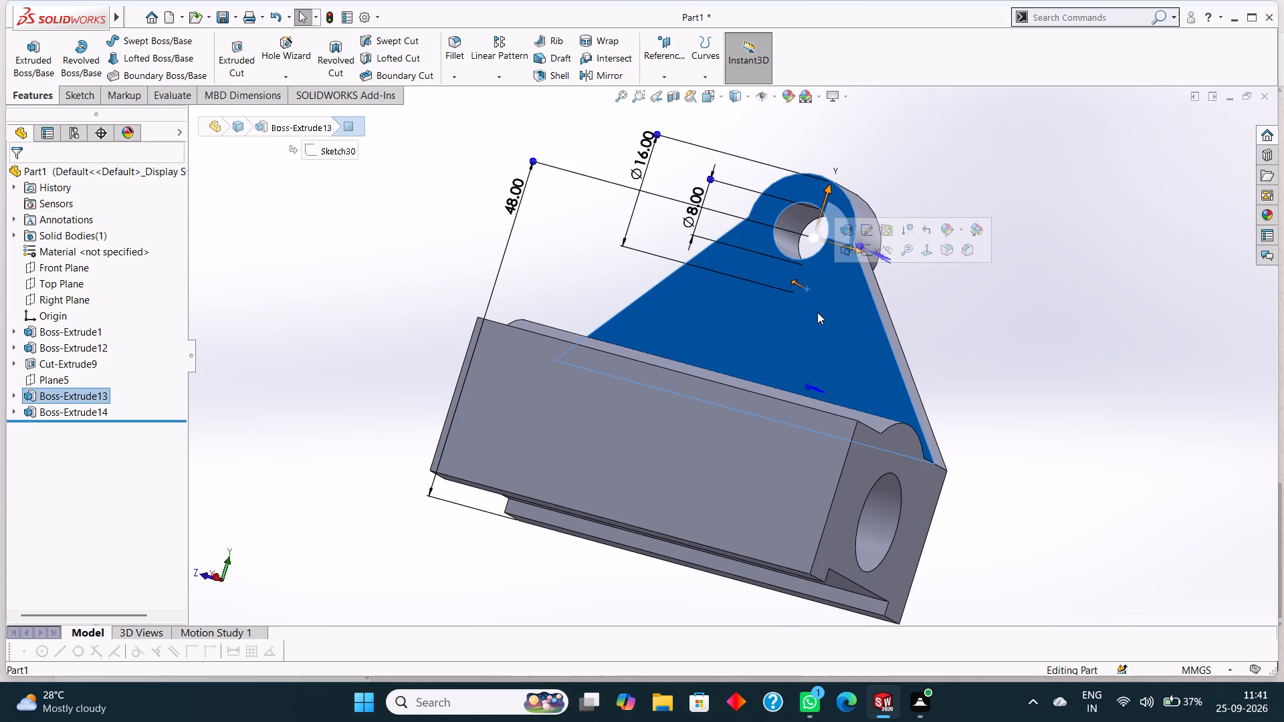
{"action": "key", "text": "ctrl+8"}
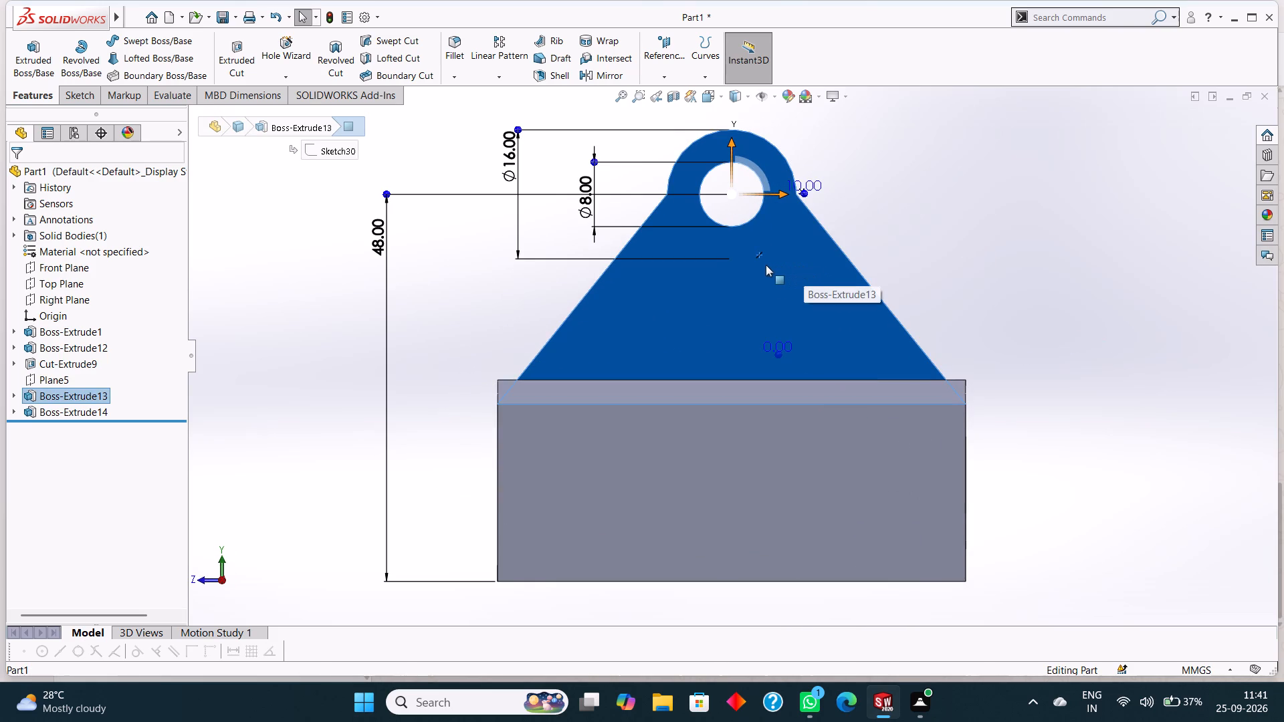
{"action": "right_click", "coordinate": [770, 237]}
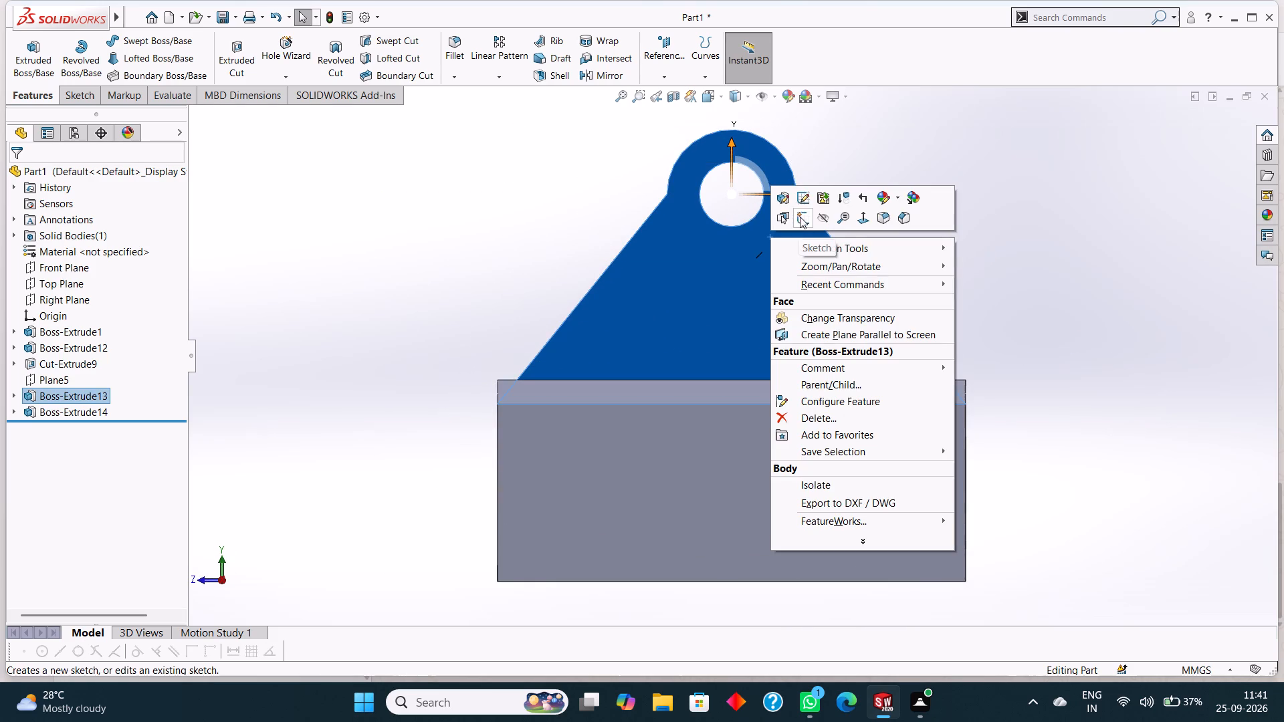
{"action": "left_click", "coordinate": [800, 217]}
{"action": "key", "text": "Escape"}
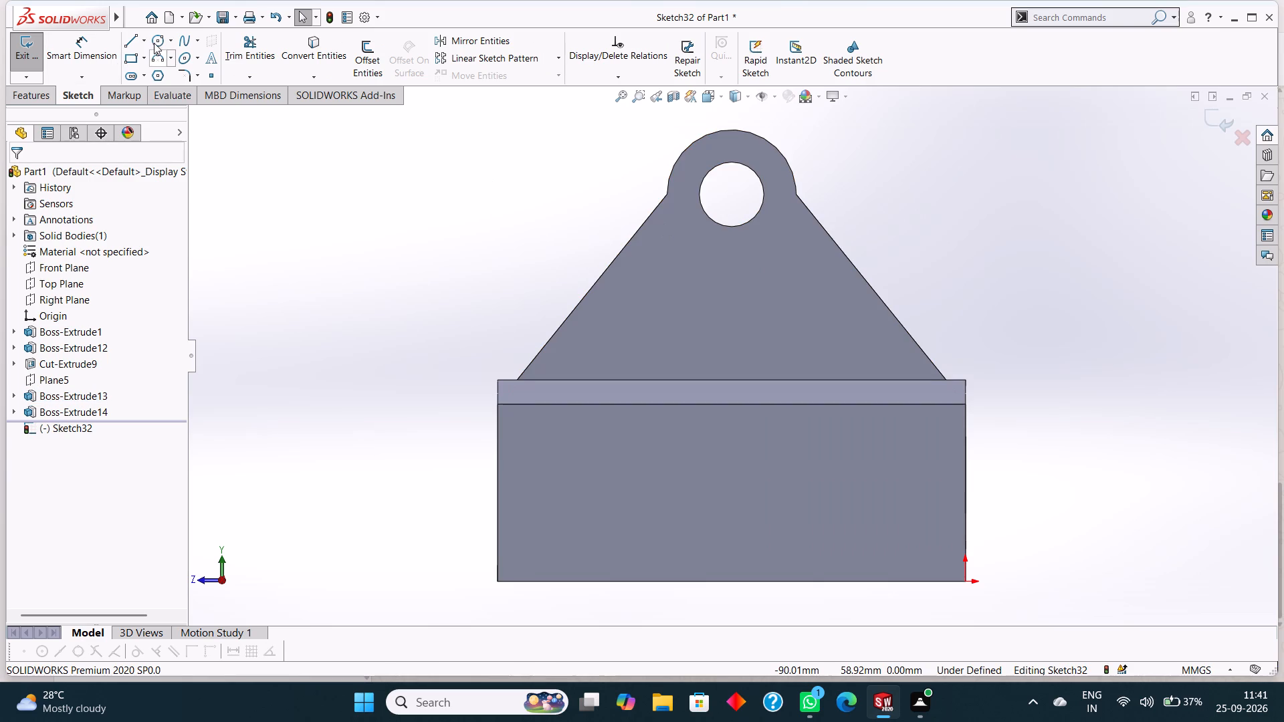
{"action": "left_click", "coordinate": [154, 41]}
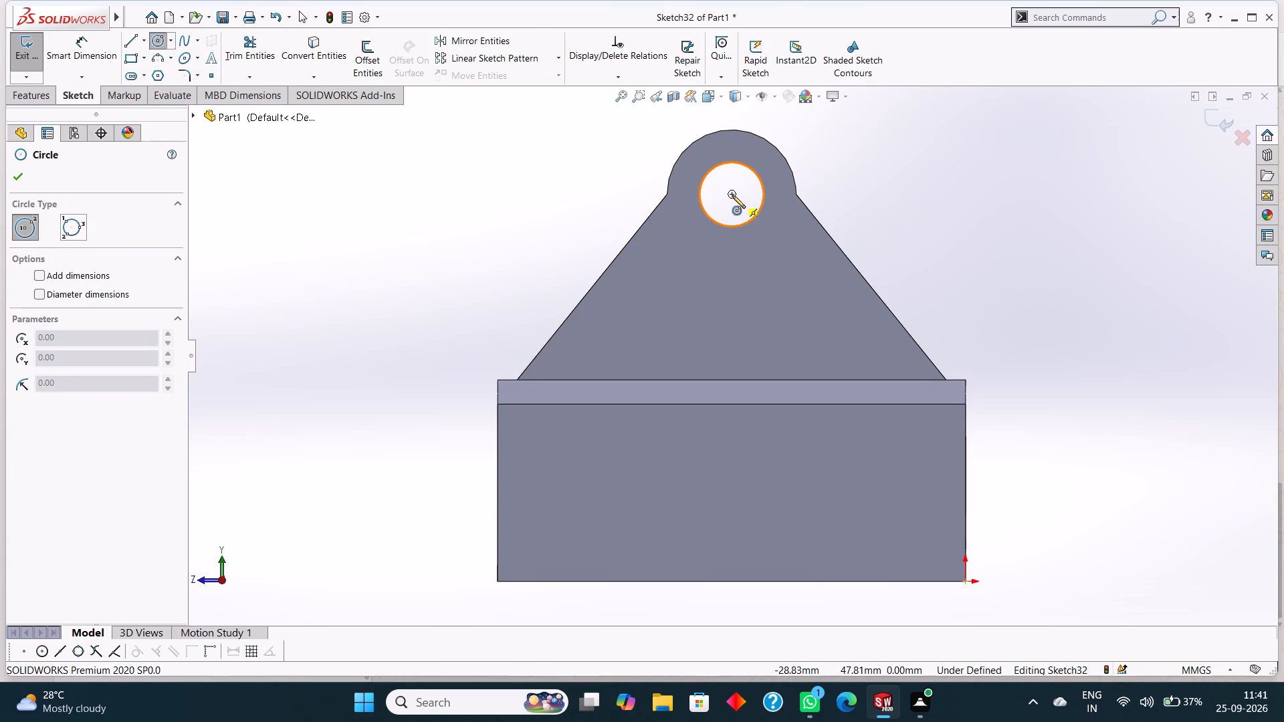
{"action": "left_click", "coordinate": [732, 192]}
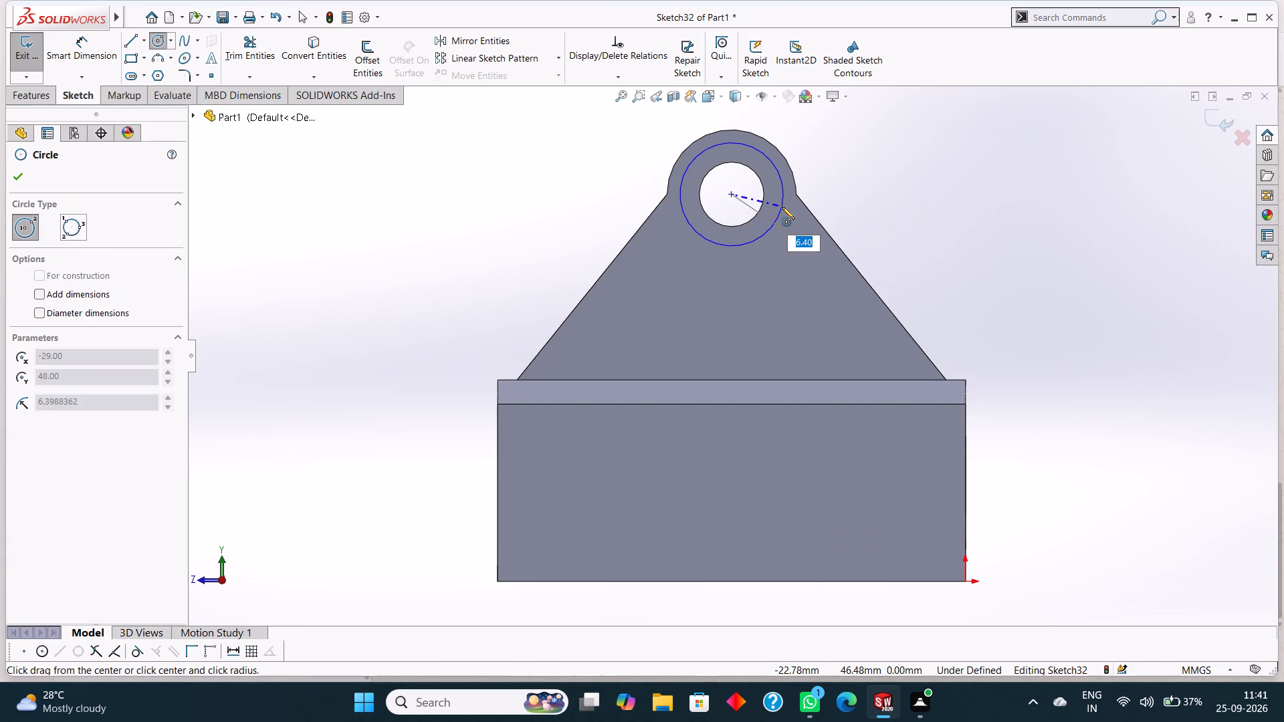
{"action": "key", "text": "8"}
{"action": "key", "text": "Return"}
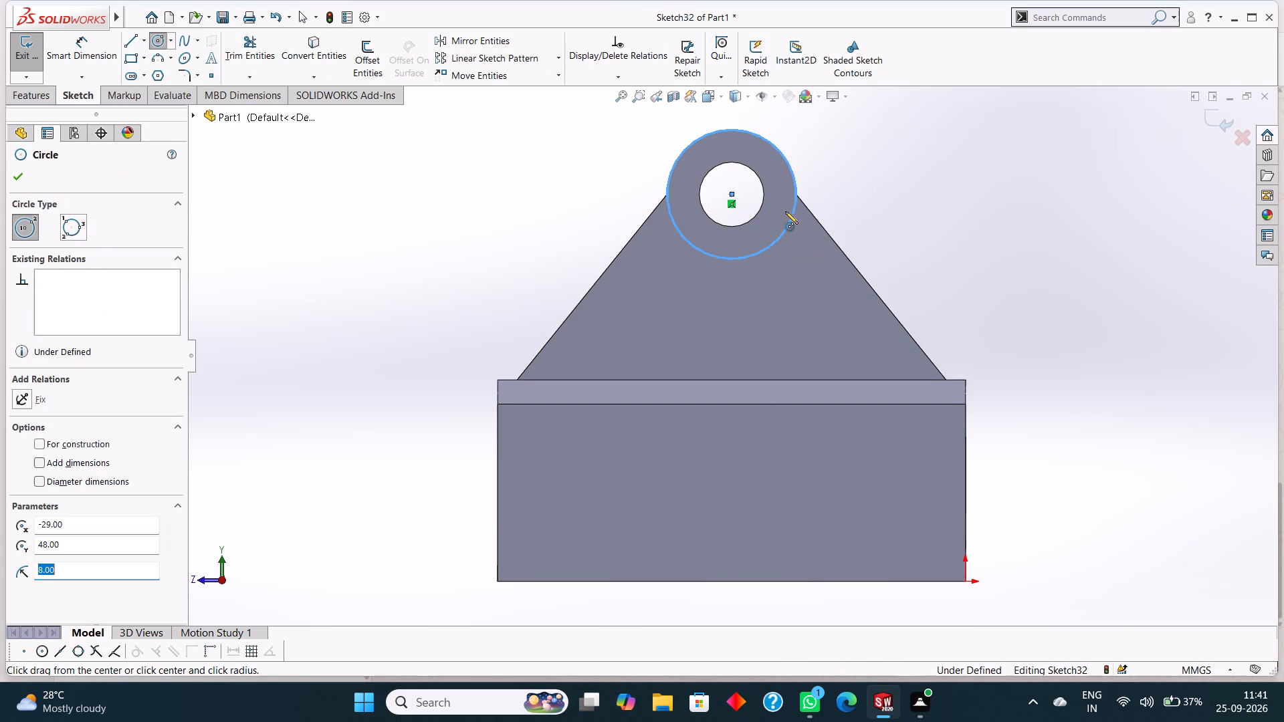
{"action": "left_click", "coordinate": [25, 181]}
Extrude the circle as a blind boss 5 mm deep from the web's inner face, merged with the body.
{"action": "left_click", "coordinate": [20, 101]}
{"action": "left_click", "coordinate": [37, 66]}
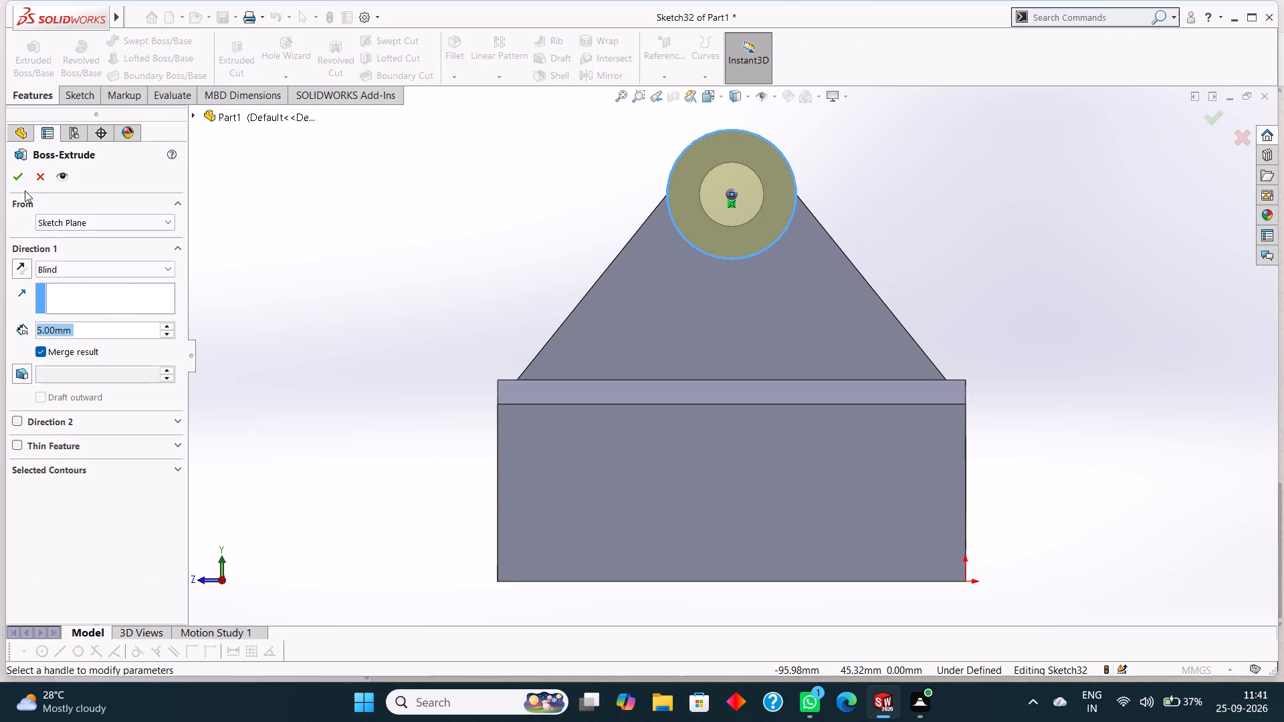
{"action": "left_click", "coordinate": [21, 182]}
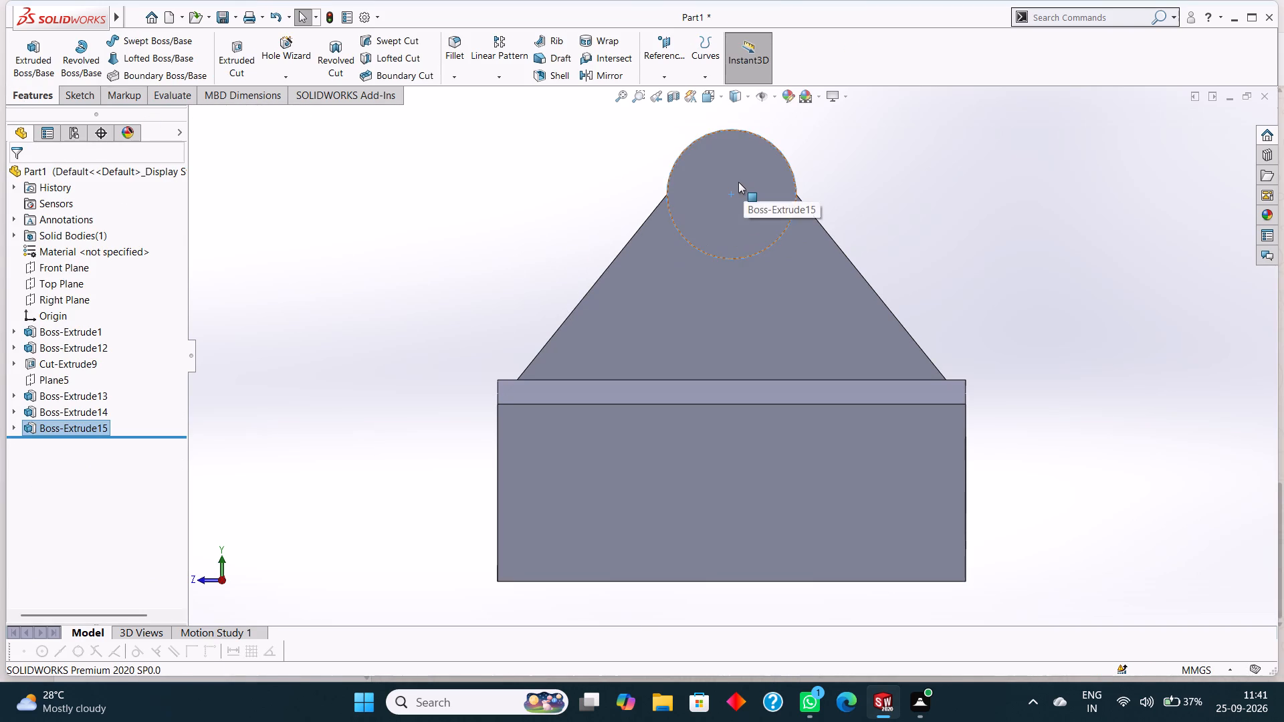
On the end face of the inner 5 mm boss, sketch a concentric circle of radius 4 mm.
{"action": "left_click", "coordinate": [738, 183]}
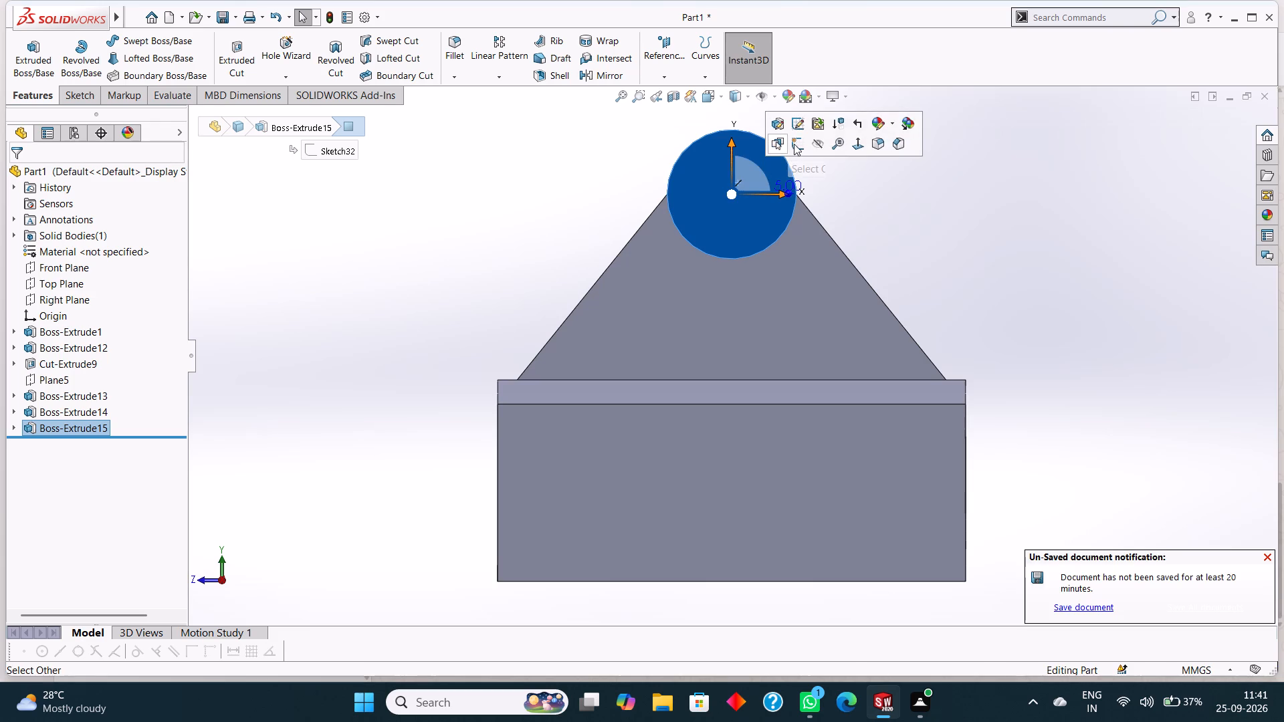
{"action": "left_click", "coordinate": [794, 144]}
{"action": "key", "text": "Escape"}
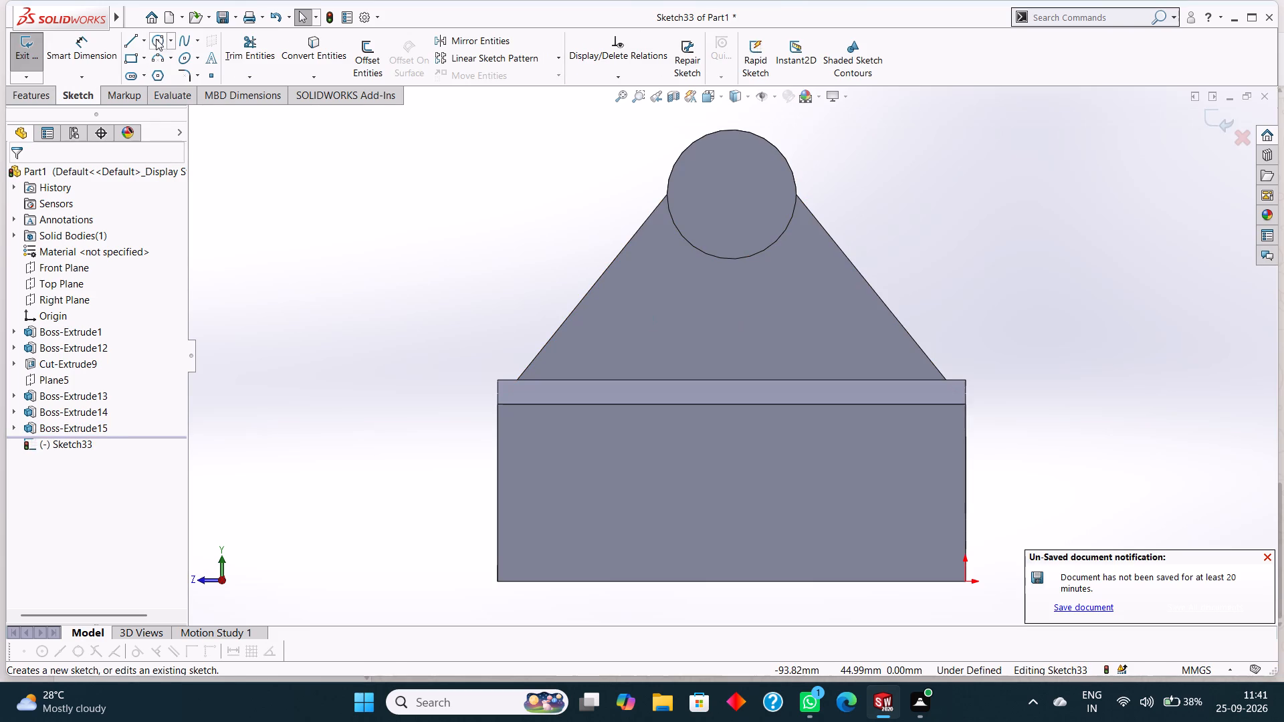
{"action": "left_click", "coordinate": [160, 39]}
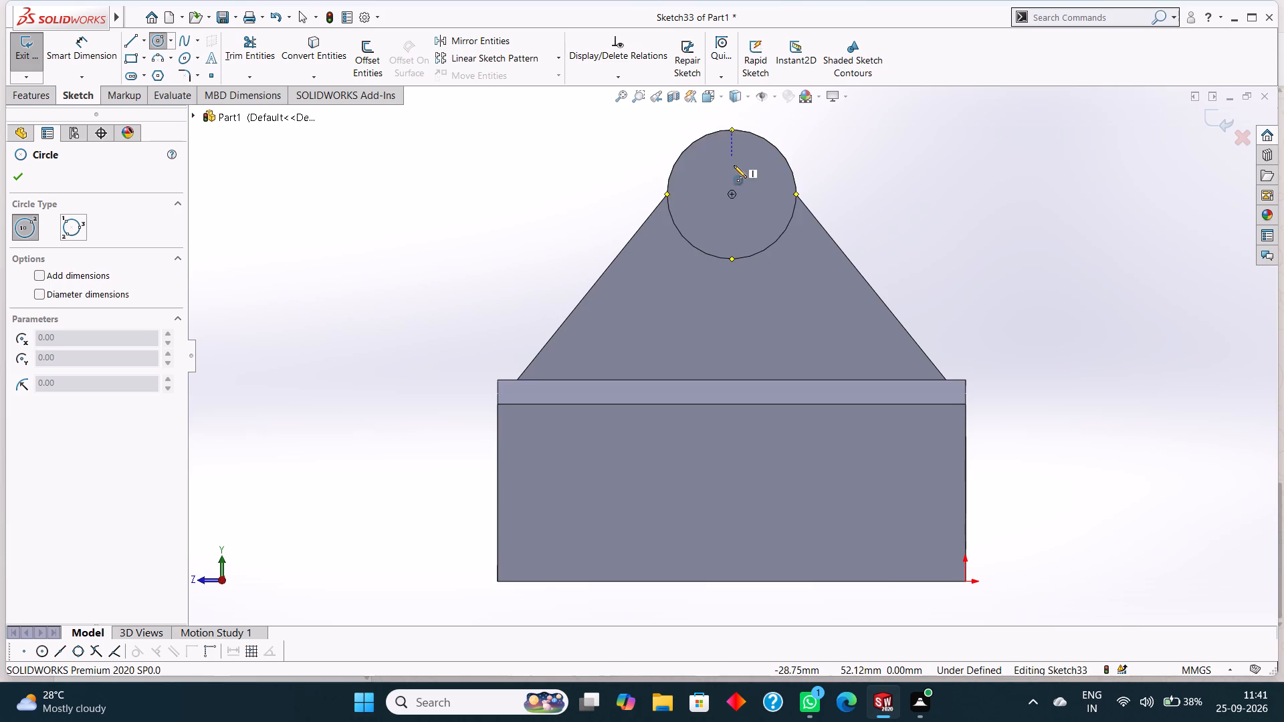
{"action": "left_click", "coordinate": [732, 195]}
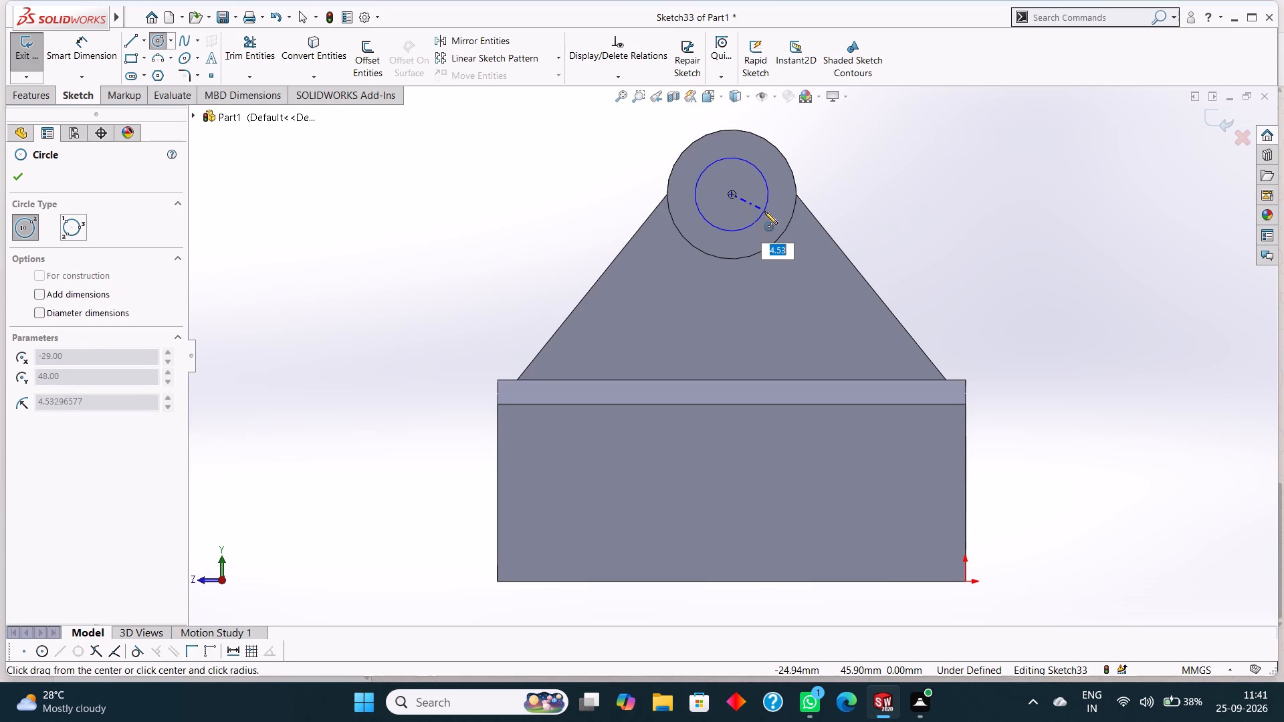
{"action": "key", "text": "4"}
{"action": "key", "text": "Return"}
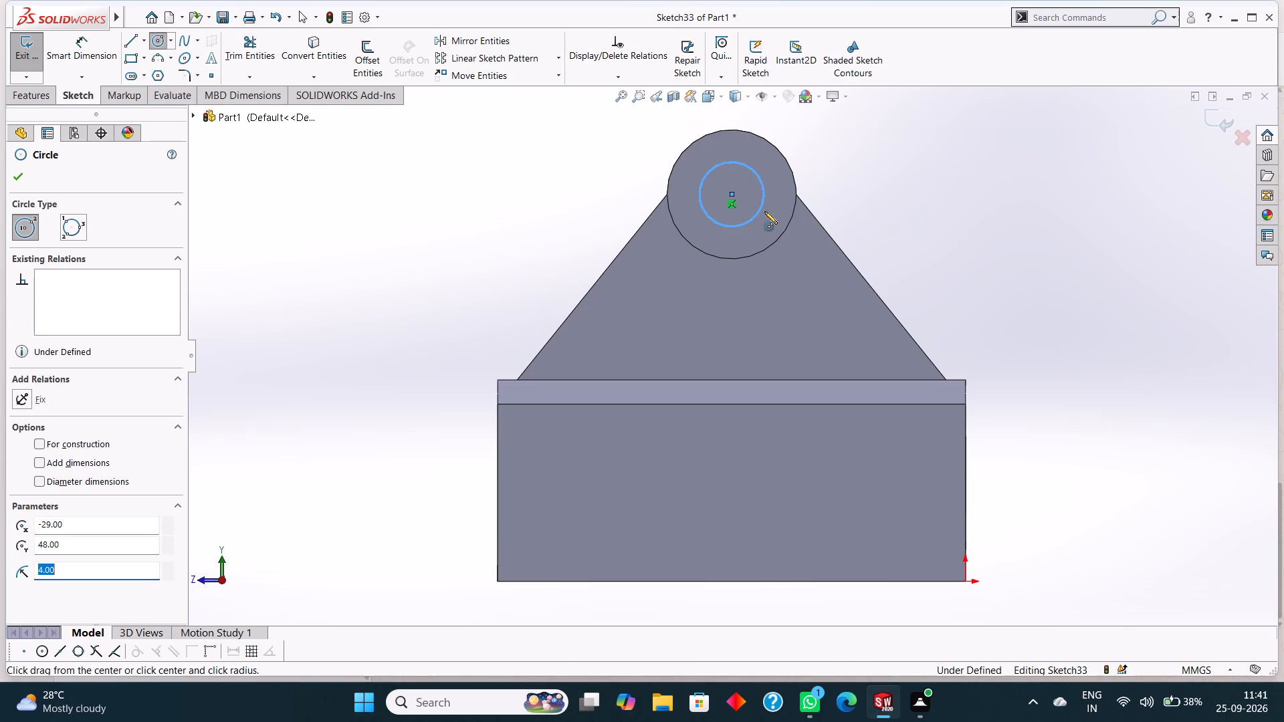
{"action": "left_click", "coordinate": [21, 174]}
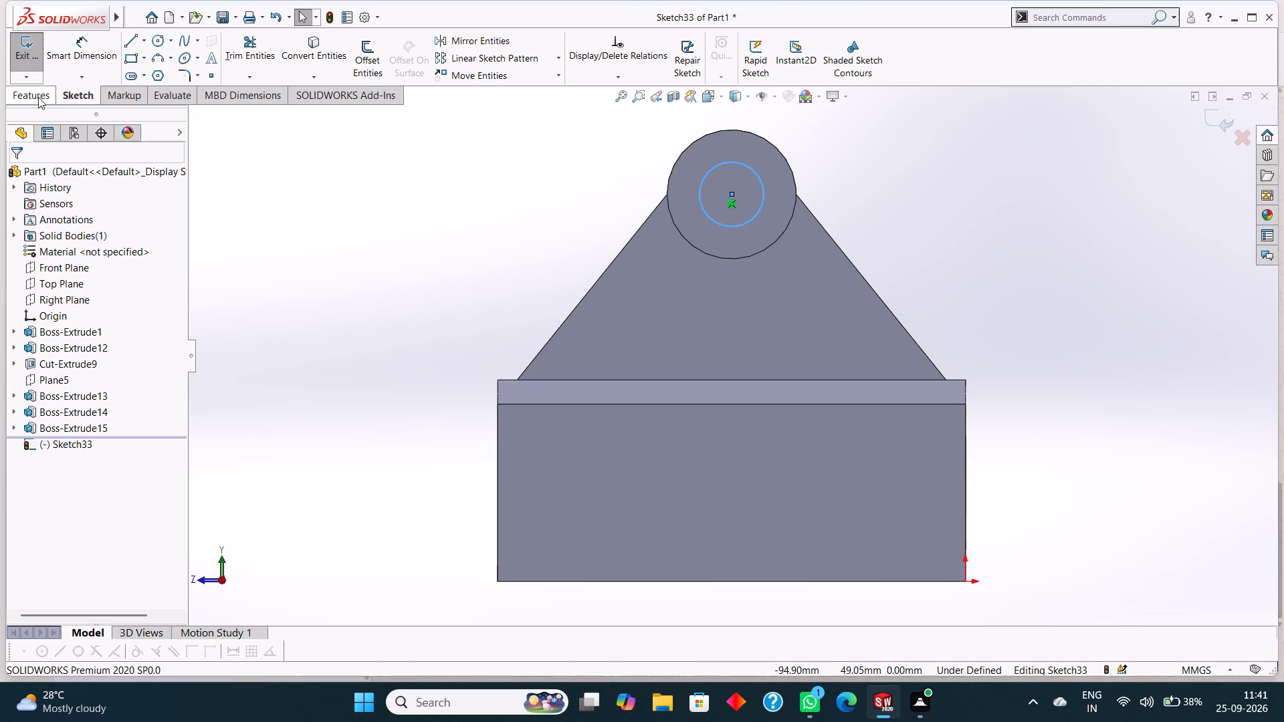
Cut the 4 mm radius circle Through All along the ring's axis.
{"action": "left_click", "coordinate": [38, 97]}
{"action": "left_click", "coordinate": [41, 62]}
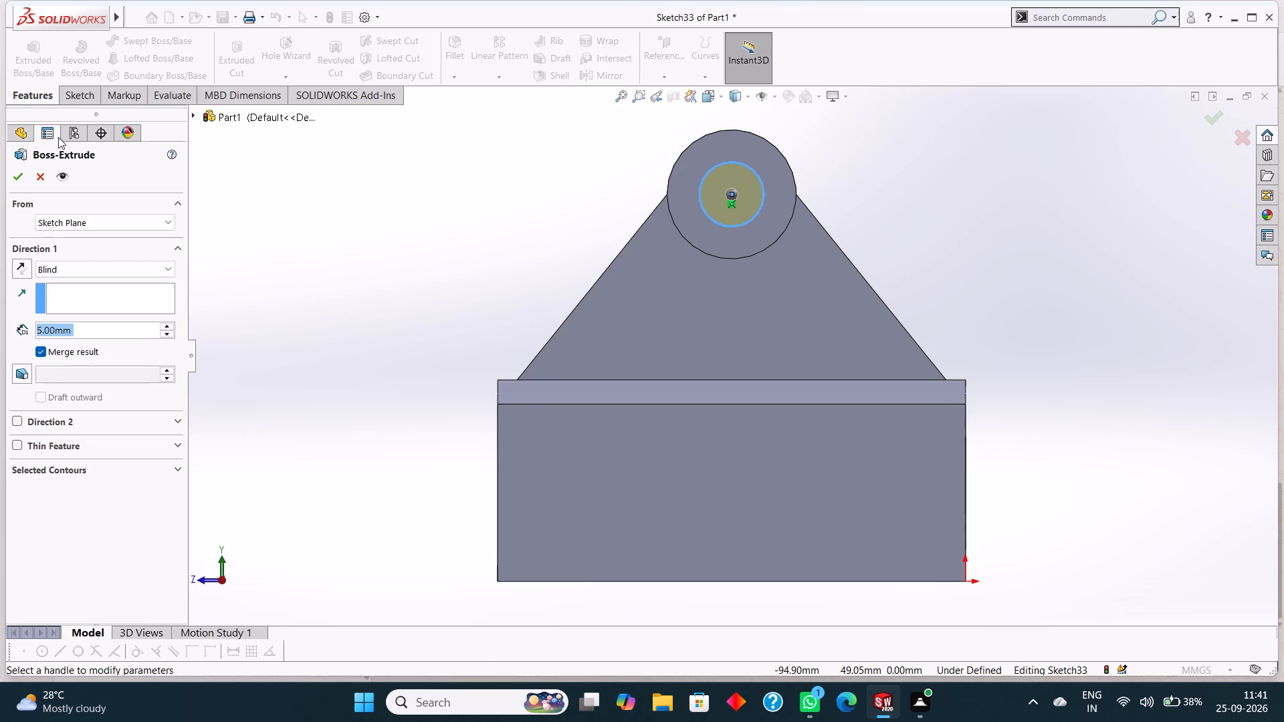
{"action": "left_click", "coordinate": [37, 173]}
{"action": "left_click", "coordinate": [235, 59]}
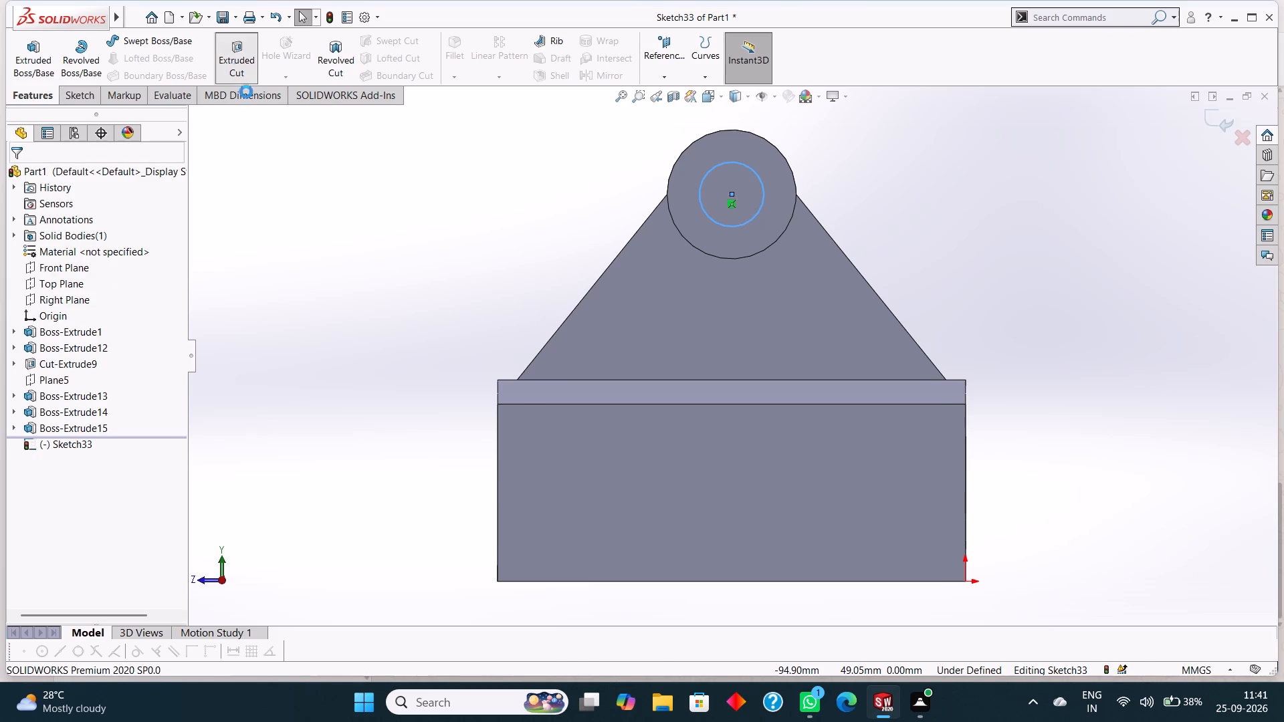
{"action": "middle_click_drag", "start_coordinate": [1033, 209], "coordinate": [980, 238]}
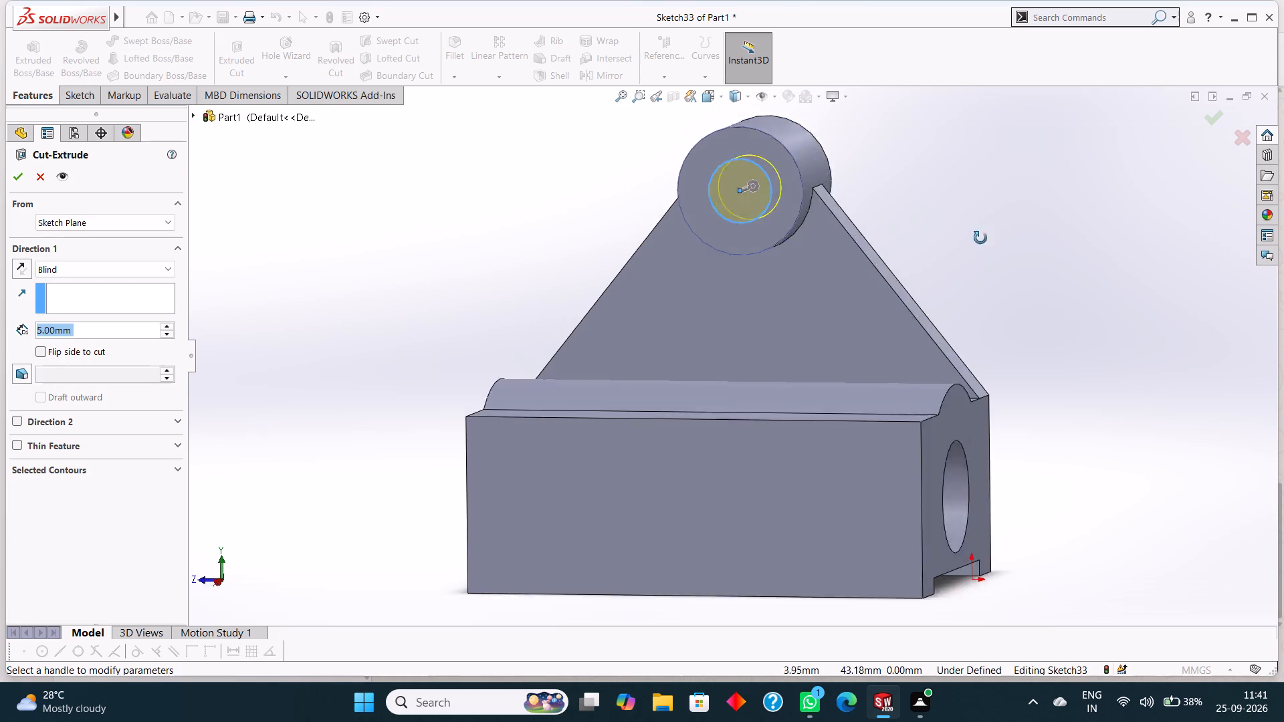
{"action": "middle_click_drag", "start_coordinate": [980, 238], "coordinate": [947, 245]}
{"action": "left_click", "coordinate": [71, 269]}
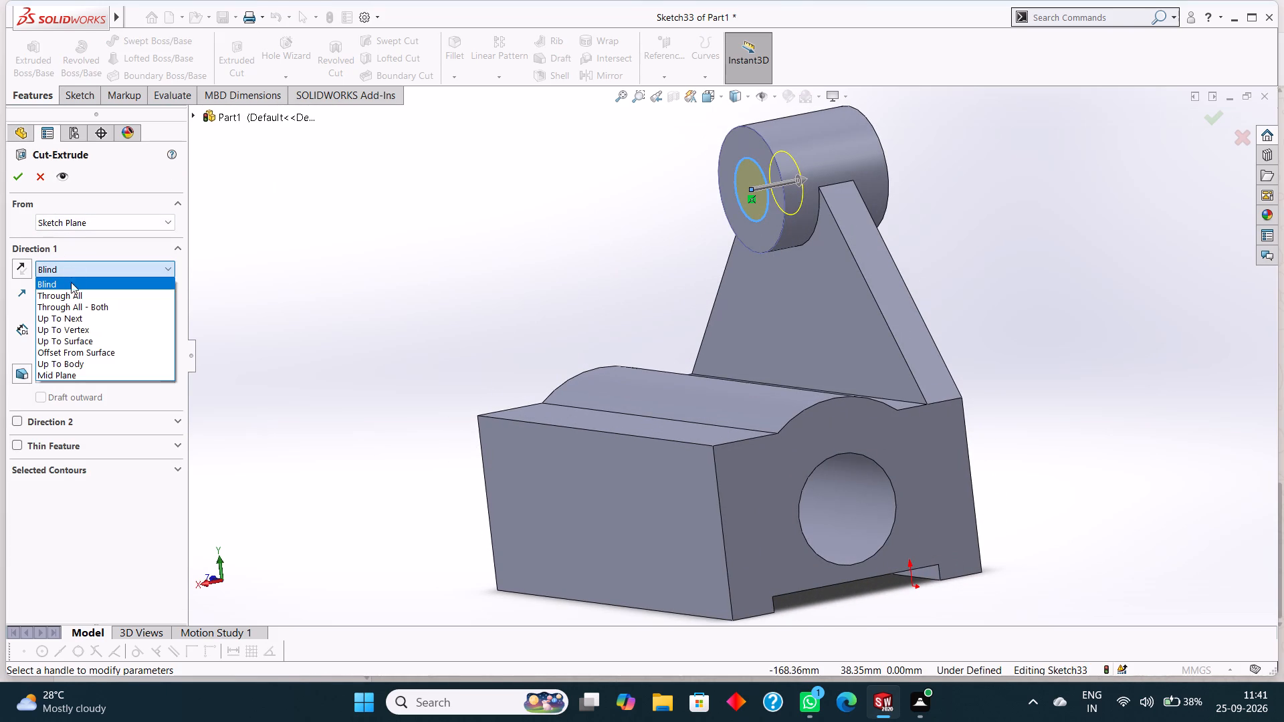
{"action": "left_click", "coordinate": [71, 297]}
{"action": "left_click", "coordinate": [19, 179]}
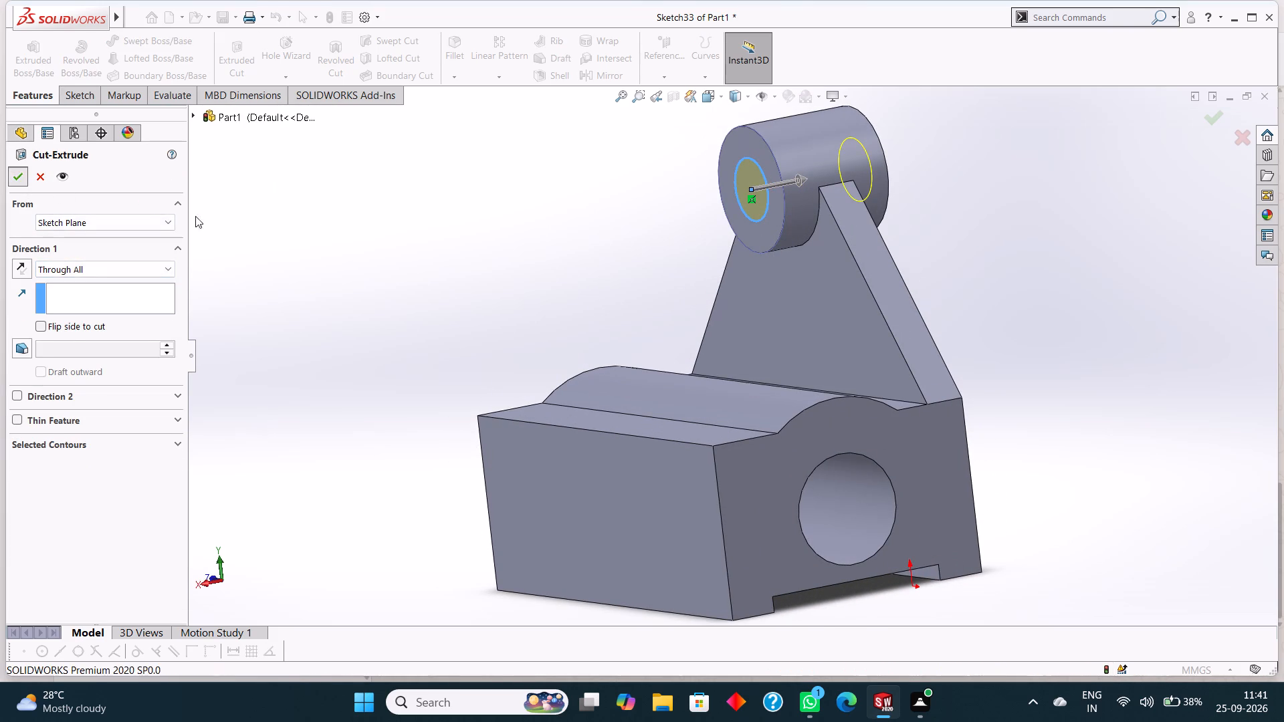
{"action": "left_click", "coordinate": [439, 235]}
Create a reference plane offset 36 mm from the Right Plane, toward the block's side opposite the tapered web.
{"action": "middle_click_drag", "start_coordinate": [438, 235], "coordinate": [423, 248]}
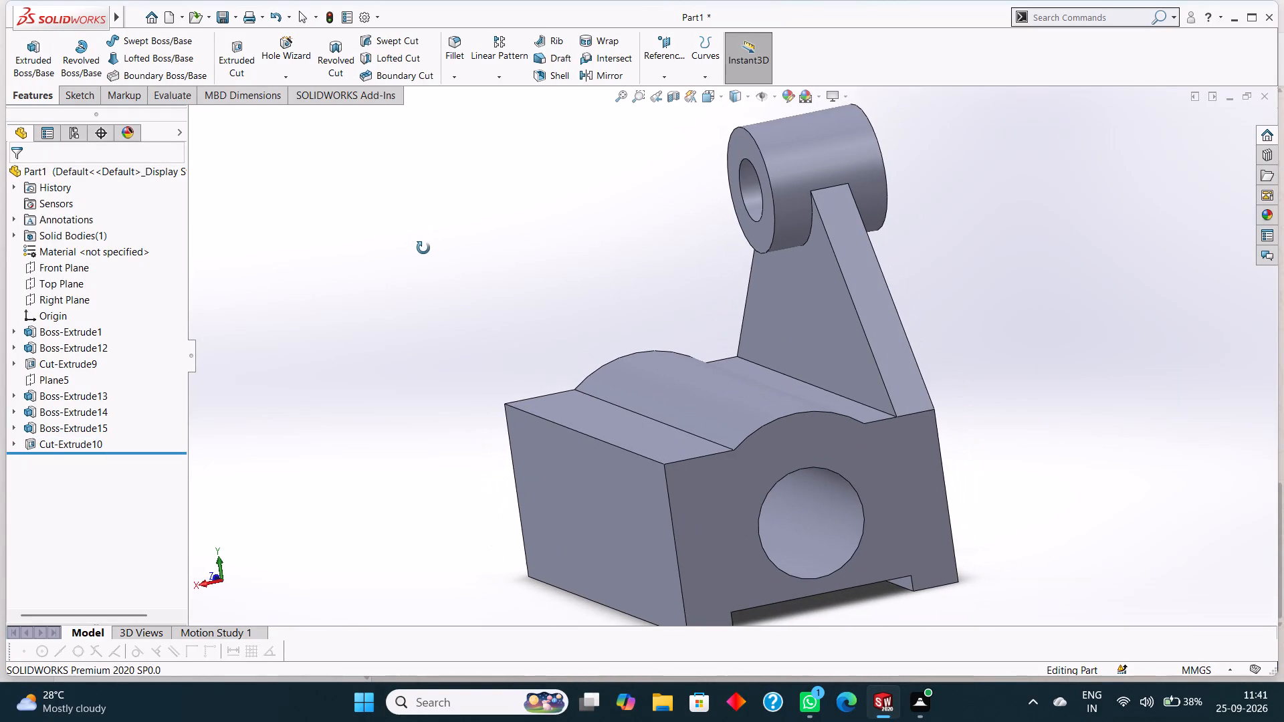
{"action": "middle_click_drag", "start_coordinate": [423, 248], "coordinate": [423, 247]}
{"action": "scroll", "coordinate": [421, 263], "scroll_direction": "up", "scroll_amount": 1}
{"action": "scroll", "coordinate": [638, 193], "scroll_direction": "up", "scroll_amount": 1}
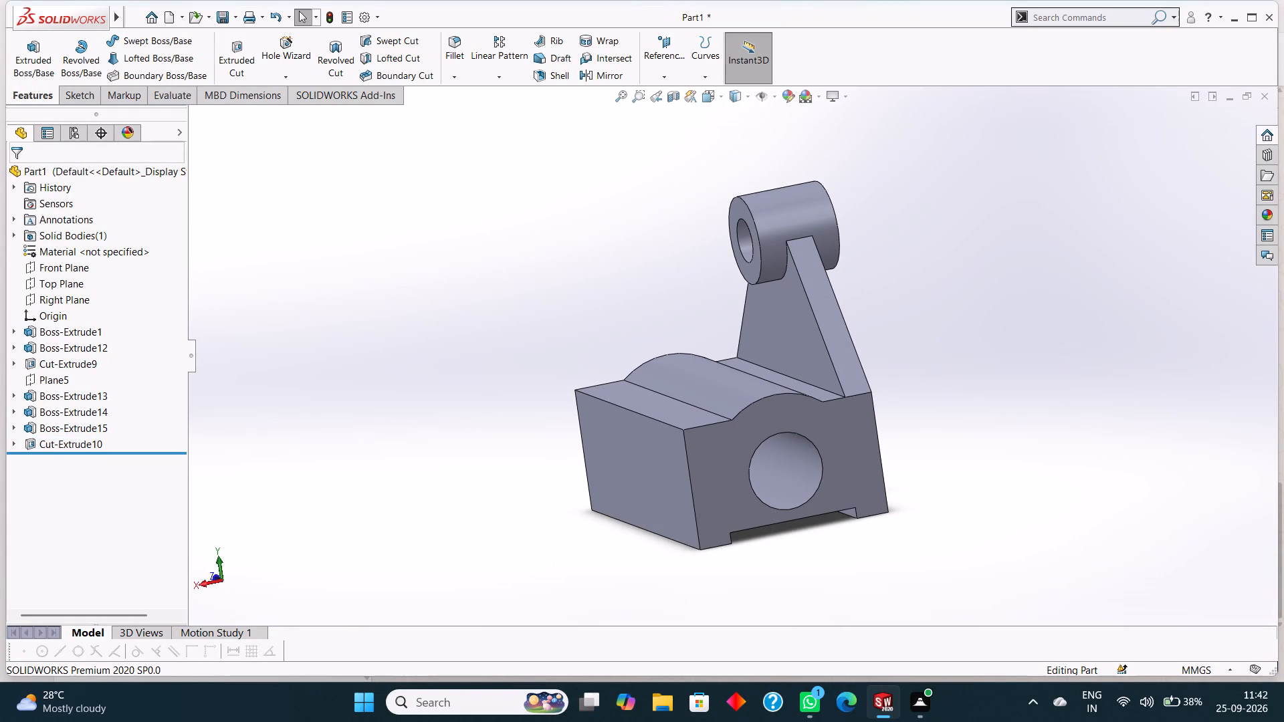
{"action": "left_click", "coordinate": [70, 95]}
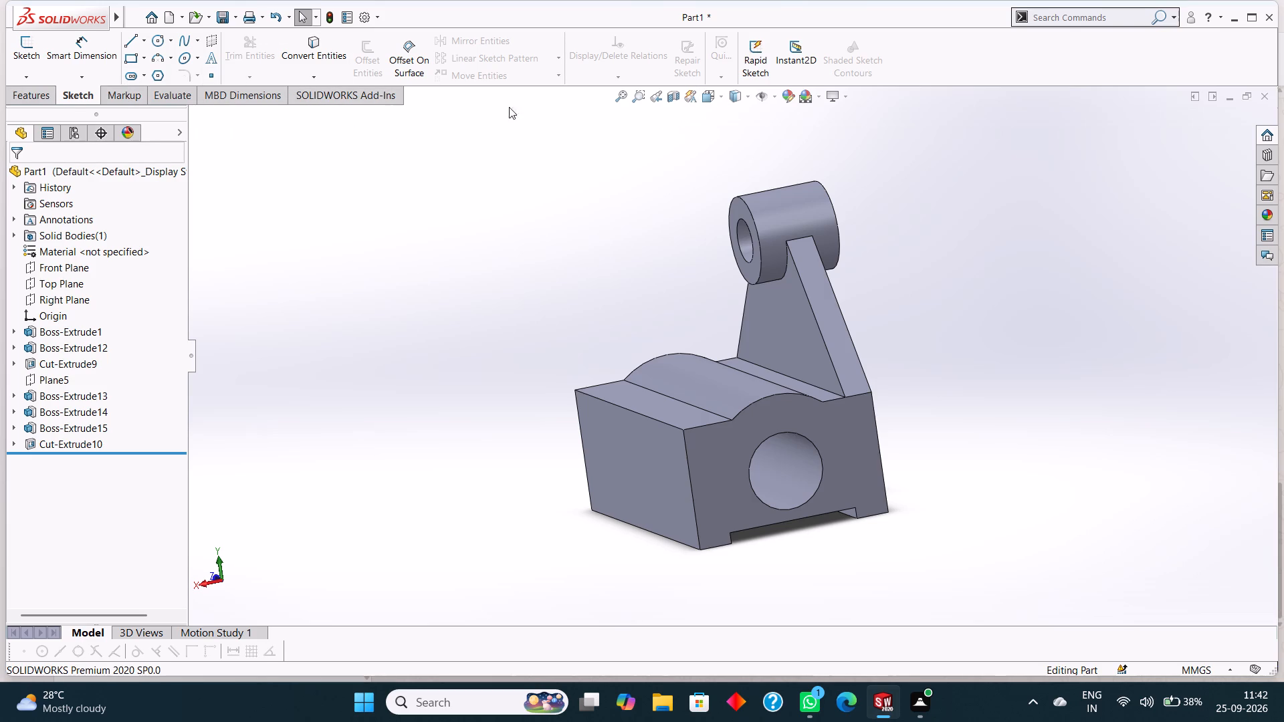
{"action": "left_click", "coordinate": [43, 88]}
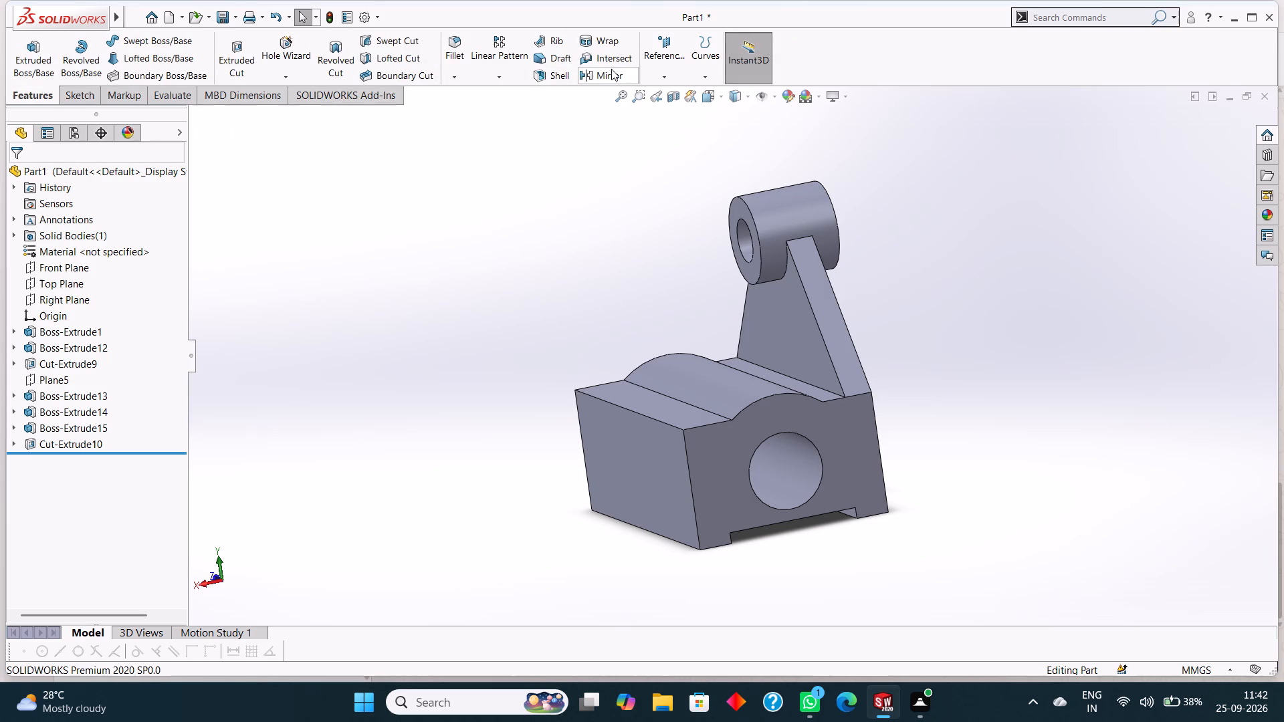
{"action": "left_click", "coordinate": [649, 69]}
{"action": "left_click", "coordinate": [671, 88]}
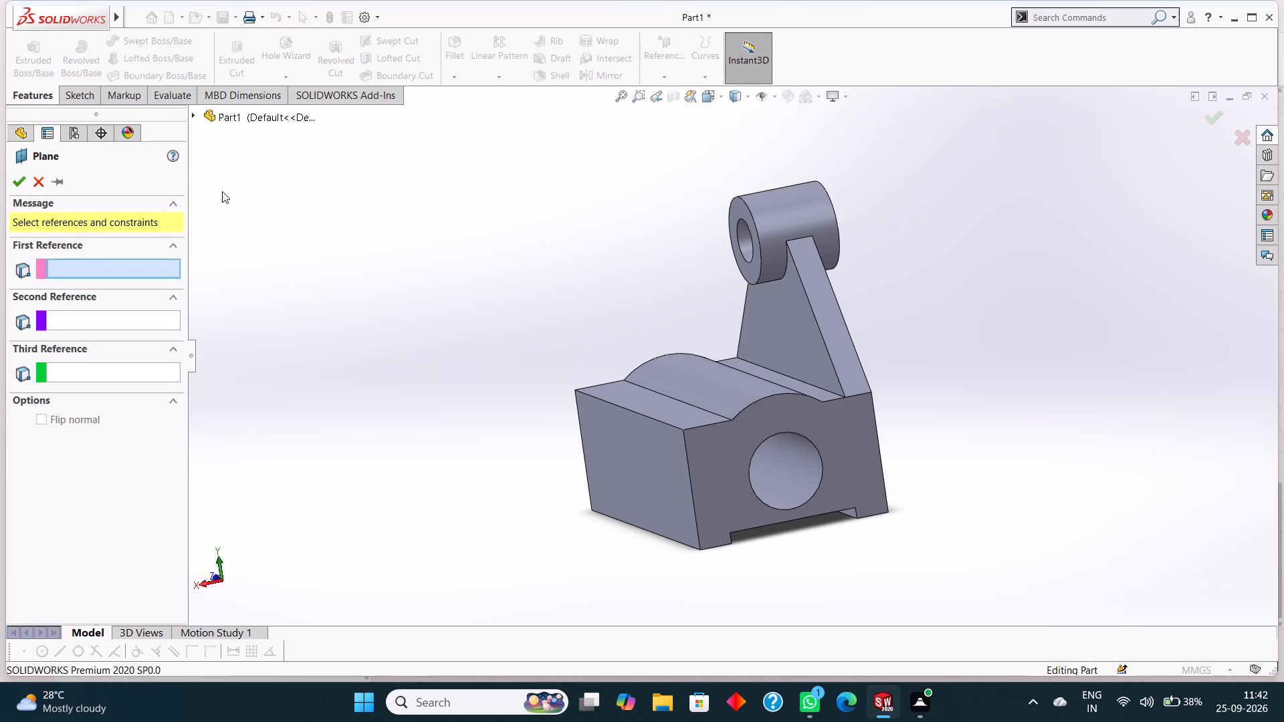
{"action": "left_click", "coordinate": [193, 112]}
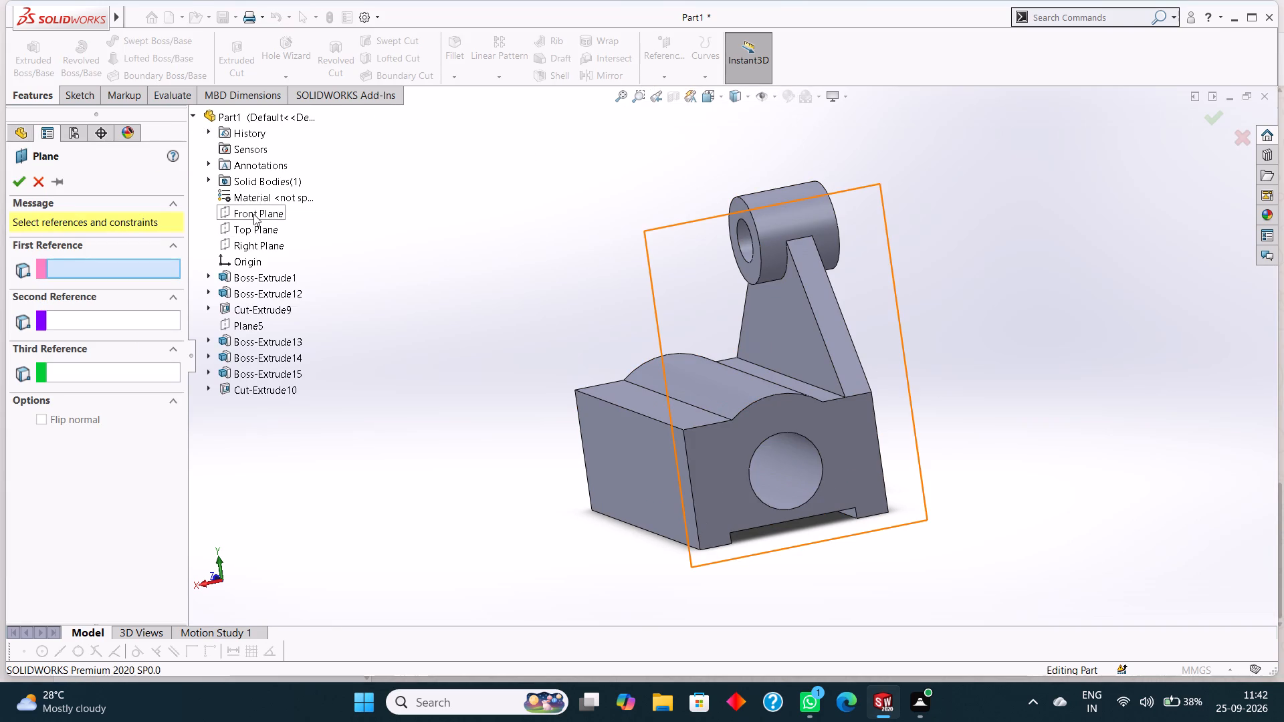
{"action": "left_click", "coordinate": [259, 241]}
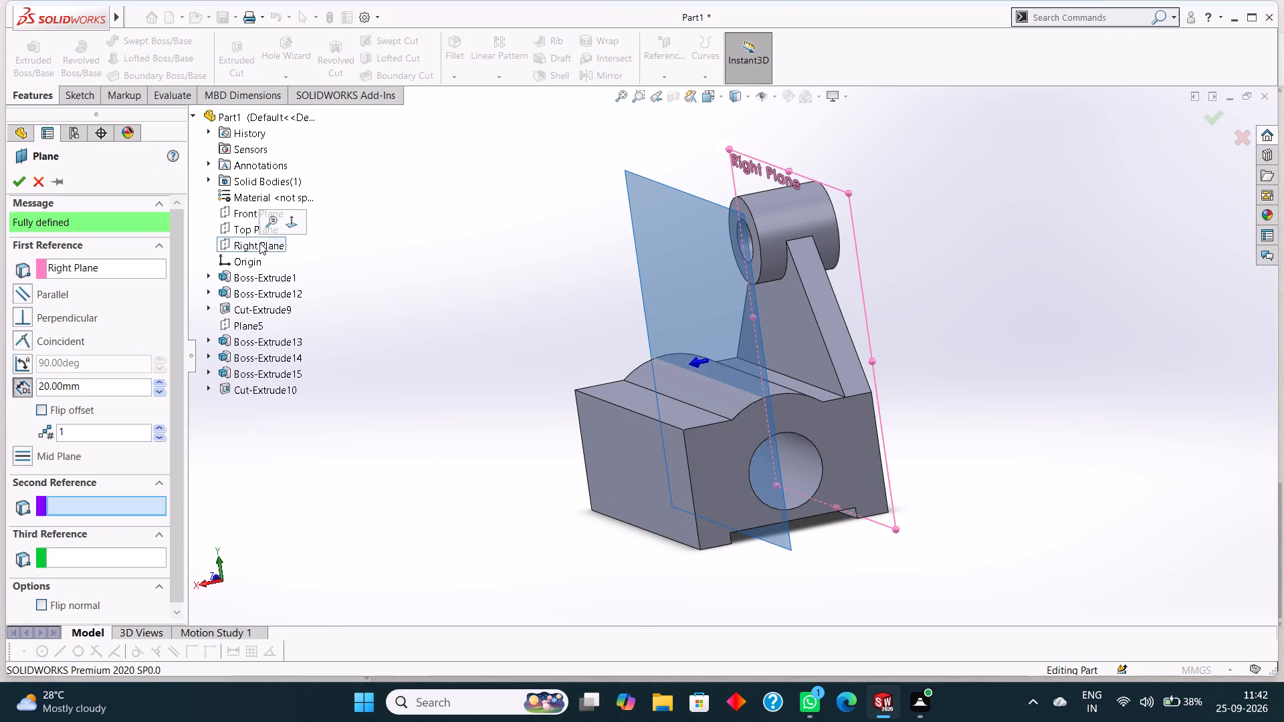
{"action": "middle_click_drag", "start_coordinate": [461, 251], "coordinate": [429, 261]}
{"action": "left_click_drag", "start_coordinate": [105, 386], "coordinate": [33, 386]}
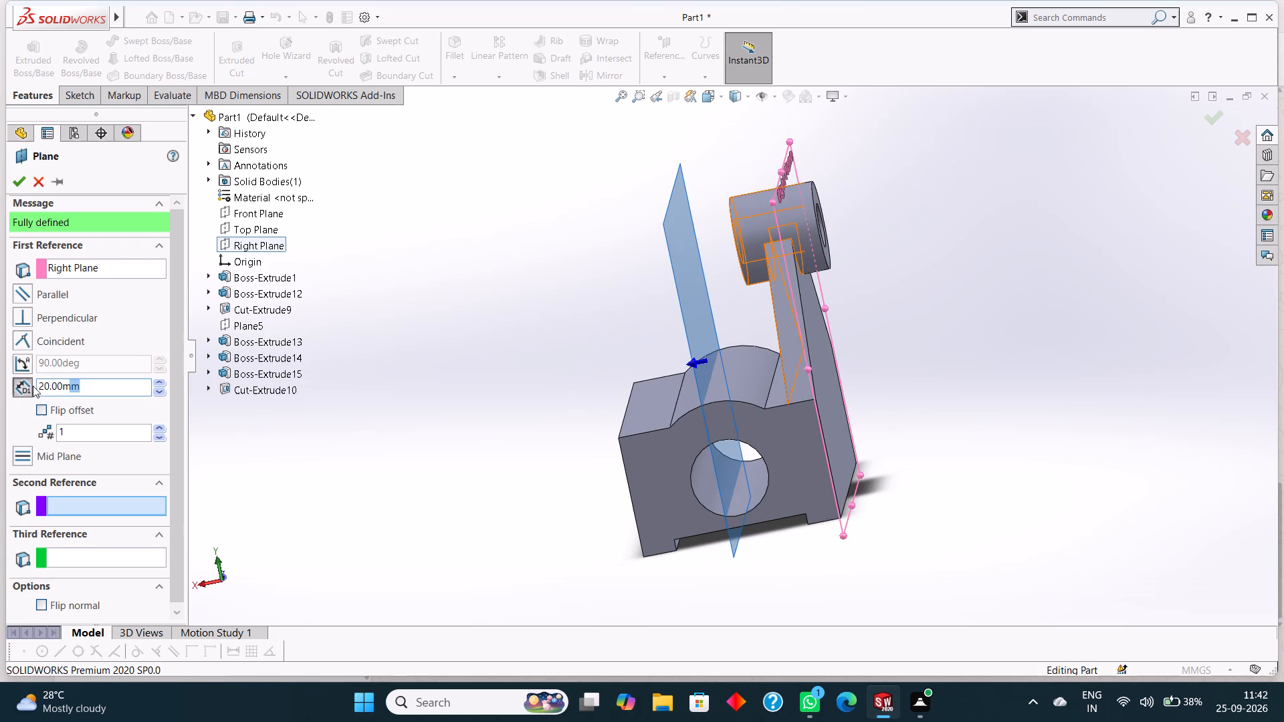
{"action": "left_click_drag", "start_coordinate": [33, 386], "coordinate": [17, 383]}
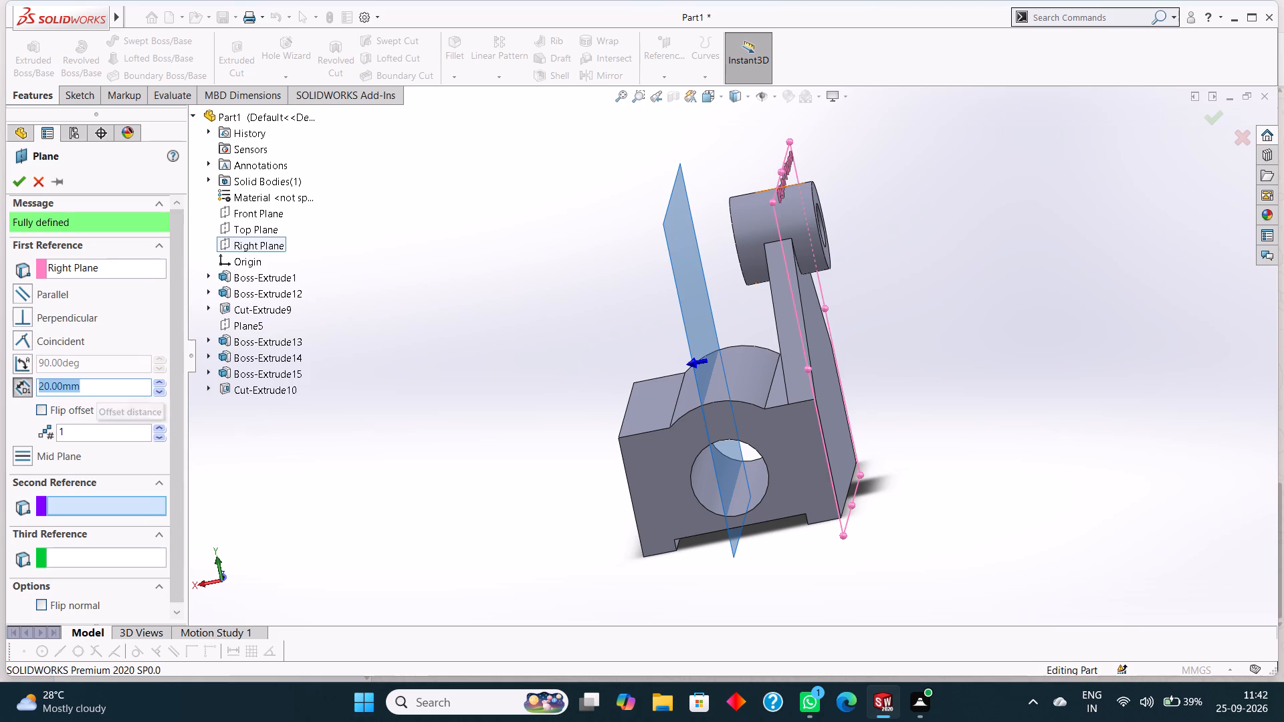
{"action": "type", "text": "36"}
{"action": "key", "text": "Return"}
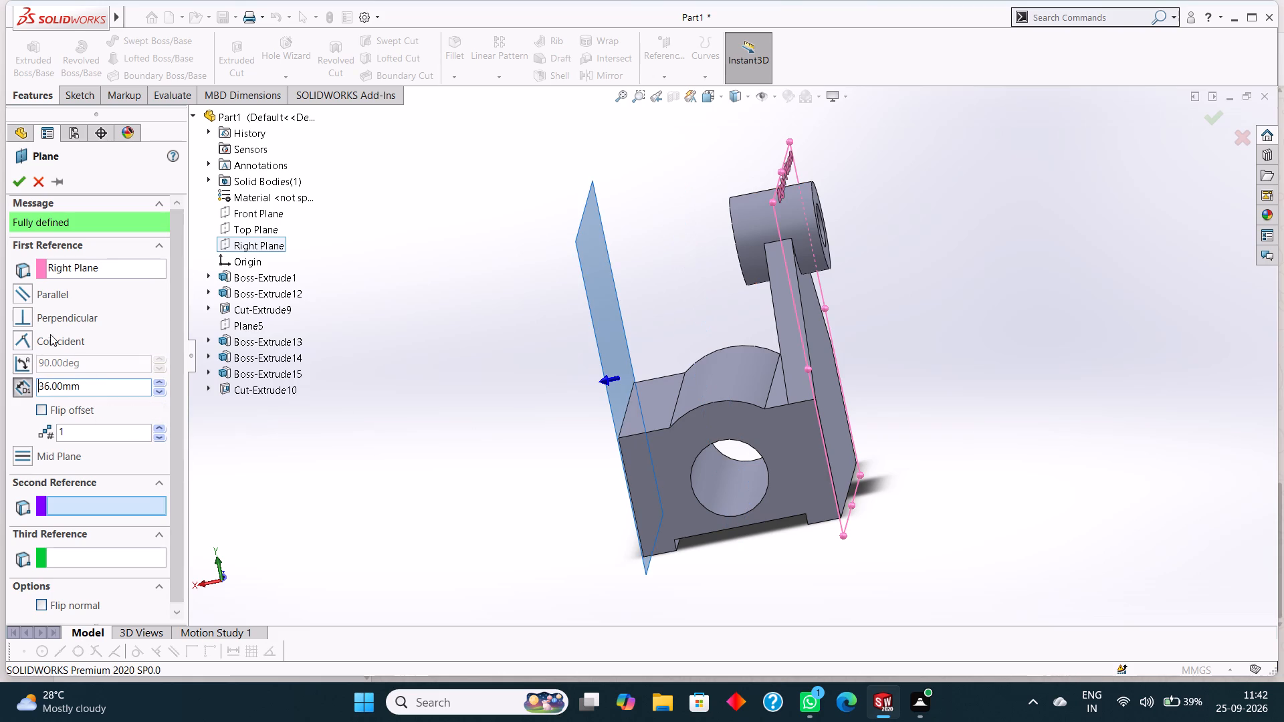
{"action": "left_click", "coordinate": [18, 182]}
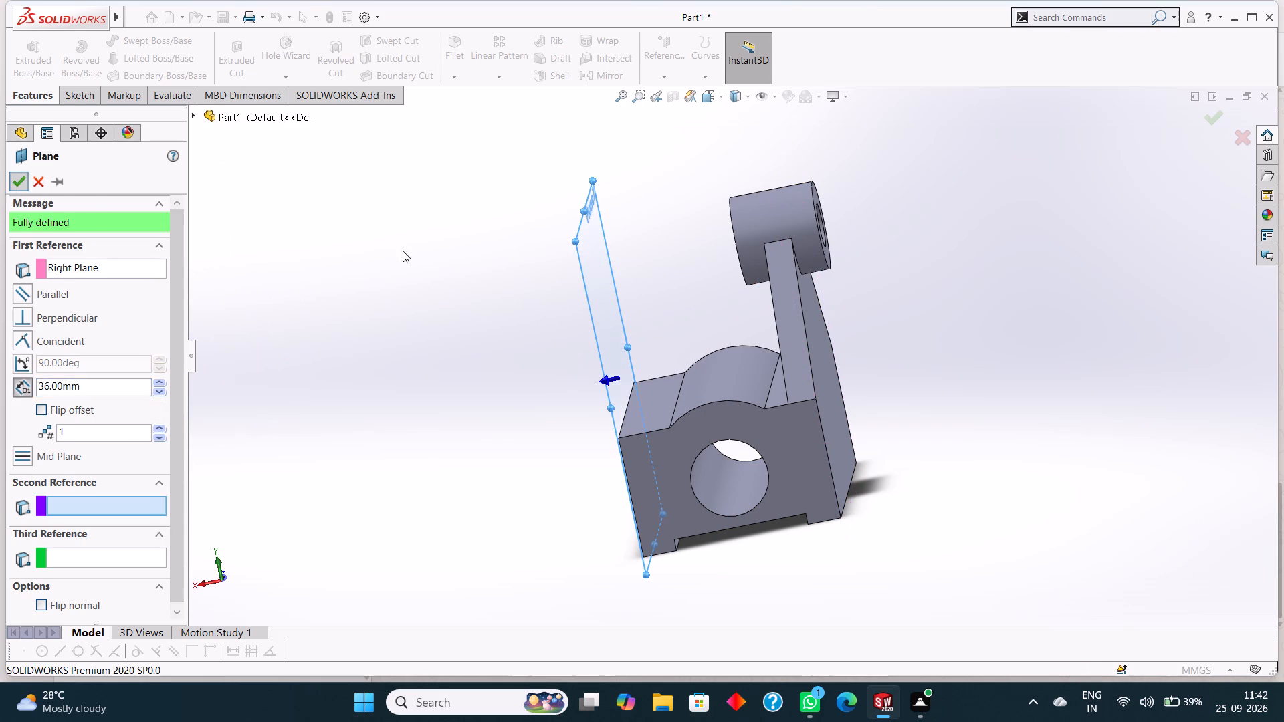
On the 36 mm offset plane, sketch two concentric circles matching the ring's 4 mm radius bore and its outer edge.
{"action": "left_click", "coordinate": [592, 223]}
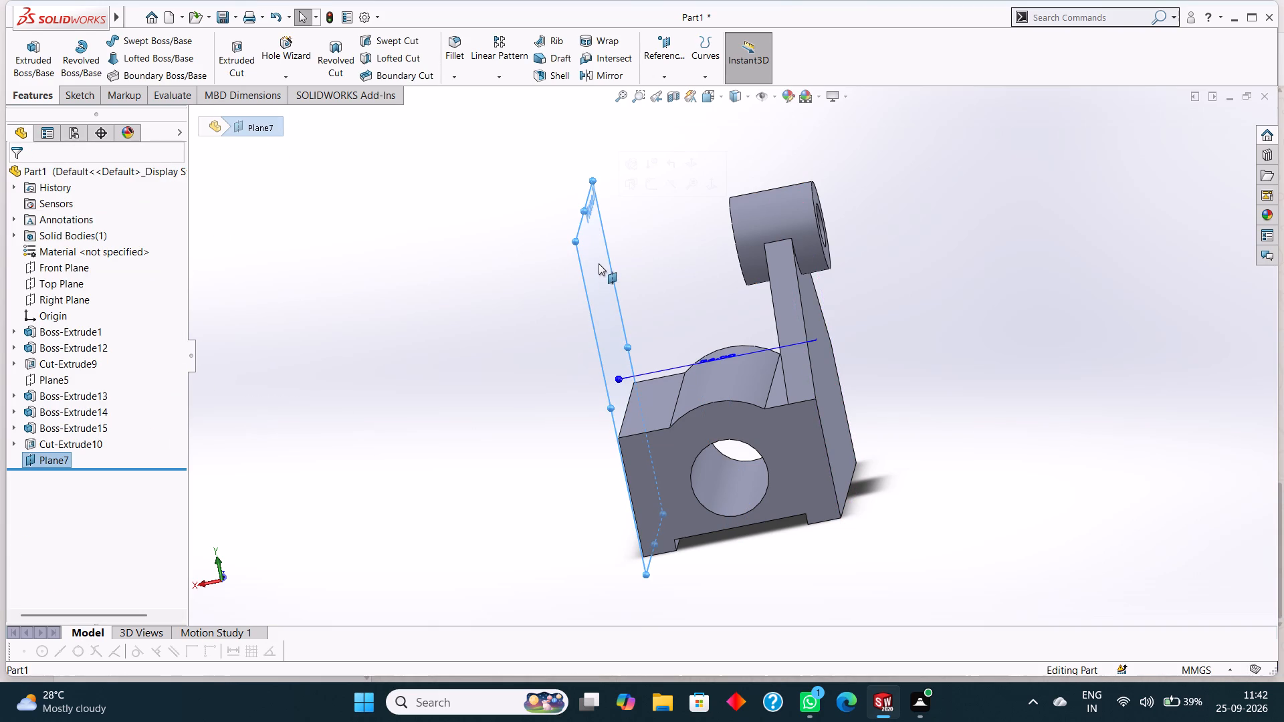
{"action": "key", "text": "ctrl+8"}
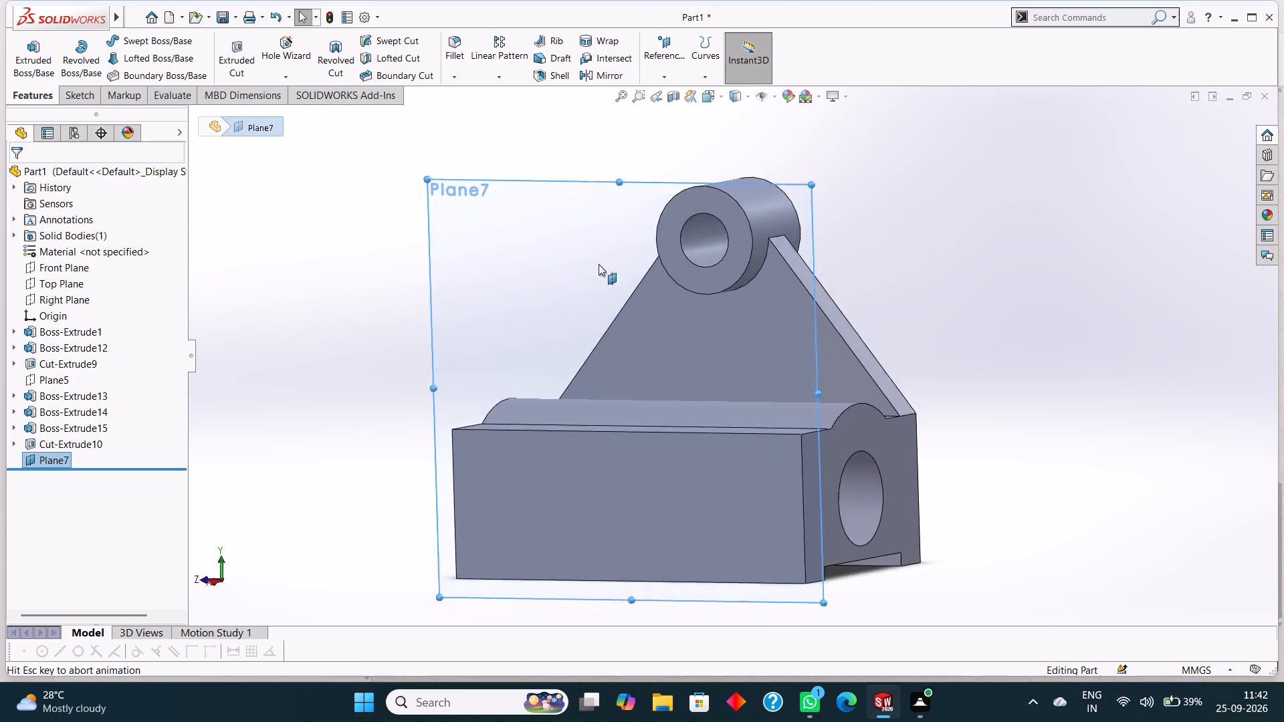
{"action": "left_click", "coordinate": [588, 196]}
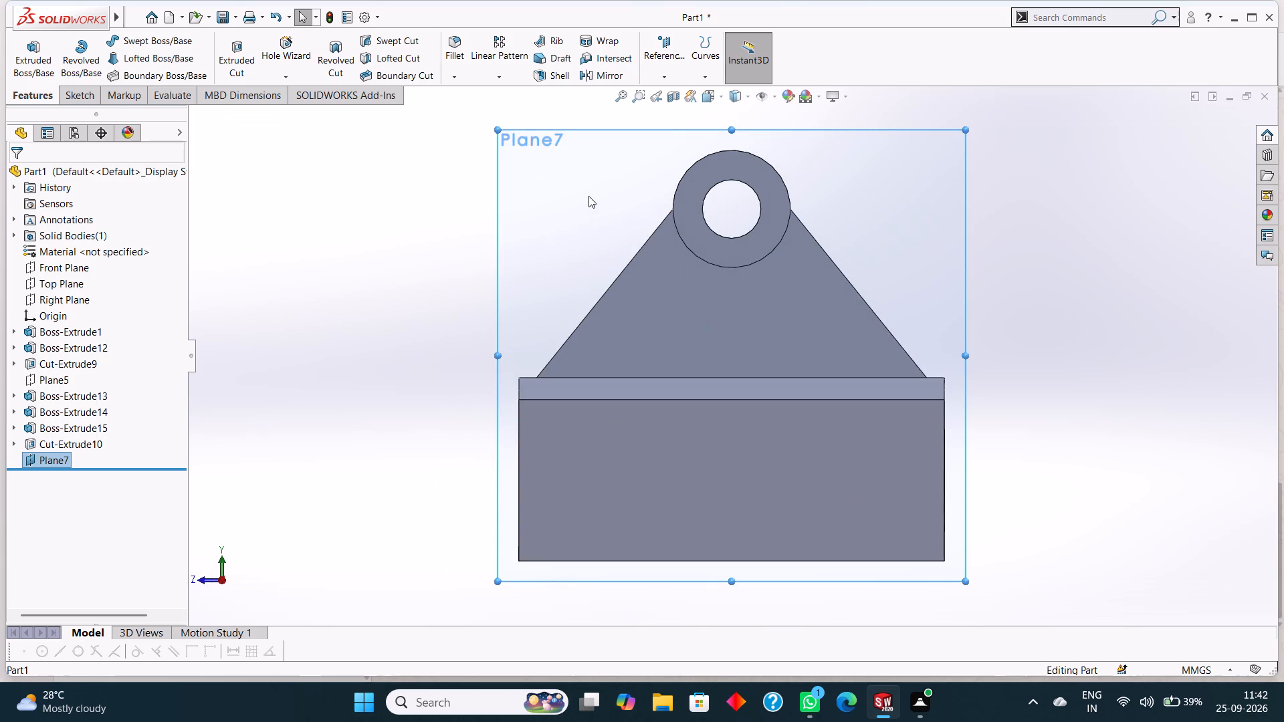
{"action": "left_click", "coordinate": [654, 152]}
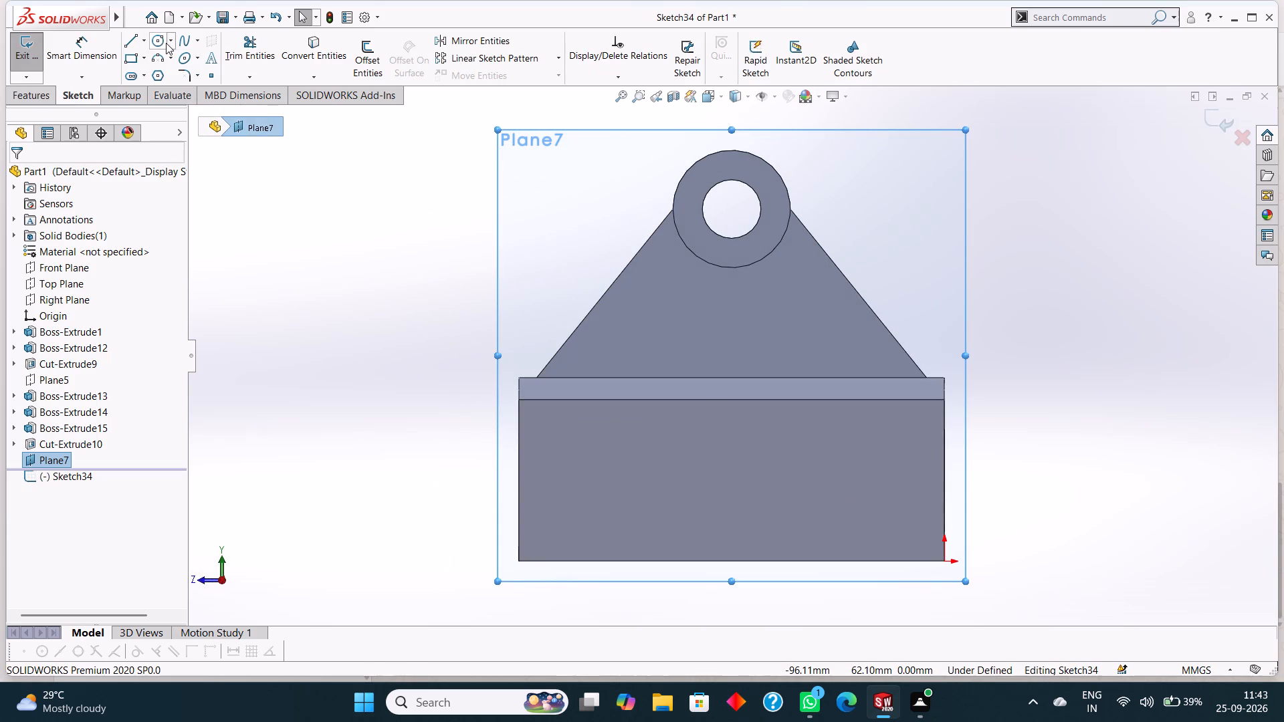
{"action": "left_click", "coordinate": [163, 37]}
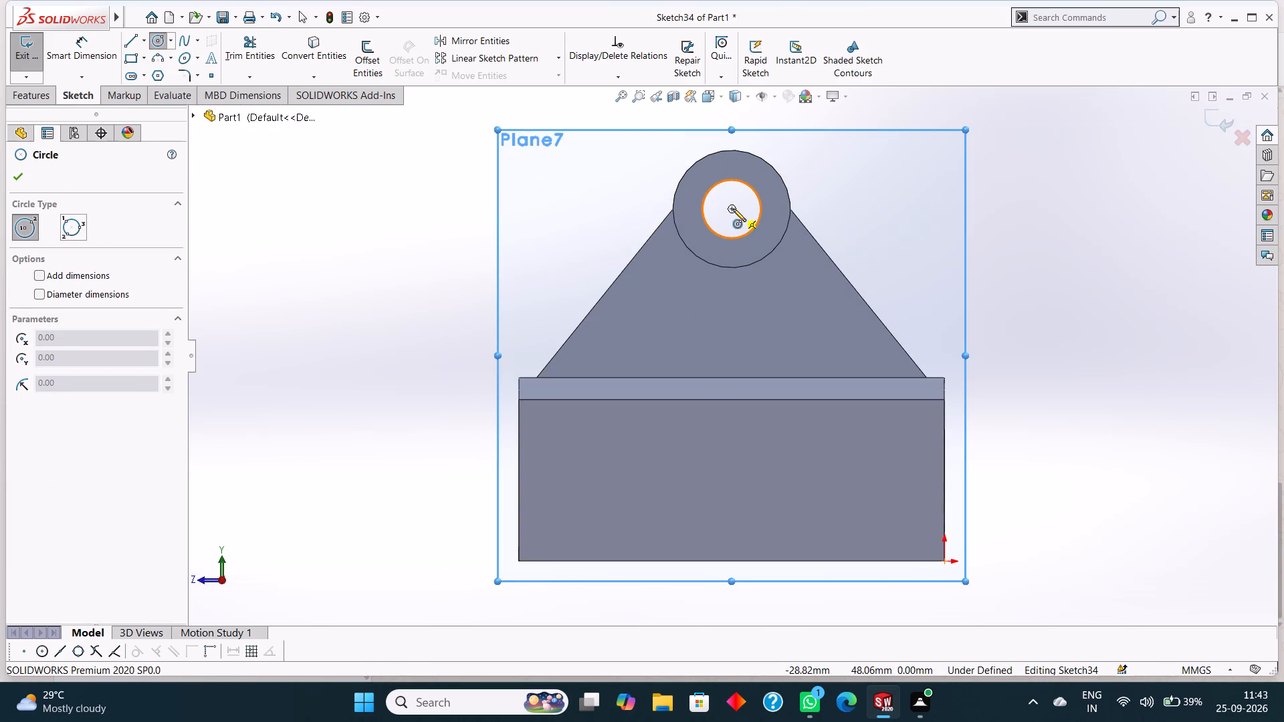
{"action": "left_click", "coordinate": [732, 207]}
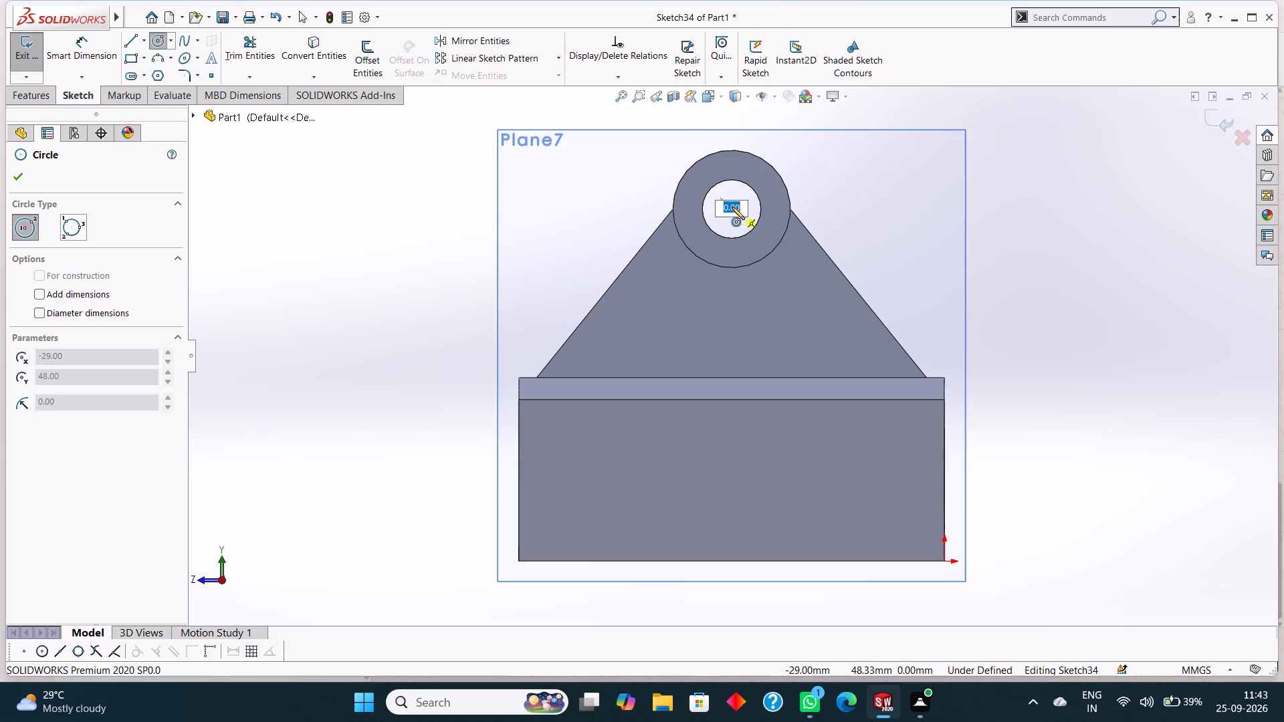
{"action": "key", "text": "Escape"}
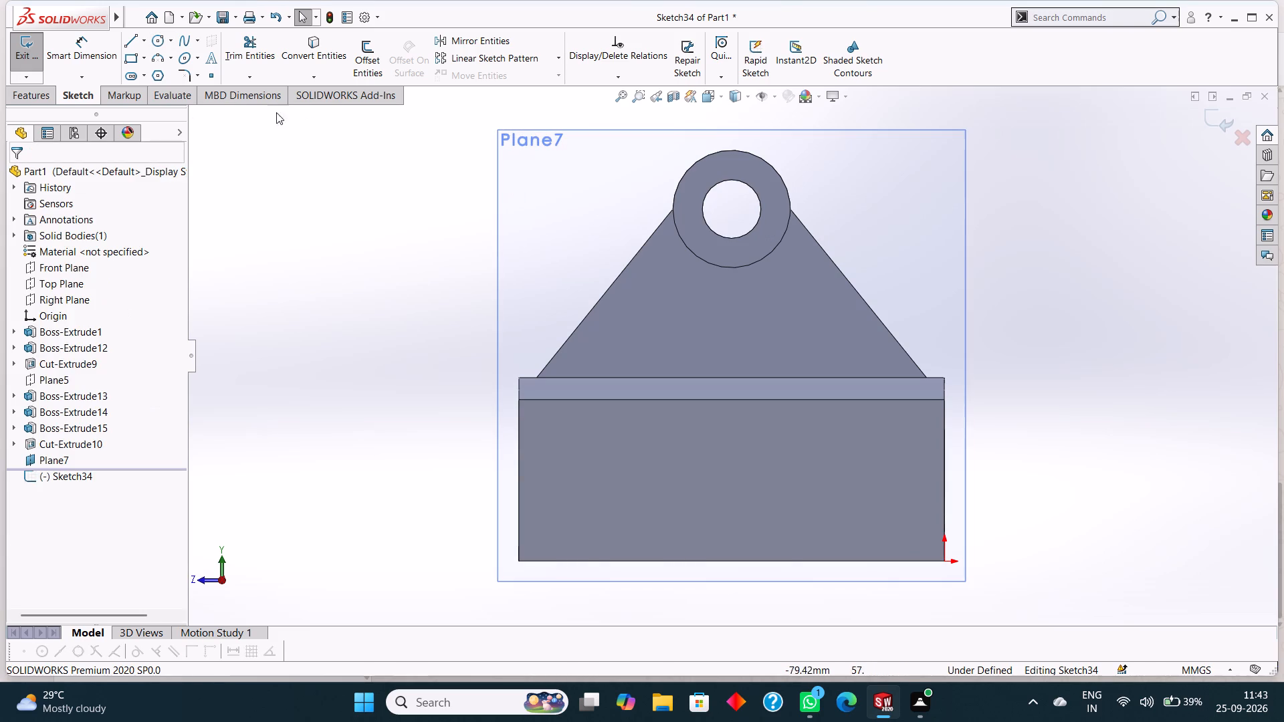
{"action": "left_click", "coordinate": [158, 41]}
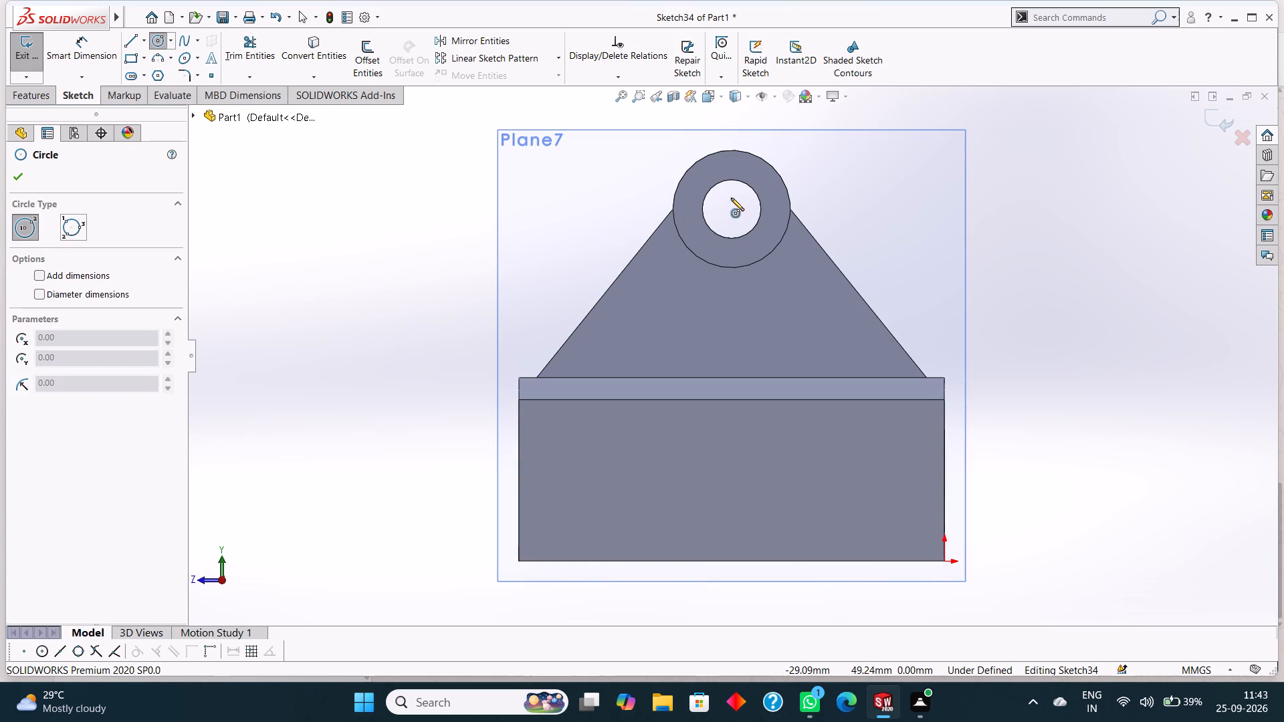
{"action": "left_click", "coordinate": [731, 207]}
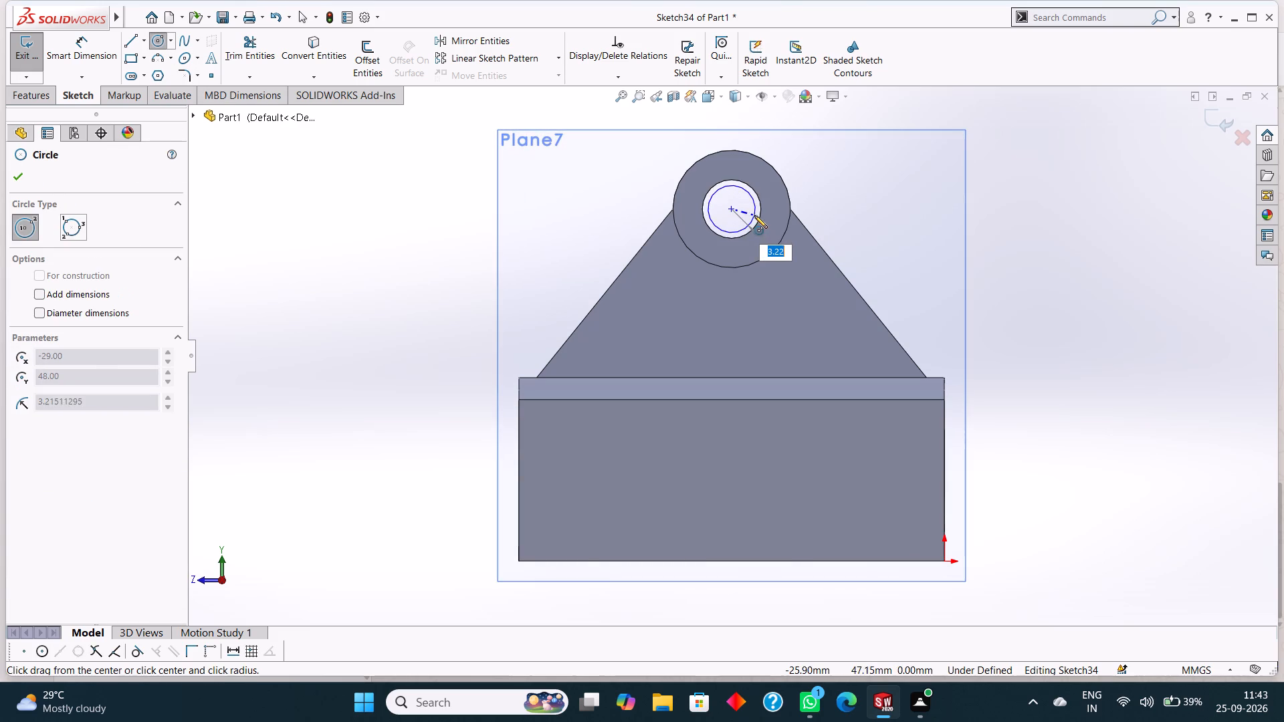
{"action": "left_click", "coordinate": [758, 219]}
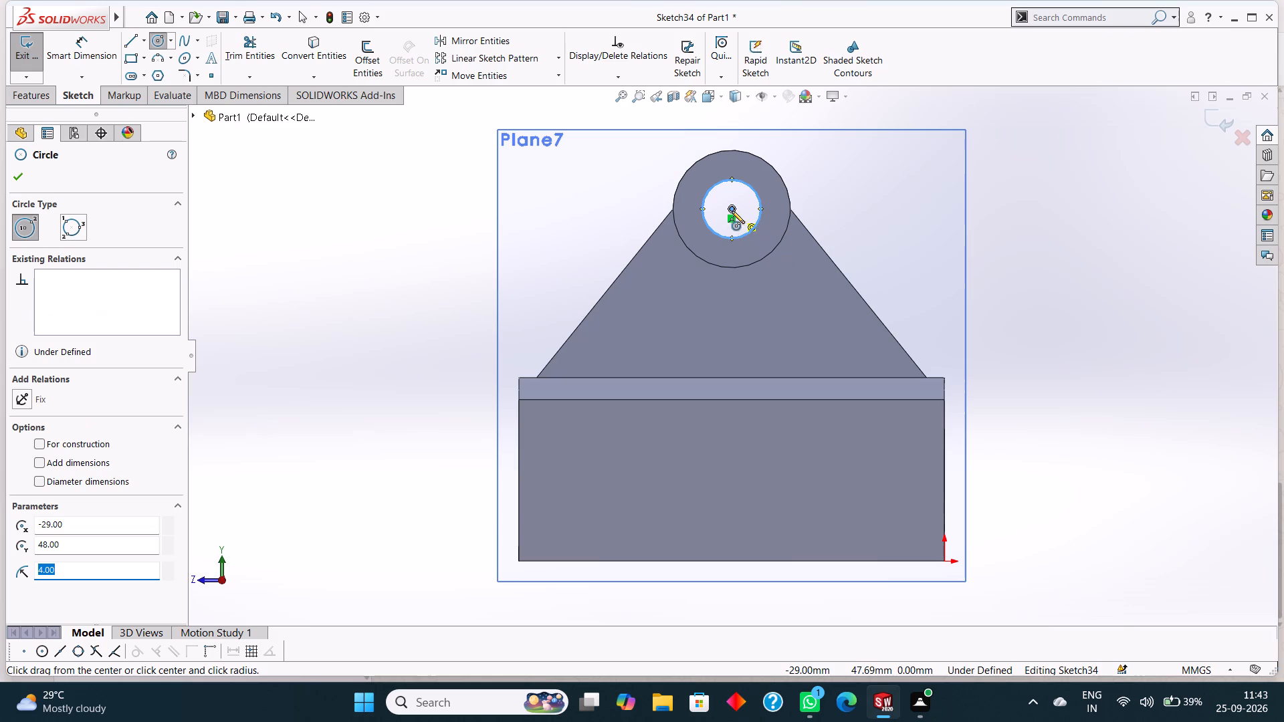
{"action": "left_click", "coordinate": [730, 209]}
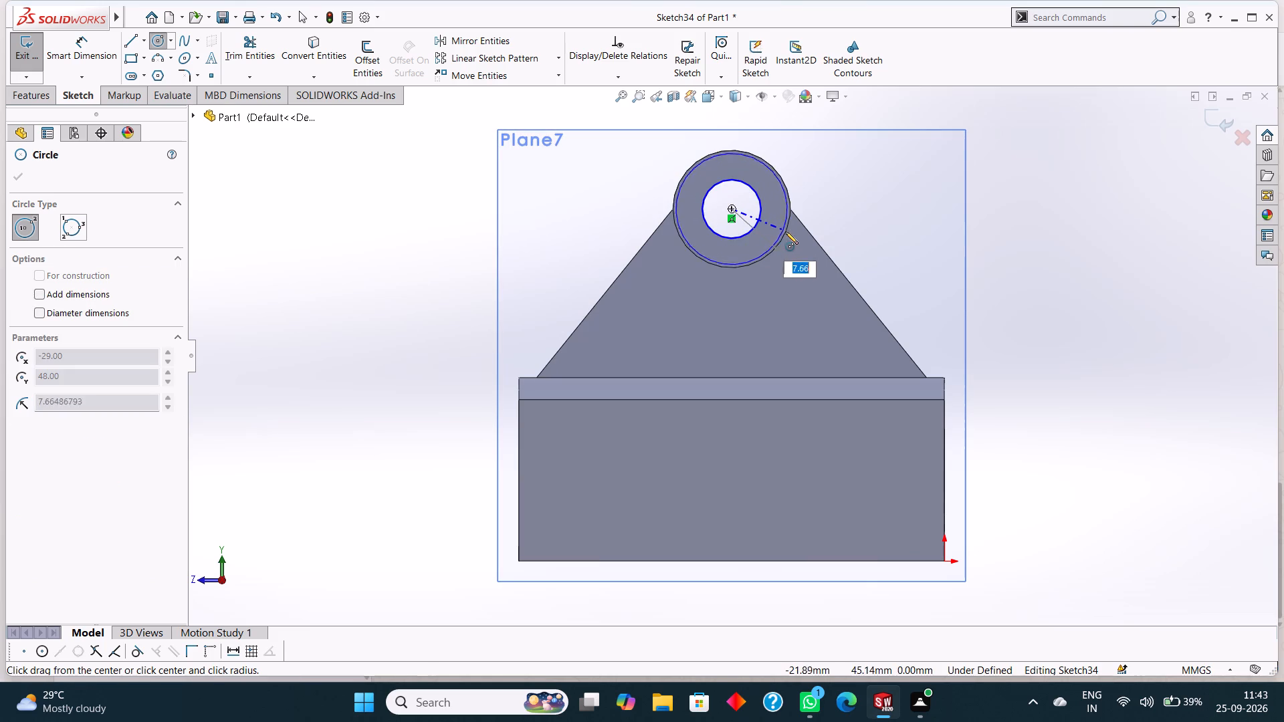
{"action": "left_click", "coordinate": [785, 231]}
{"action": "left_click", "coordinate": [19, 174]}
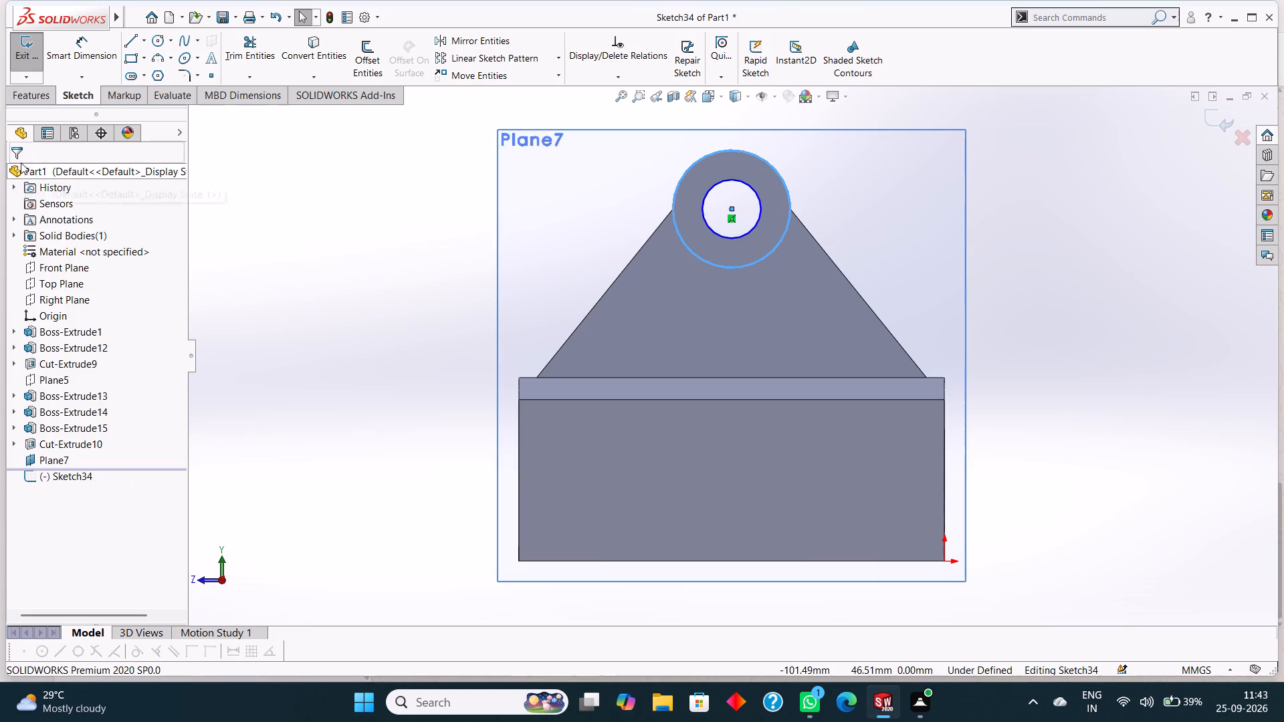
Extrude the two-circle ring sketch 10 mm with the Mid Plane end condition, merging the result.
{"action": "left_click", "coordinate": [24, 90]}
{"action": "left_click", "coordinate": [42, 66]}
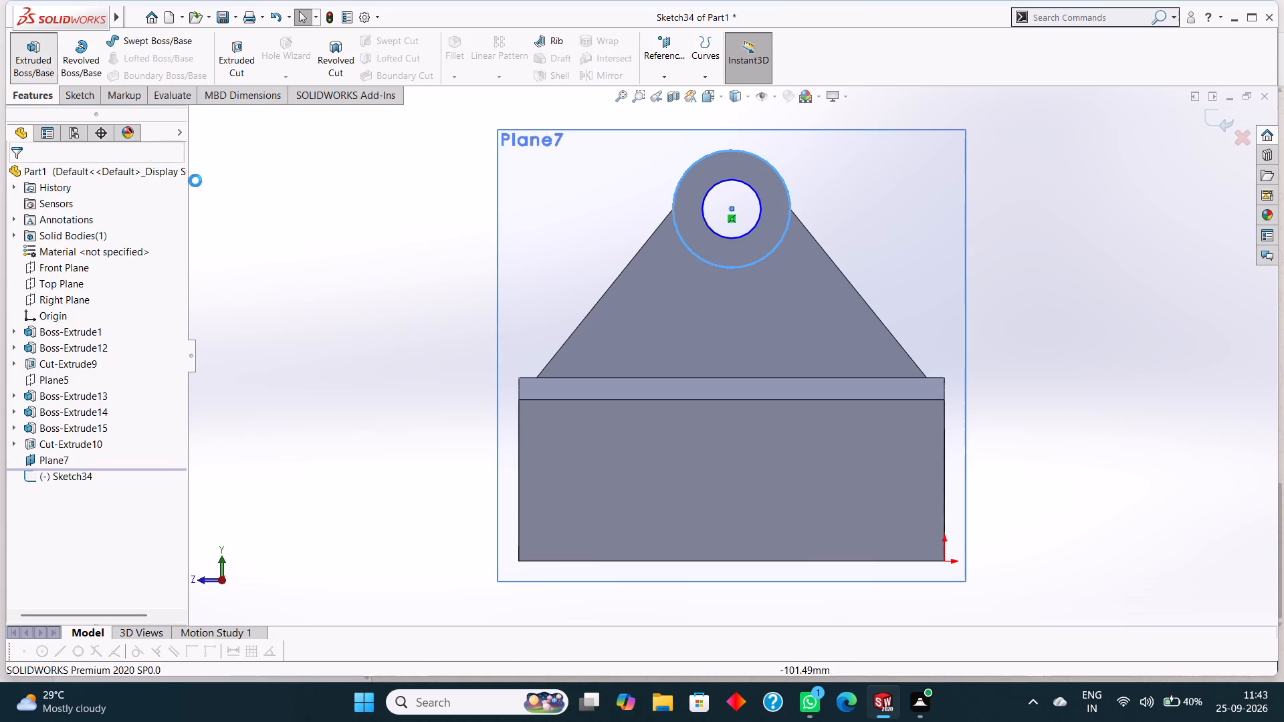
{"action": "left_click", "coordinate": [108, 267]}
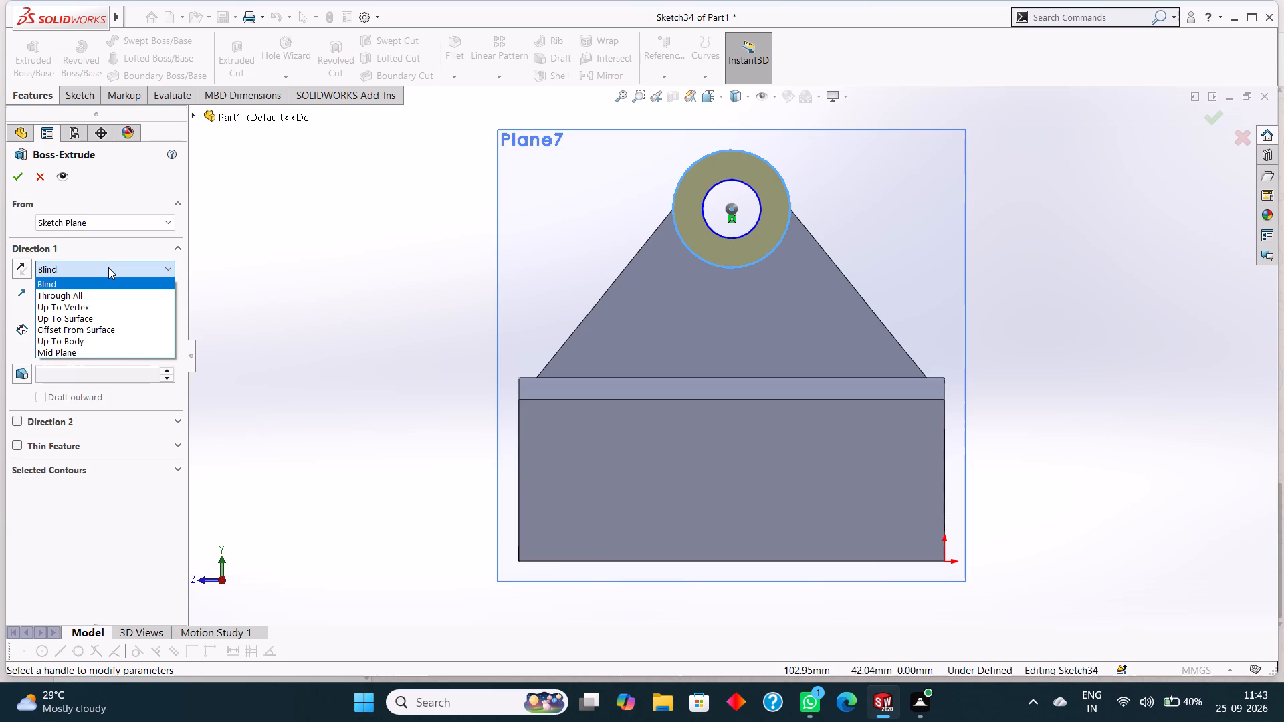
{"action": "left_click", "coordinate": [108, 267]}
{"action": "left_click", "coordinate": [109, 271]}
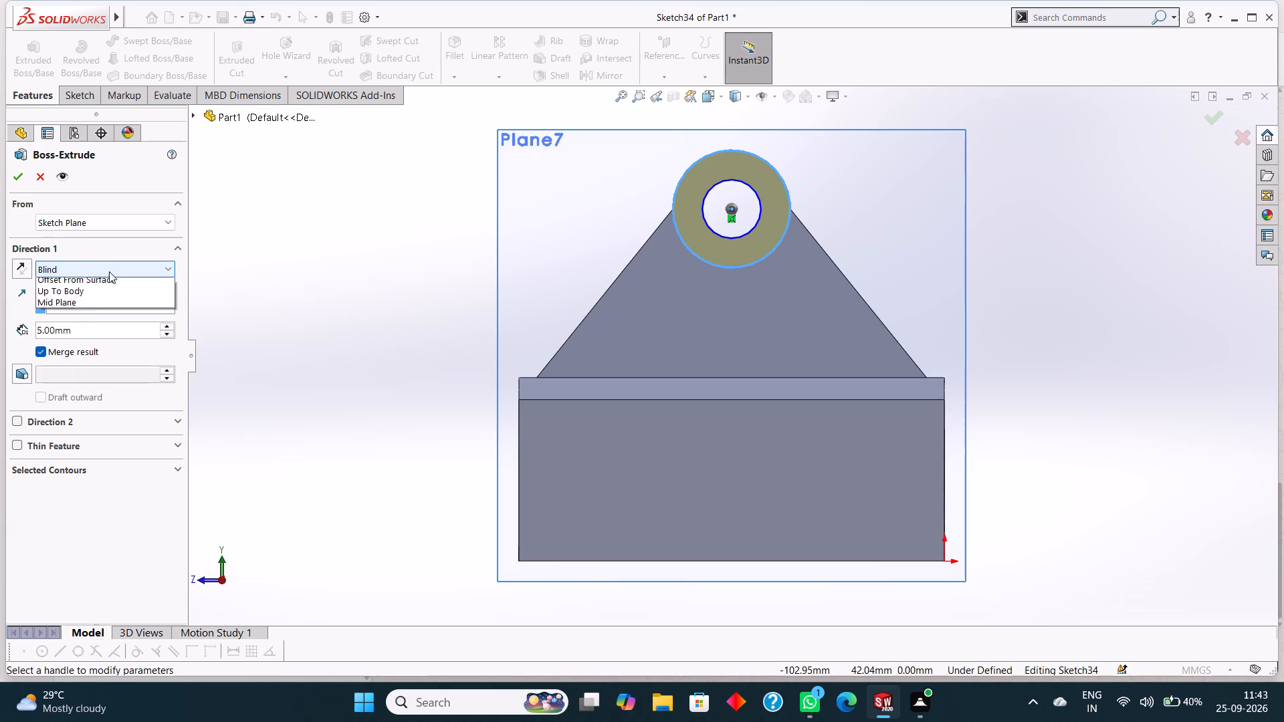
{"action": "left_click", "coordinate": [106, 351]}
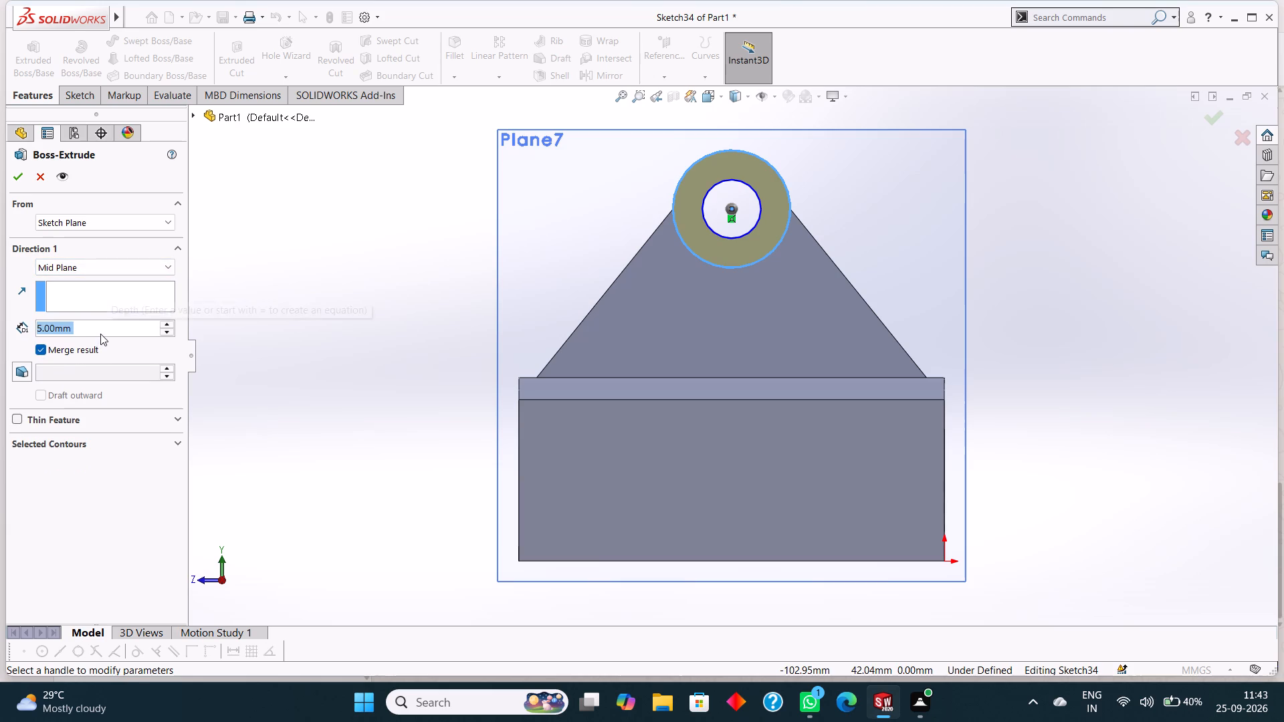
{"action": "type", "text": "10"}
{"action": "key", "text": "Return"}
{"action": "middle_click_drag", "start_coordinate": [293, 274], "coordinate": [350, 321]}
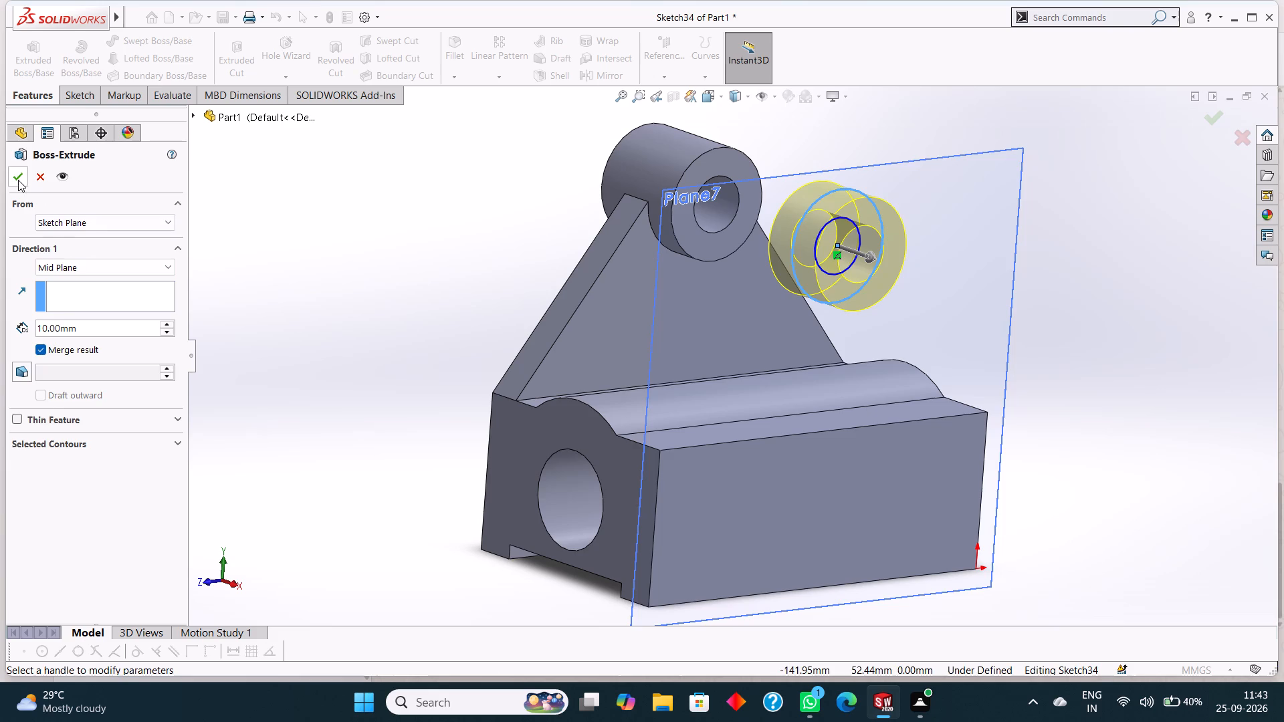
{"action": "left_click", "coordinate": [18, 180]}
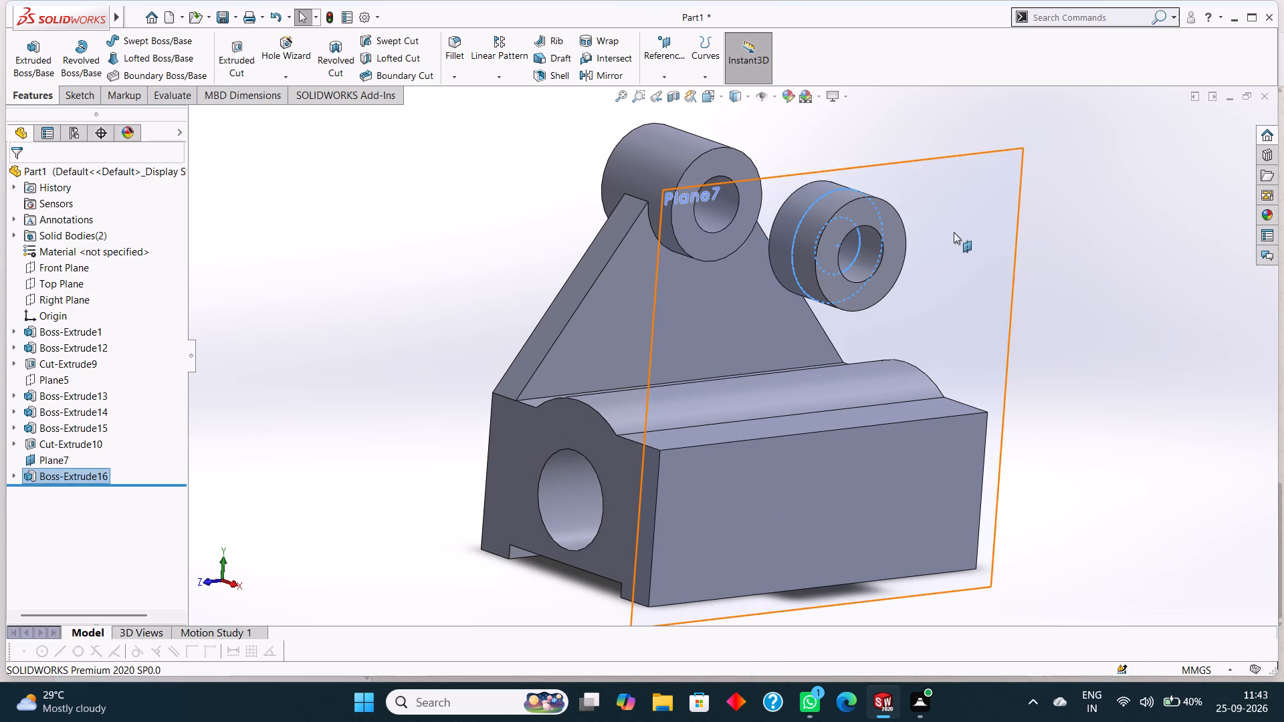
On the 36 mm offset plane, sketch three lines from the ring's side point along the block's upper edge and back to its opposite side point.
{"action": "left_click", "coordinate": [954, 232]}
{"action": "left_click", "coordinate": [946, 191]}
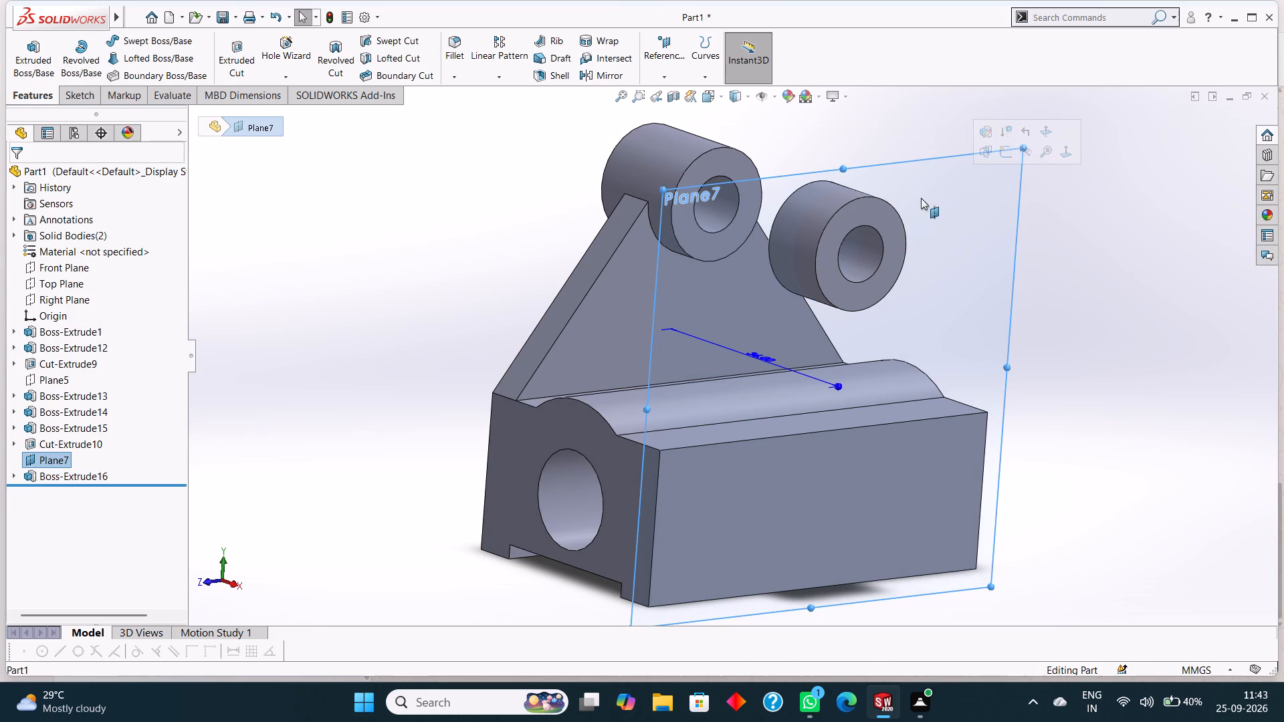
{"action": "key", "text": "ctrl+8"}
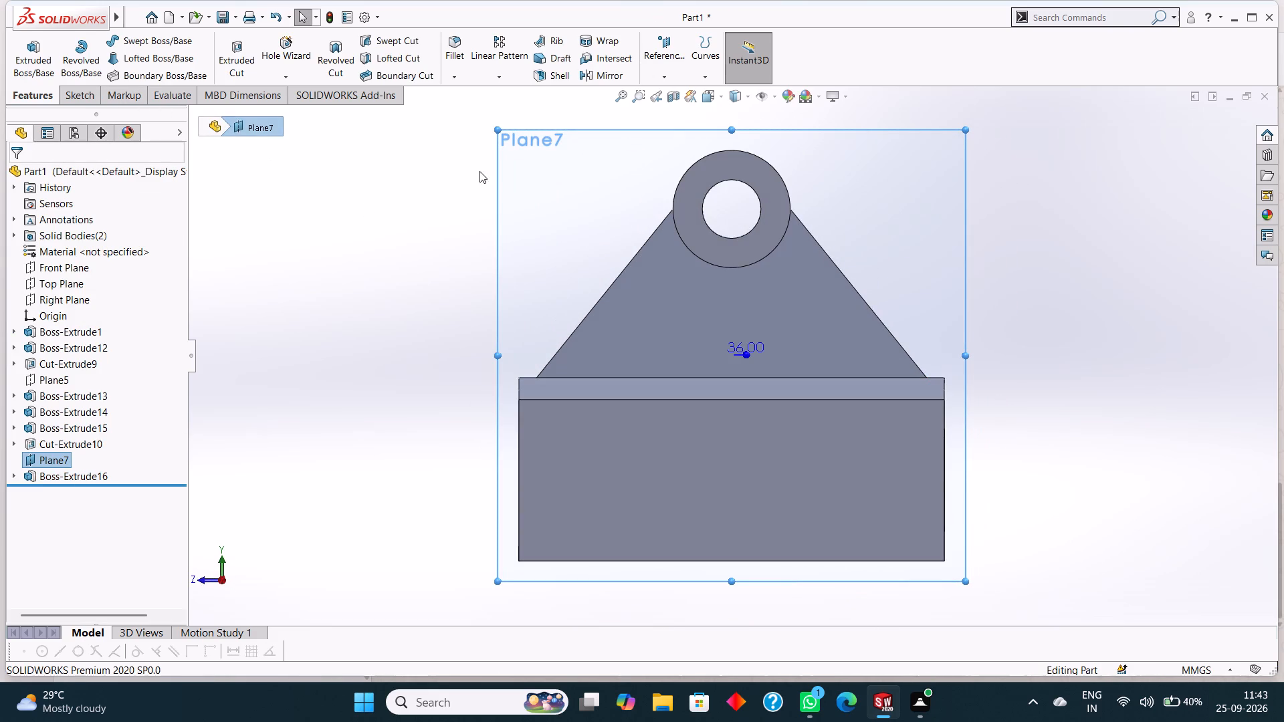
{"action": "right_click", "coordinate": [562, 185]}
{"action": "left_click", "coordinate": [591, 165]}
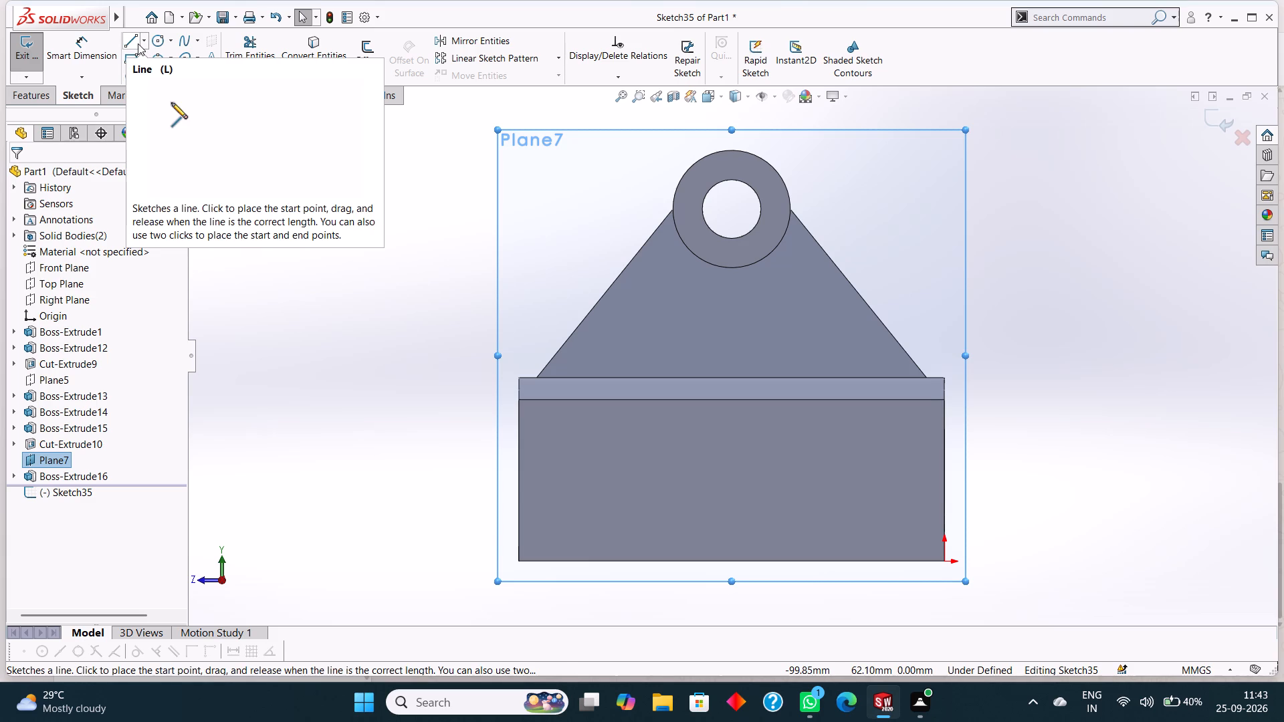
{"action": "left_click", "coordinate": [137, 36]}
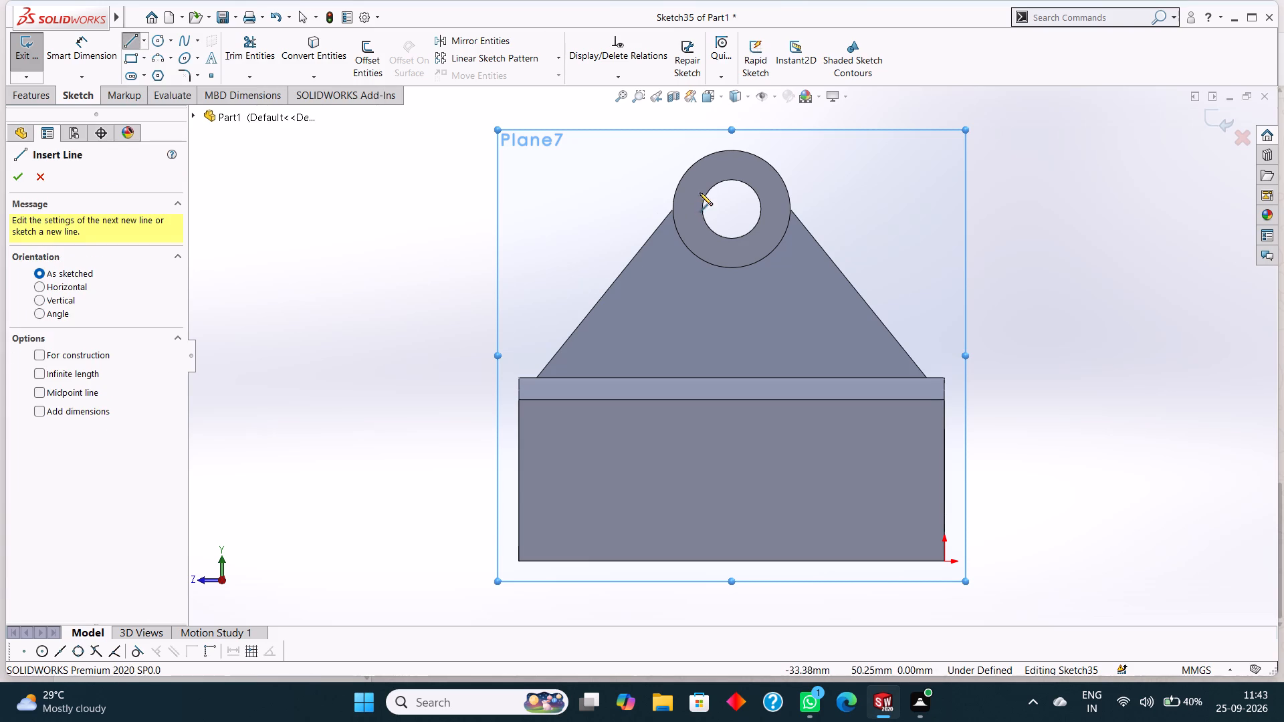
{"action": "left_click", "coordinate": [674, 208]}
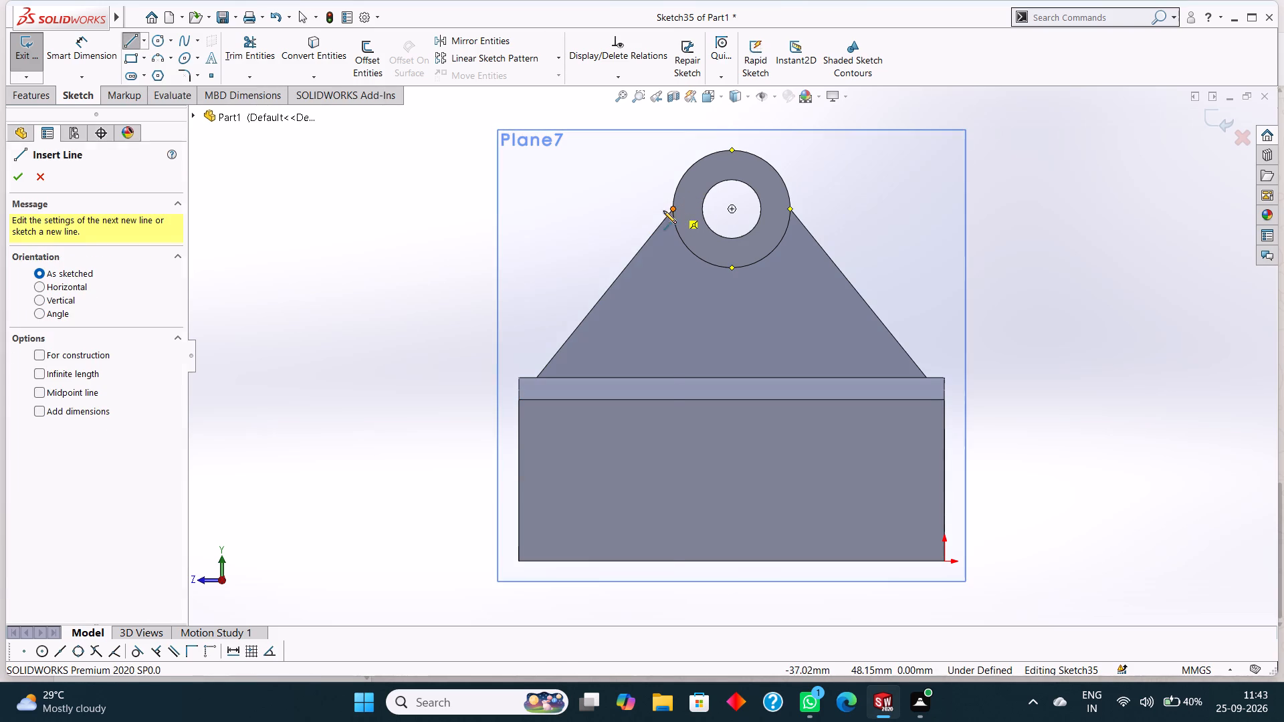
{"action": "left_click", "coordinate": [516, 398]}
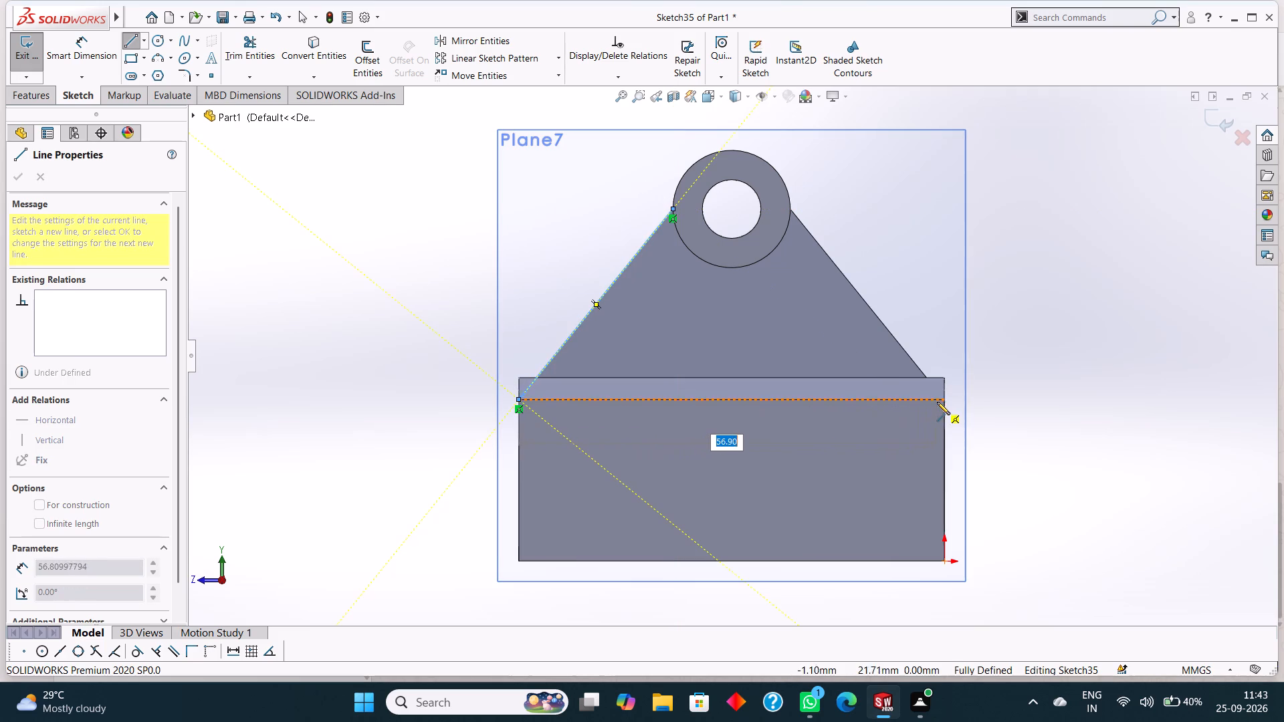
{"action": "left_click", "coordinate": [943, 400]}
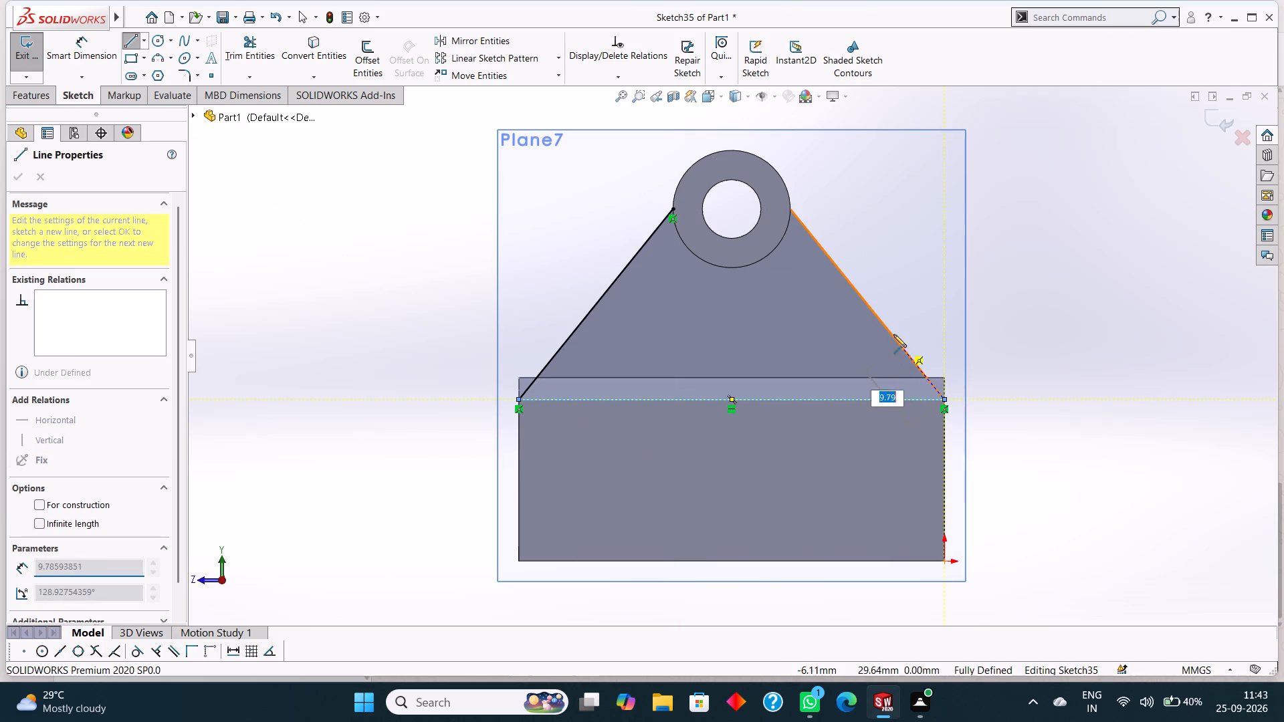
{"action": "left_click", "coordinate": [790, 210]}
{"action": "right_click", "coordinate": [865, 197]}
{"action": "left_click", "coordinate": [899, 200]}
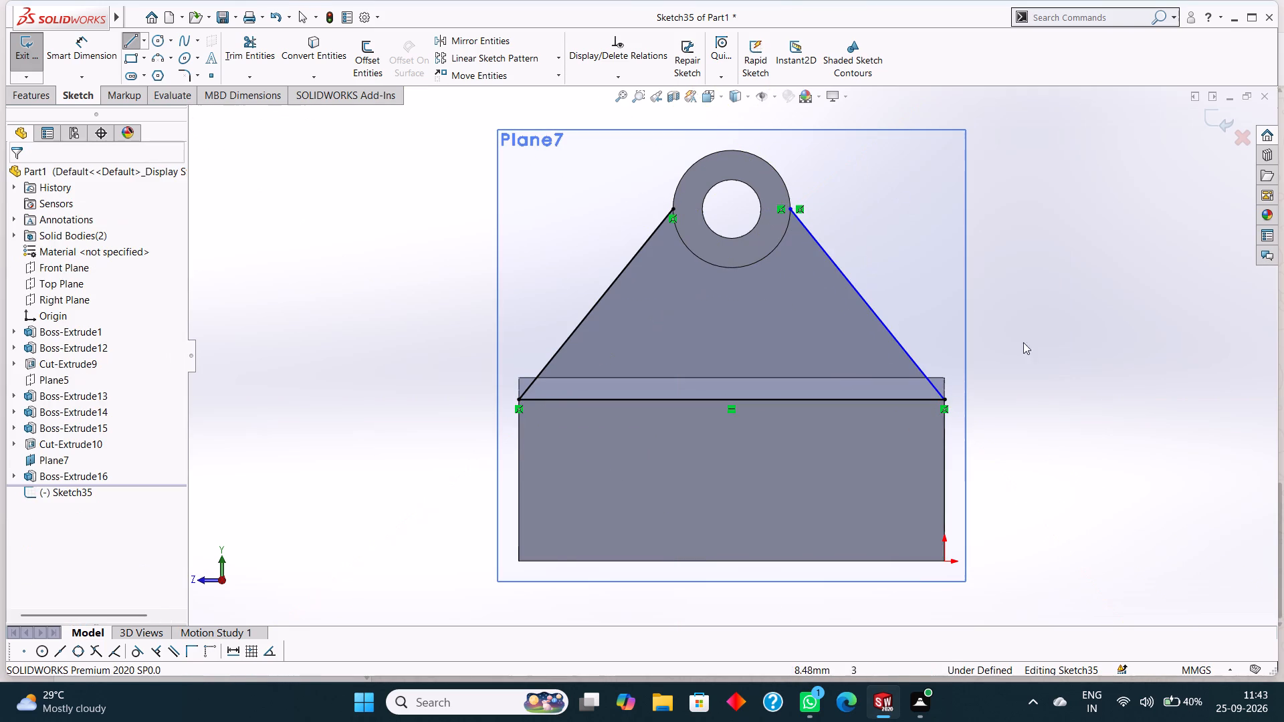
Close the web profile with a three-point arc following the lower half of the ring's outer edge.
{"action": "left_click", "coordinate": [161, 55]}
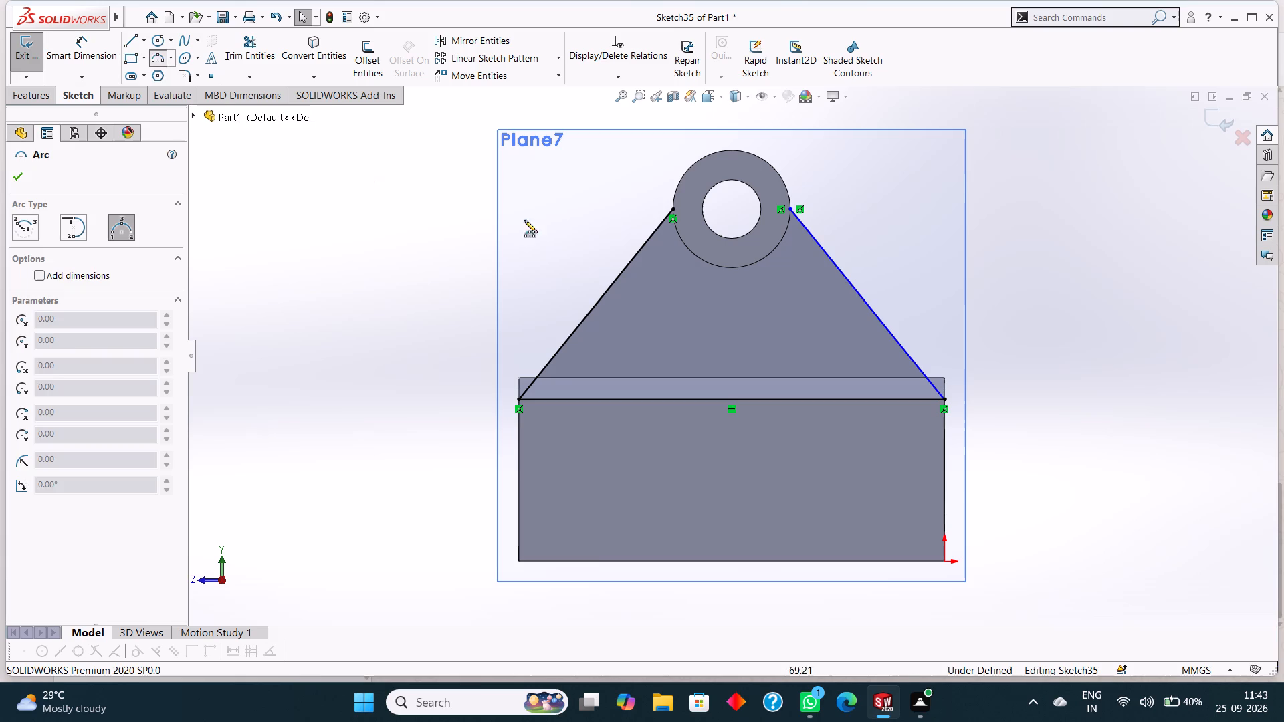
{"action": "left_click", "coordinate": [672, 208]}
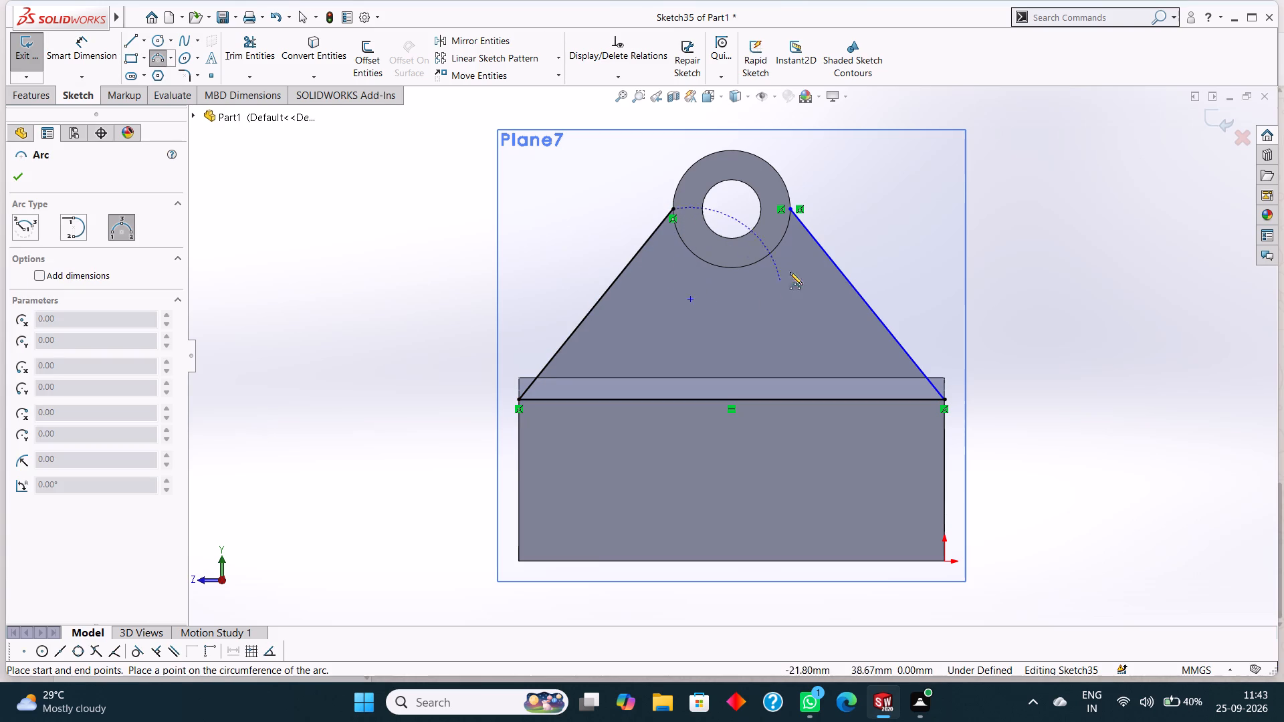
{"action": "left_click", "coordinate": [788, 209]}
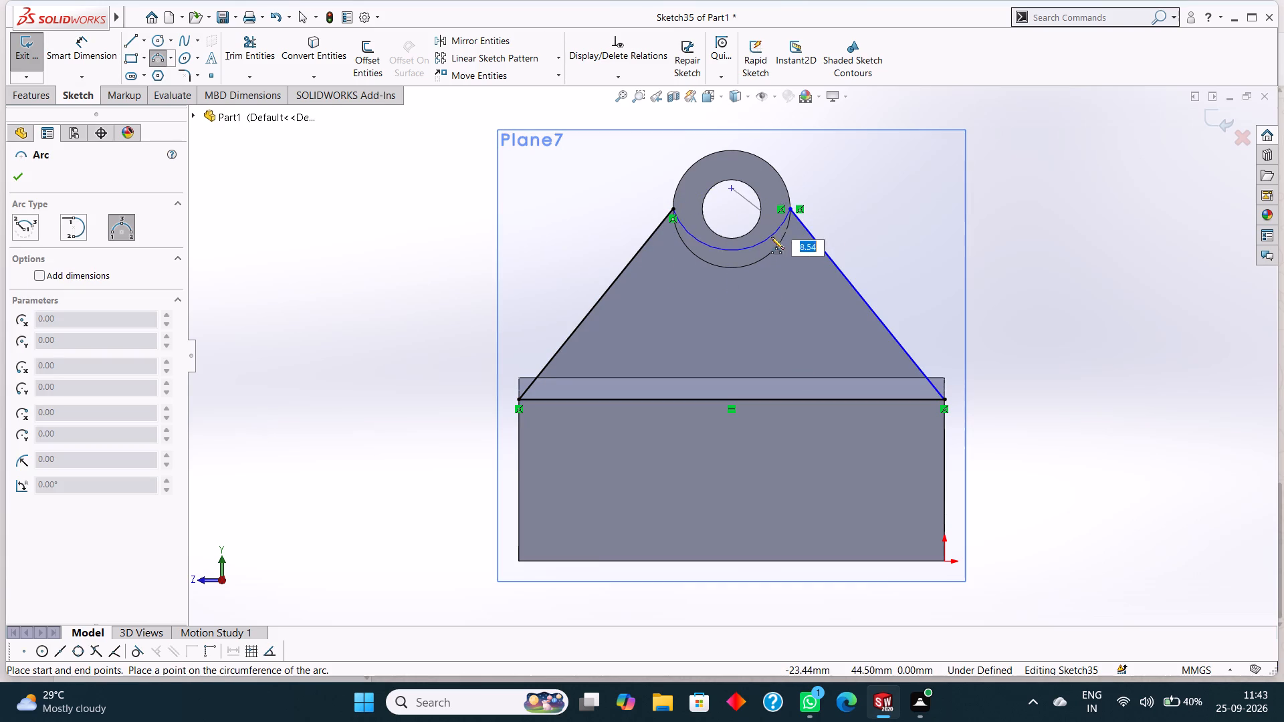
{"action": "left_click", "coordinate": [760, 259]}
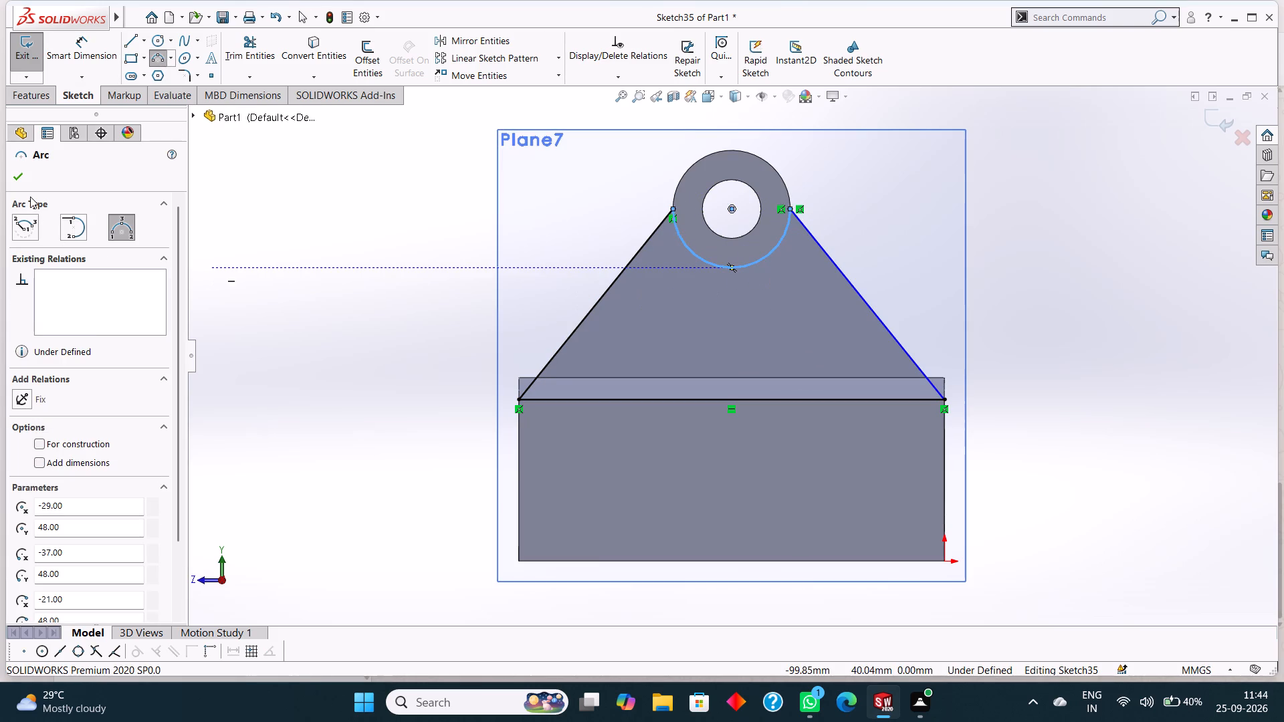
{"action": "left_click", "coordinate": [23, 175]}
Extrude the tapered web profile 5 mm Blind in the reversed direction, inward over the block, with Merge result on.
{"action": "middle_click_drag", "start_coordinate": [252, 267], "coordinate": [306, 296]}
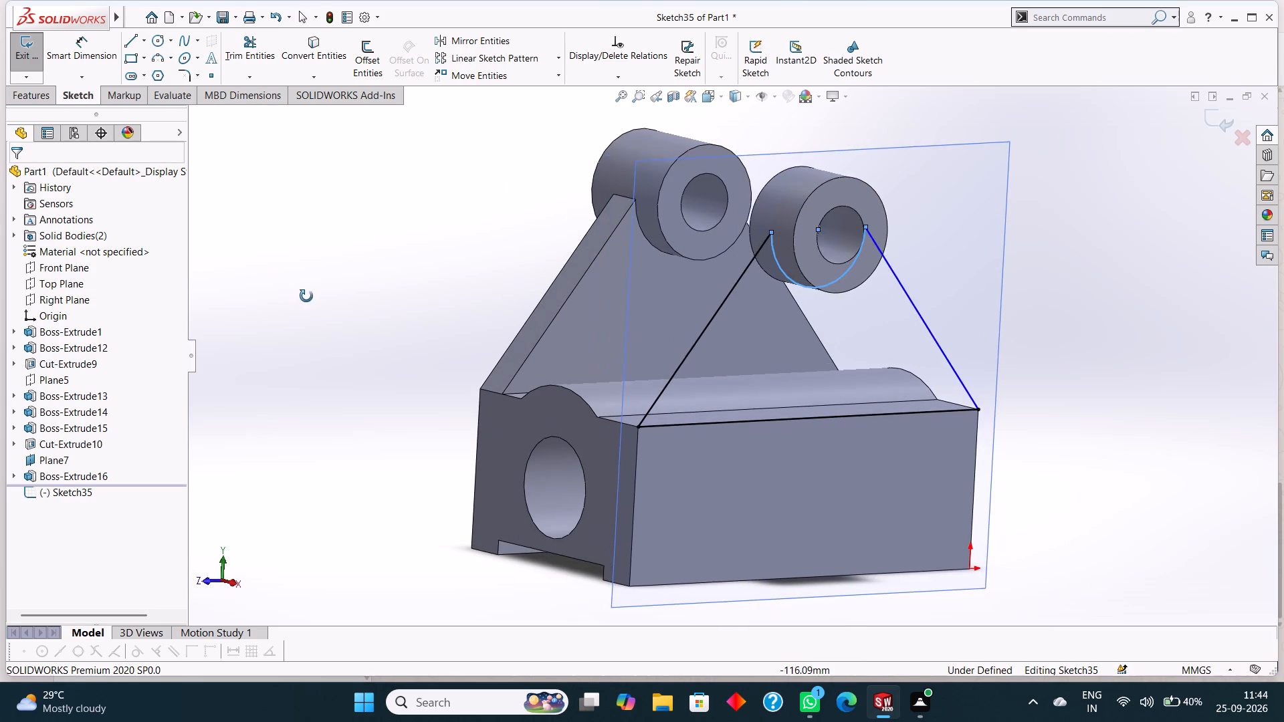
{"action": "middle_click_drag", "start_coordinate": [306, 296], "coordinate": [307, 296]}
{"action": "left_click", "coordinate": [29, 102]}
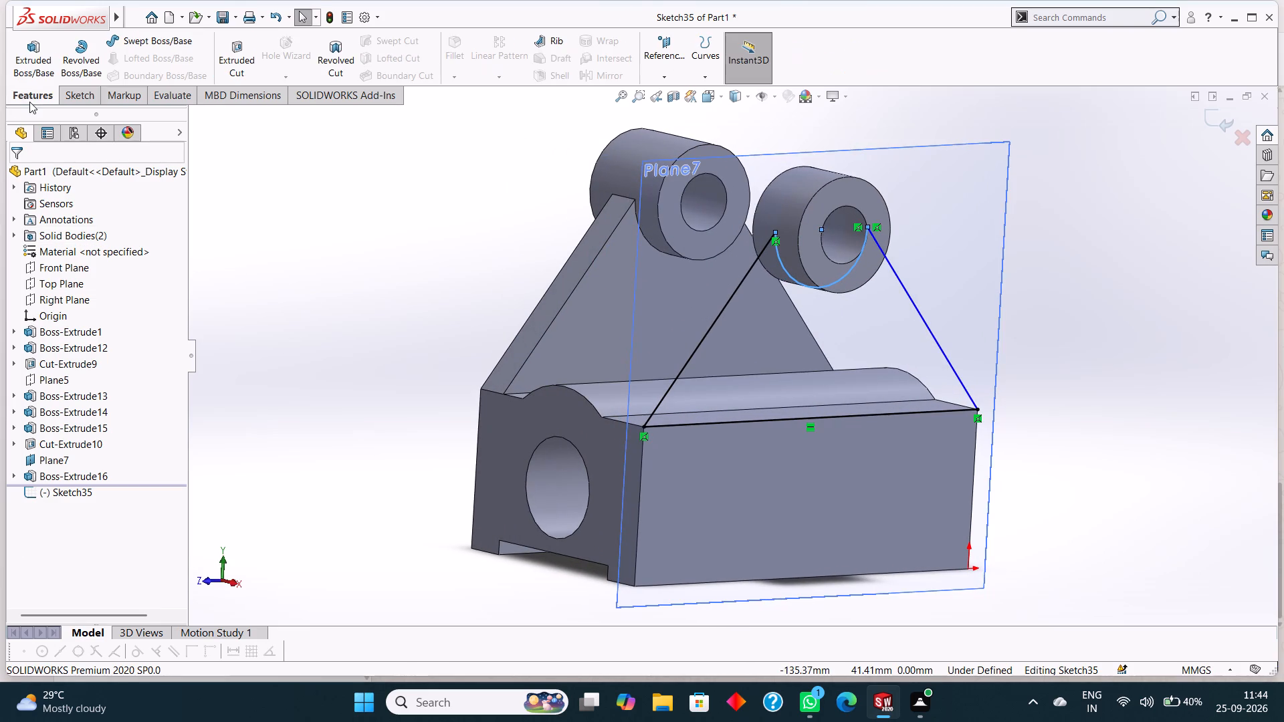
{"action": "left_click", "coordinate": [36, 59]}
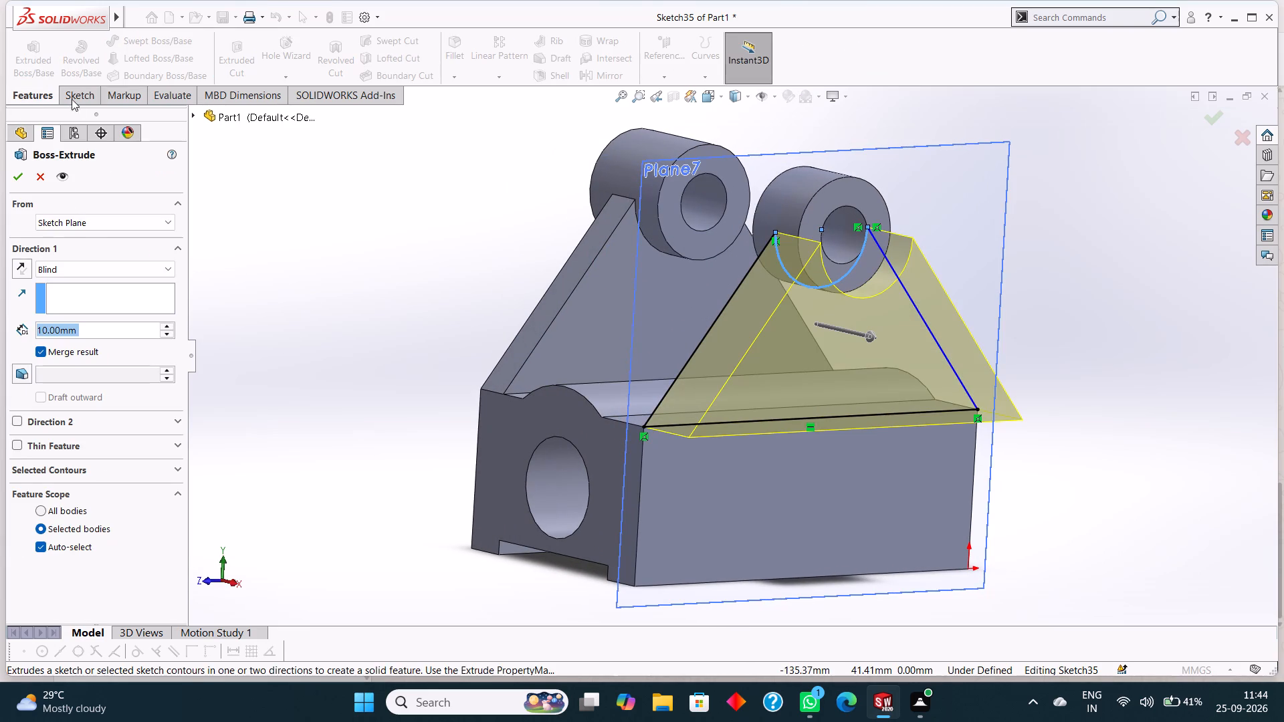
{"action": "left_click", "coordinate": [19, 259]}
{"action": "left_click_drag", "start_coordinate": [117, 330], "coordinate": [5, 329]}
{"action": "key", "text": "5"}
{"action": "key", "text": "Return"}
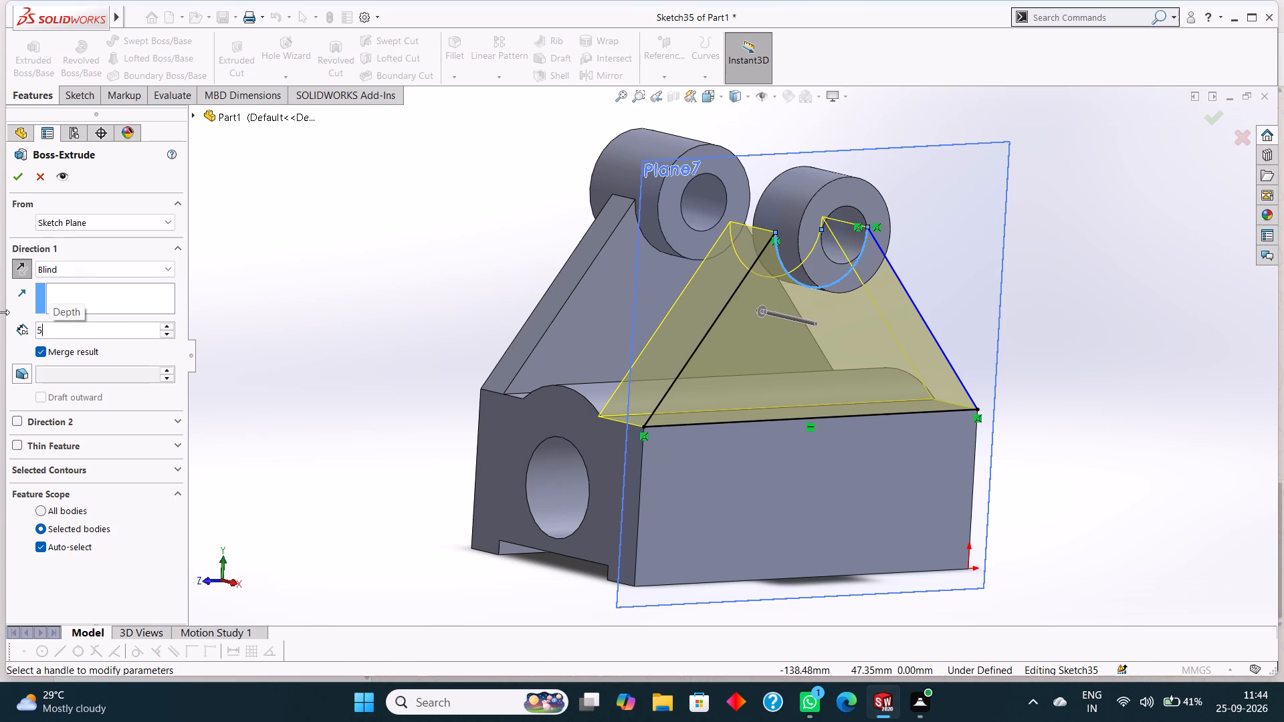
{"action": "middle_click_drag", "start_coordinate": [410, 279], "coordinate": [459, 317]}
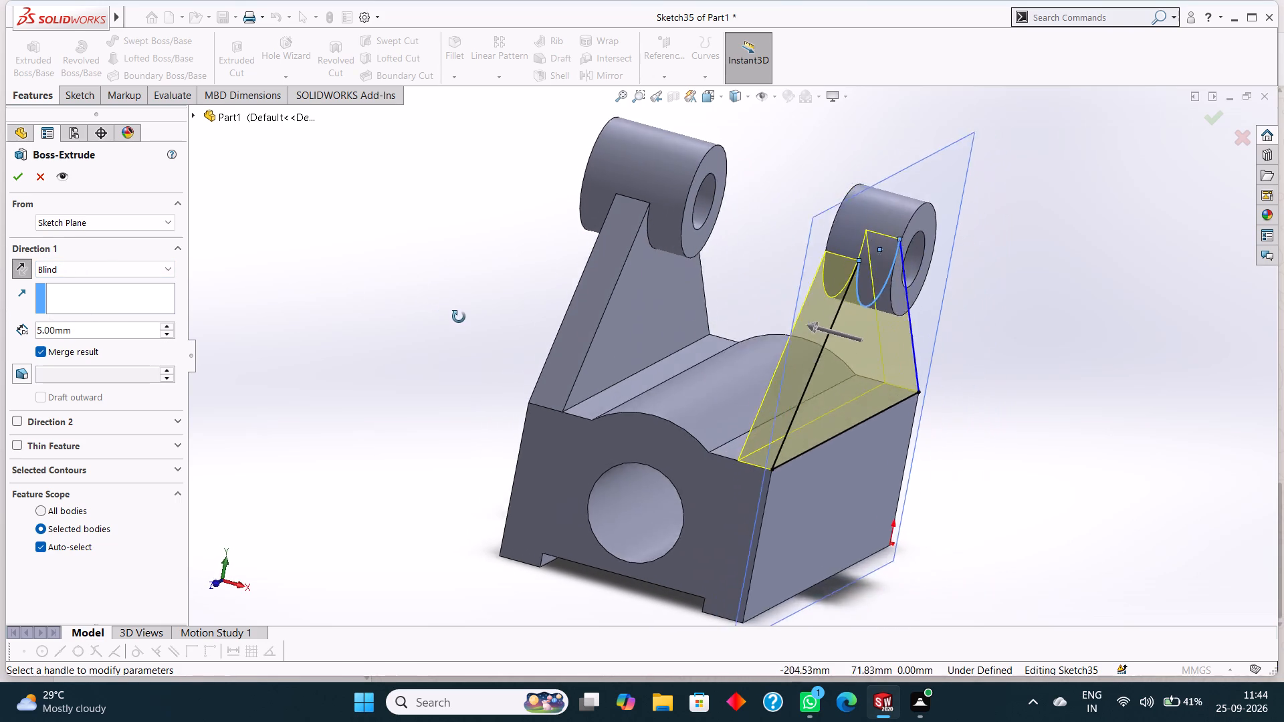
{"action": "middle_click_drag", "start_coordinate": [459, 317], "coordinate": [469, 332]}
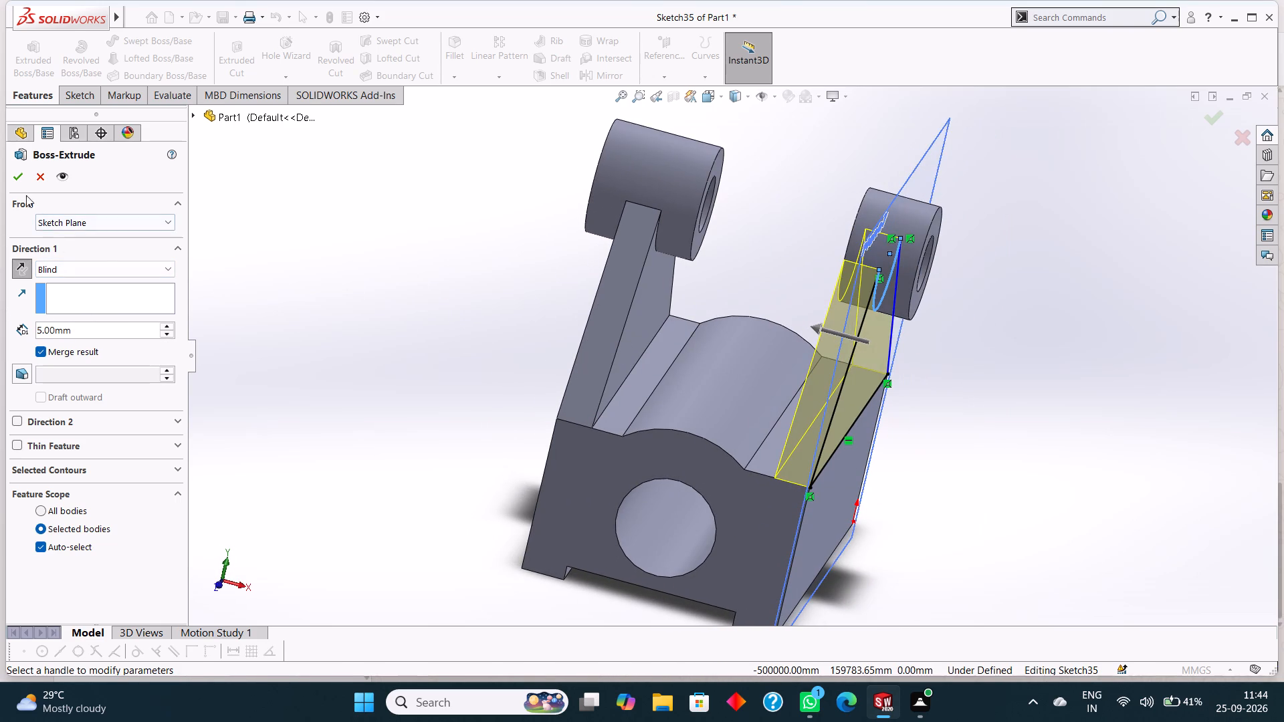
{"action": "left_click", "coordinate": [19, 183]}
{"action": "left_click", "coordinate": [302, 268]}
On the new web's inner face, sketch a circle of radius 8 mm concentric with the ring's bore.
{"action": "middle_click_drag", "start_coordinate": [310, 271], "coordinate": [373, 302]}
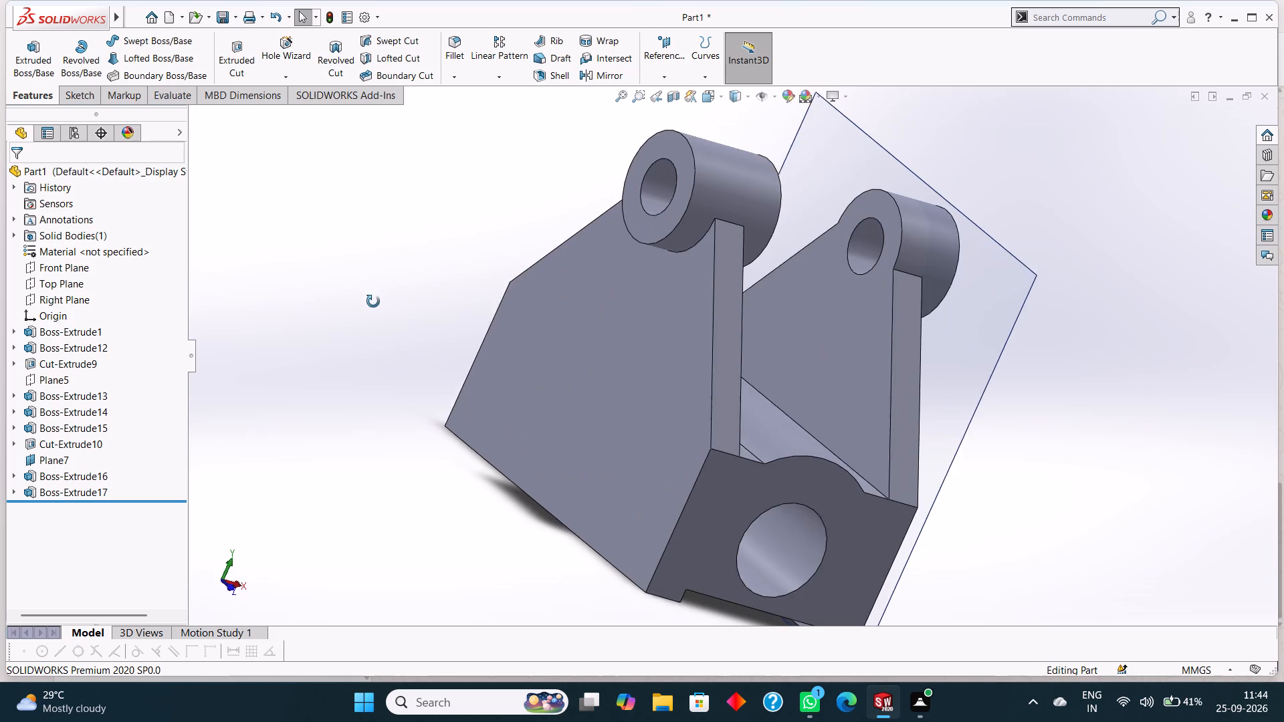
{"action": "middle_click_drag", "start_coordinate": [373, 302], "coordinate": [383, 308]}
{"action": "left_click", "coordinate": [863, 328]}
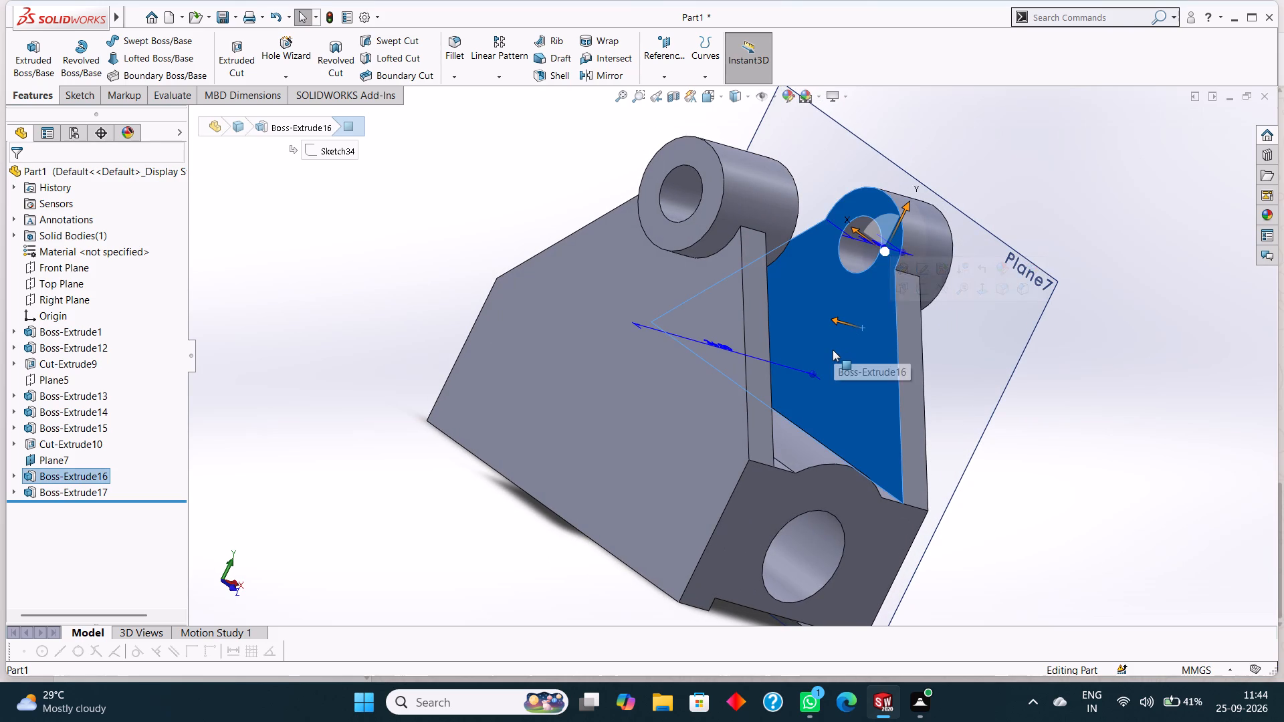
{"action": "right_click", "coordinate": [827, 300]}
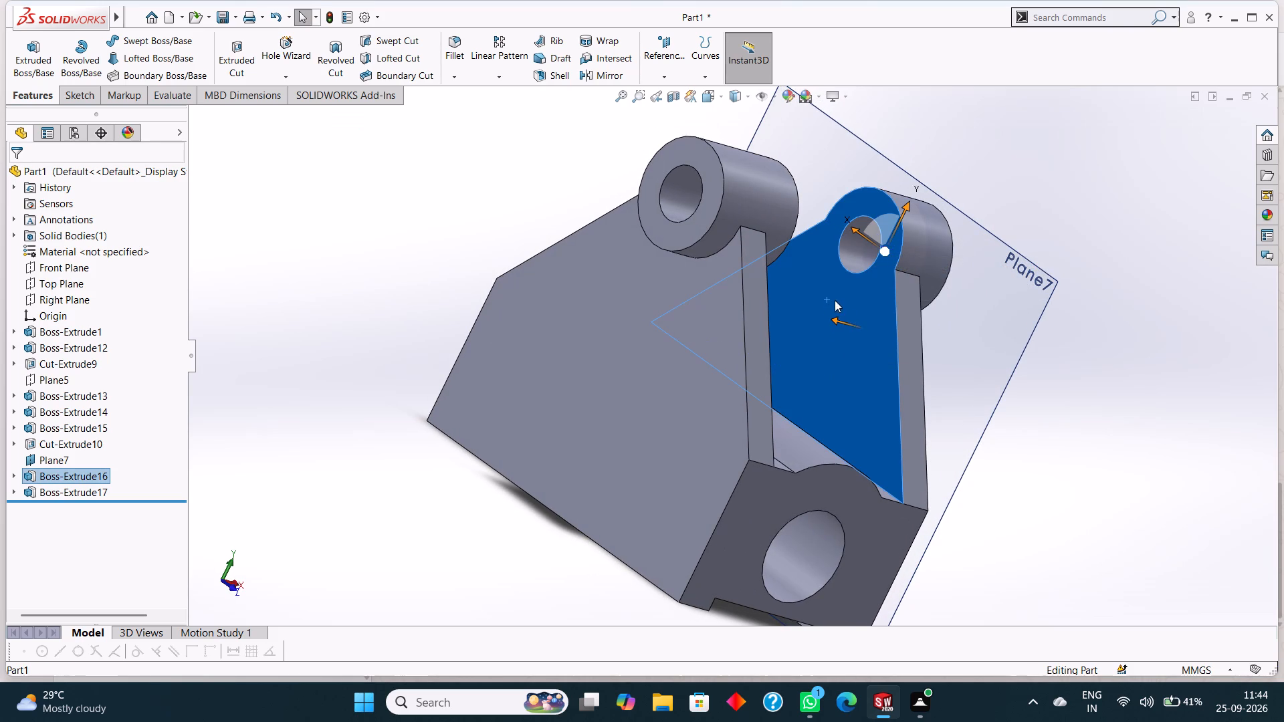
{"action": "left_click", "coordinate": [861, 281]}
{"action": "key", "text": "Escape"}
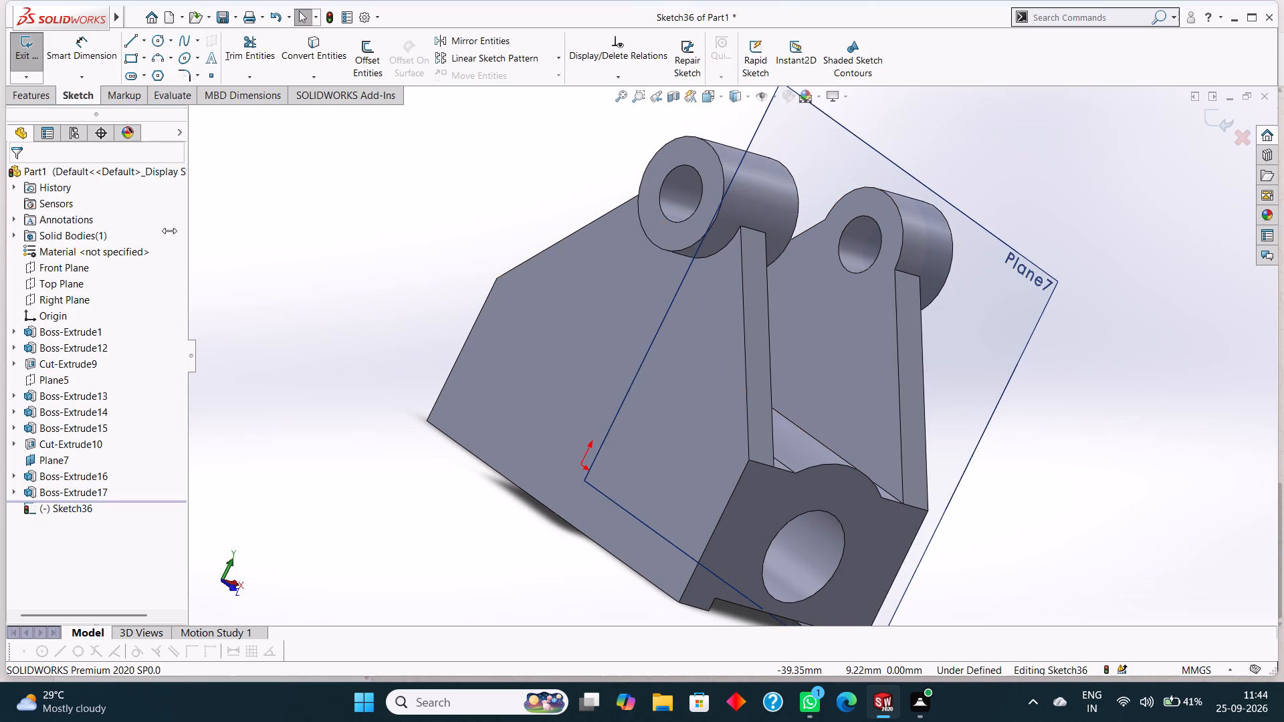
{"action": "left_click", "coordinate": [154, 45]}
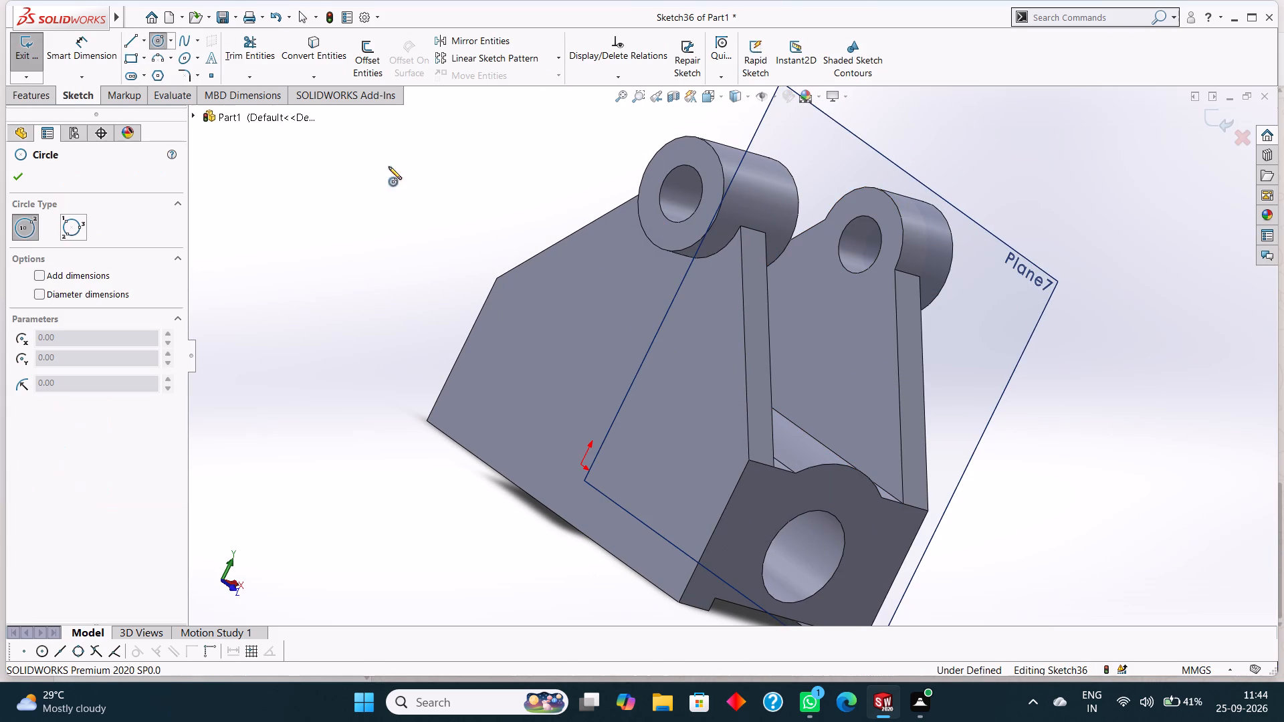
{"action": "scroll", "coordinate": [867, 240], "scroll_direction": "down", "scroll_amount": 1}
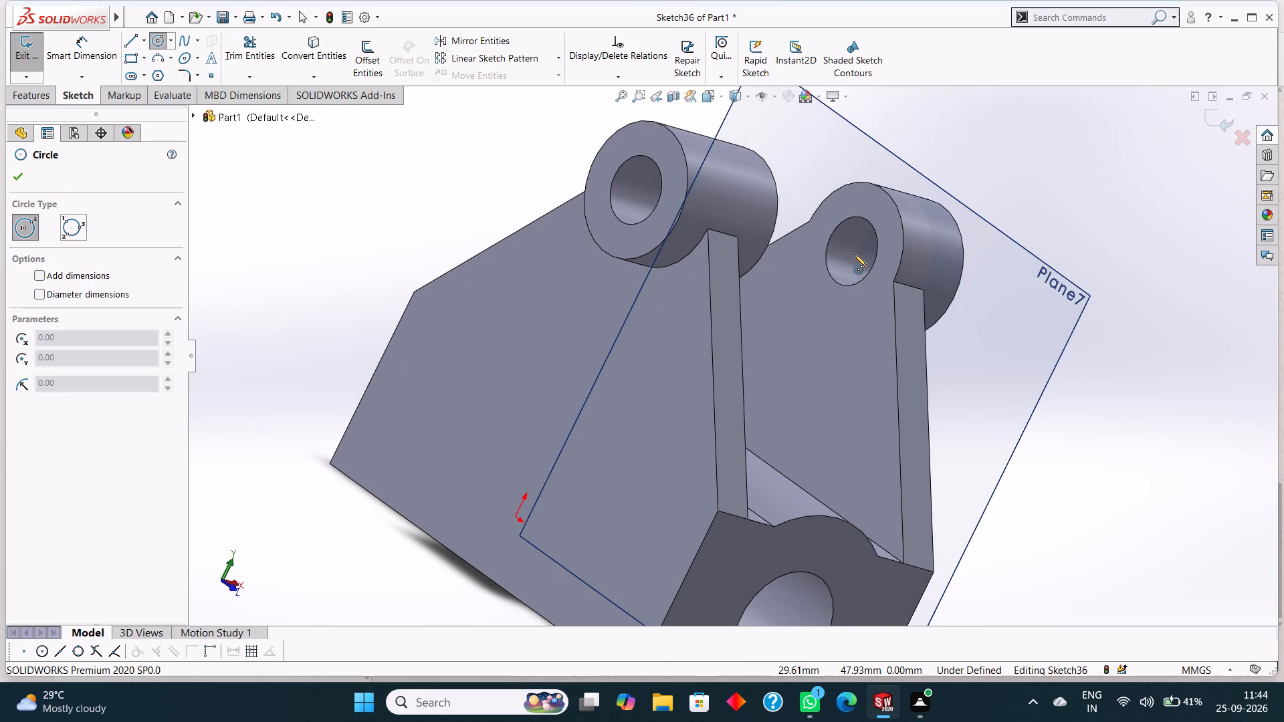
{"action": "left_click", "coordinate": [851, 253]}
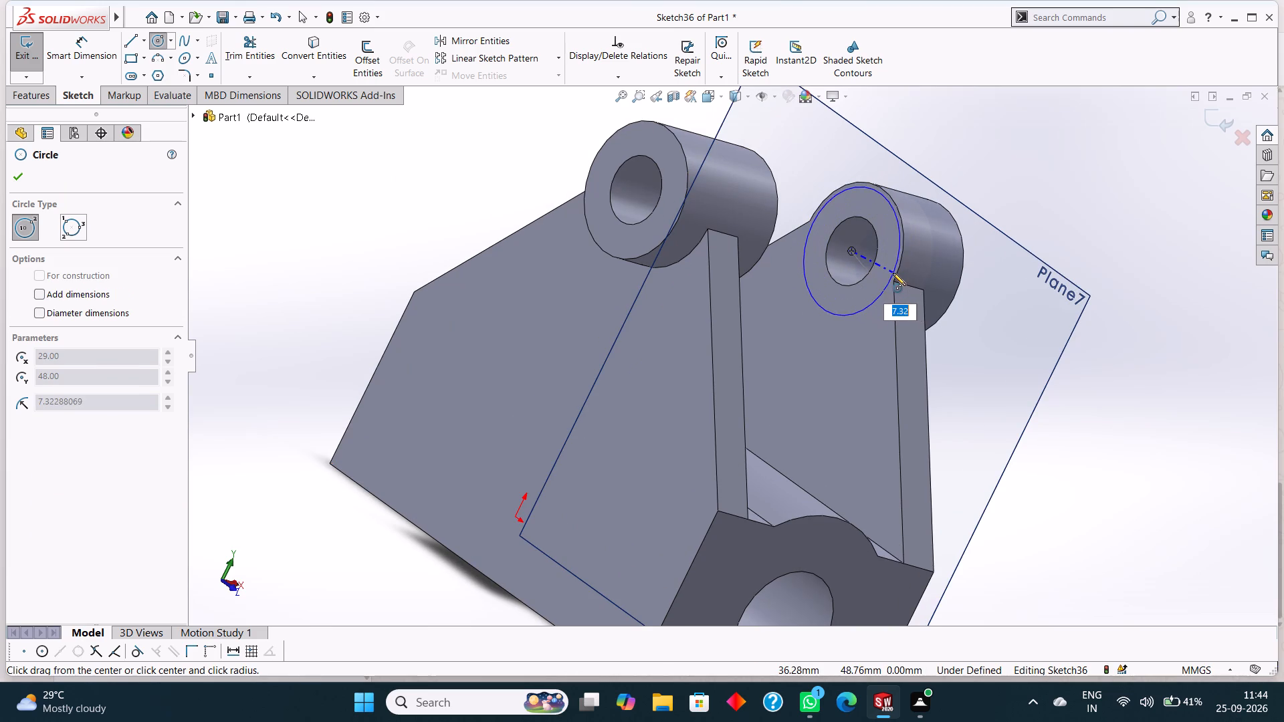
{"action": "key", "text": "8"}
{"action": "key", "text": "Return"}
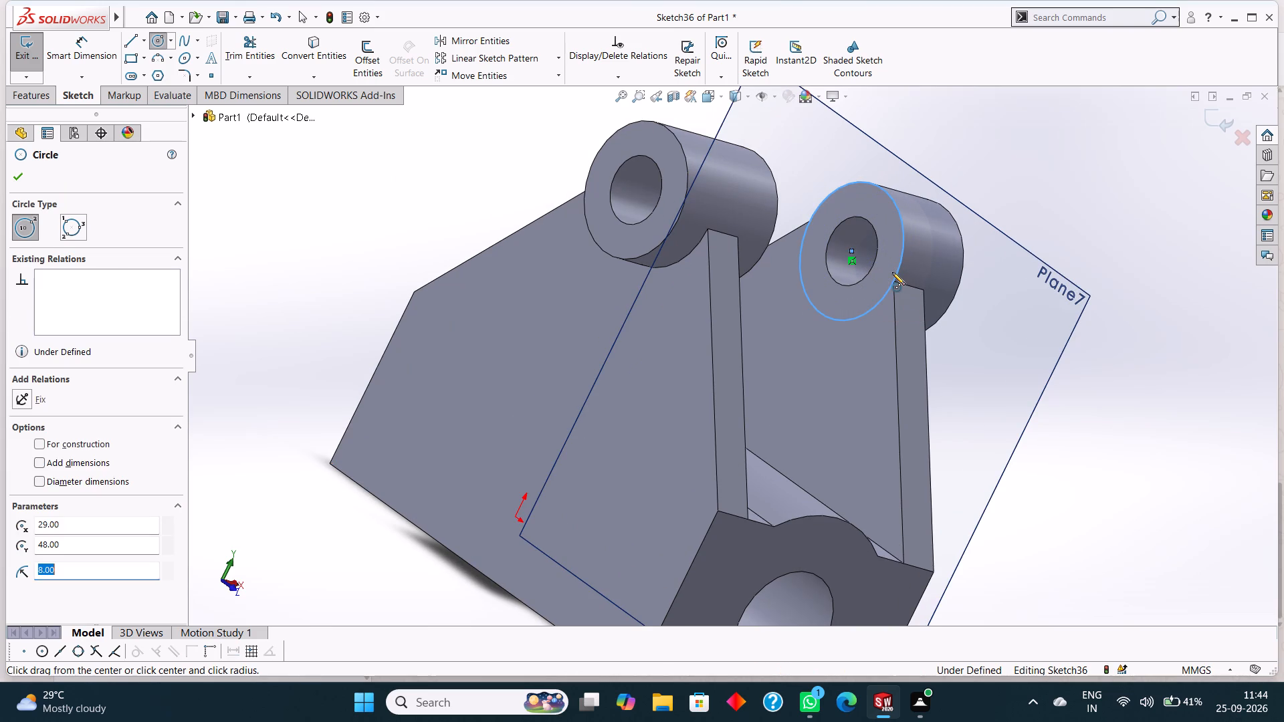
{"action": "left_click", "coordinate": [21, 178]}
Extrude the 8 mm radius circle 5 mm Blind toward the opposite ring, merging the result.
{"action": "left_click", "coordinate": [25, 102]}
{"action": "left_click", "coordinate": [33, 71]}
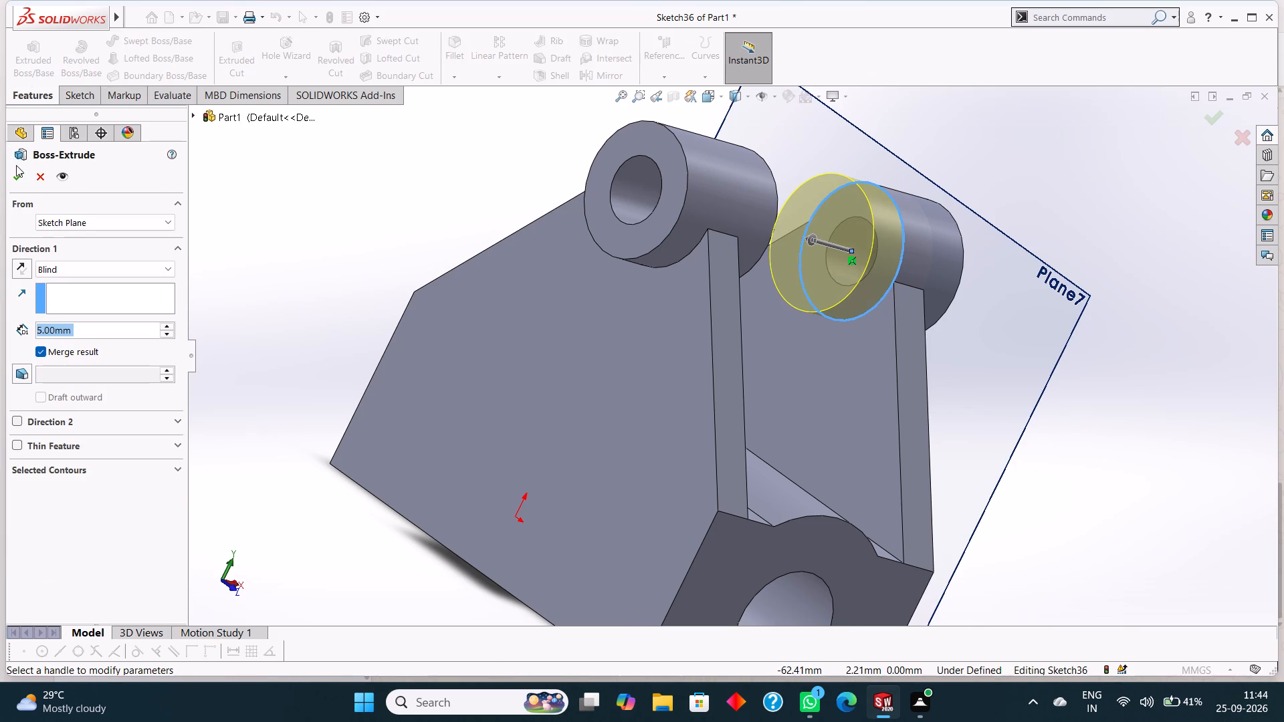
{"action": "left_click", "coordinate": [17, 177]}
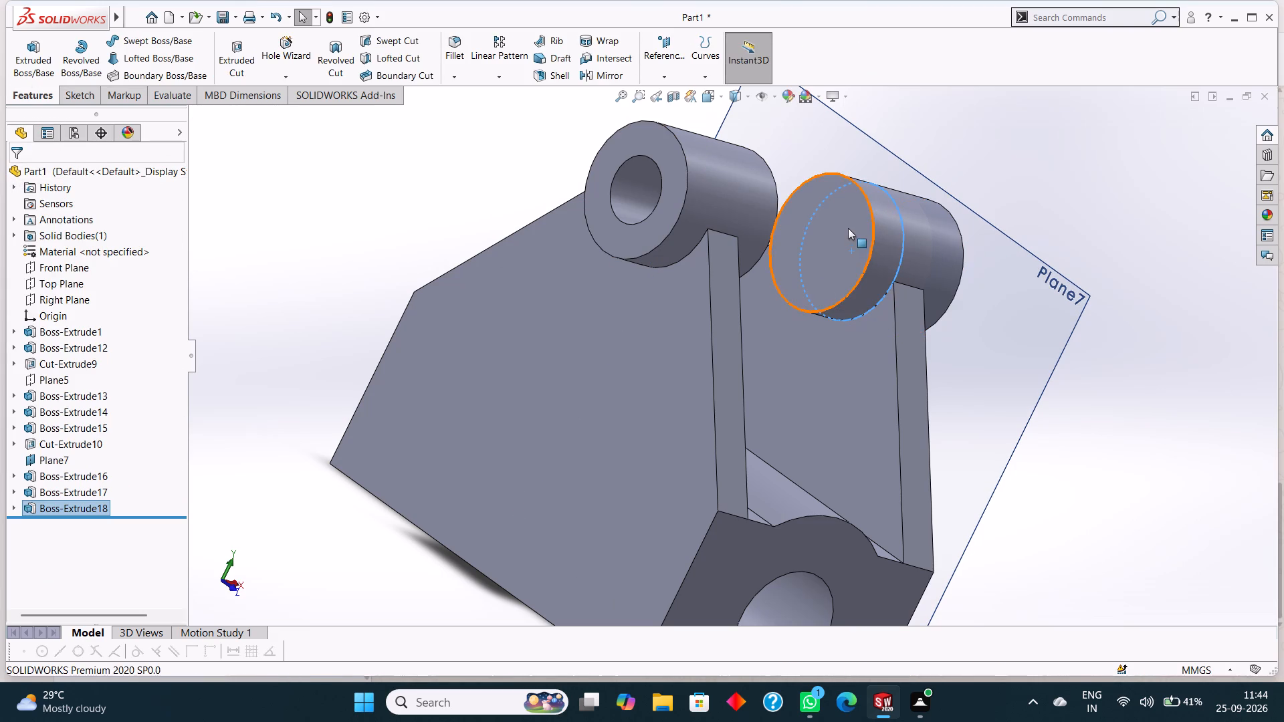
On the inner end face of the newly extruded boss, sketch a circle about 3.9 mm in radius concentric with the boss.
{"action": "left_click", "coordinate": [848, 228]}
{"action": "key", "text": "ctrl+8"}
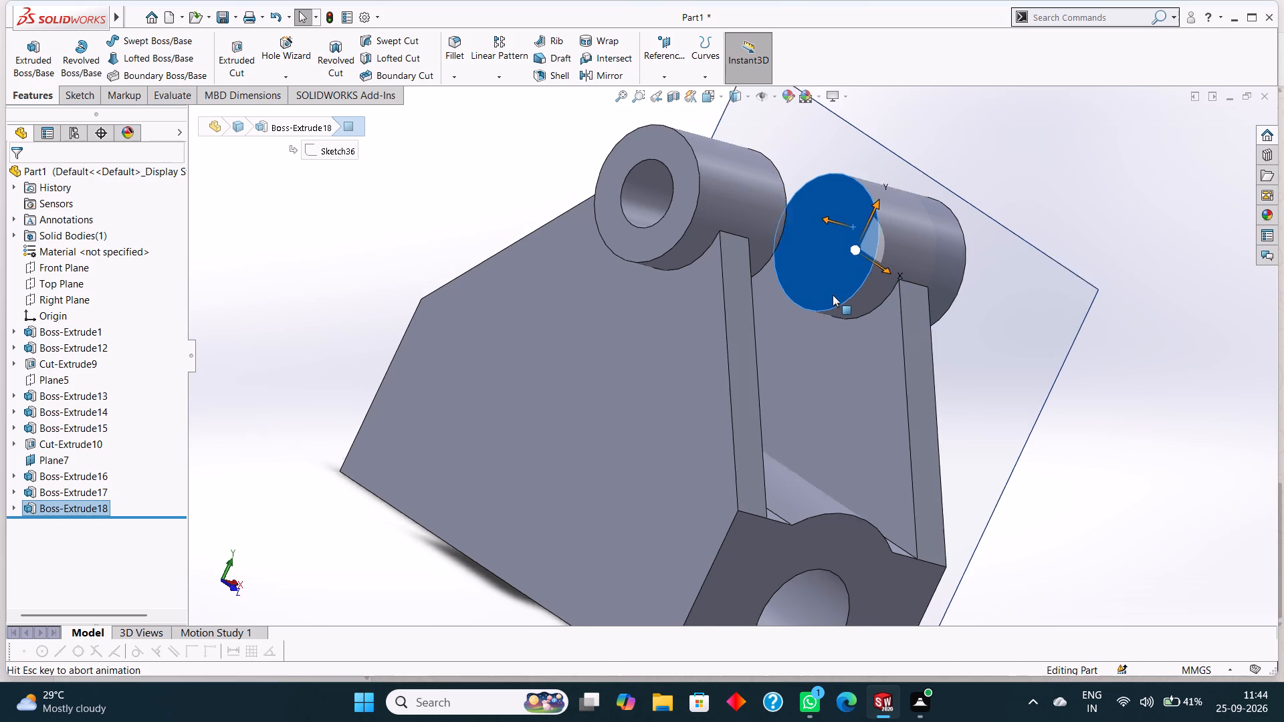
{"action": "right_click", "coordinate": [718, 201]}
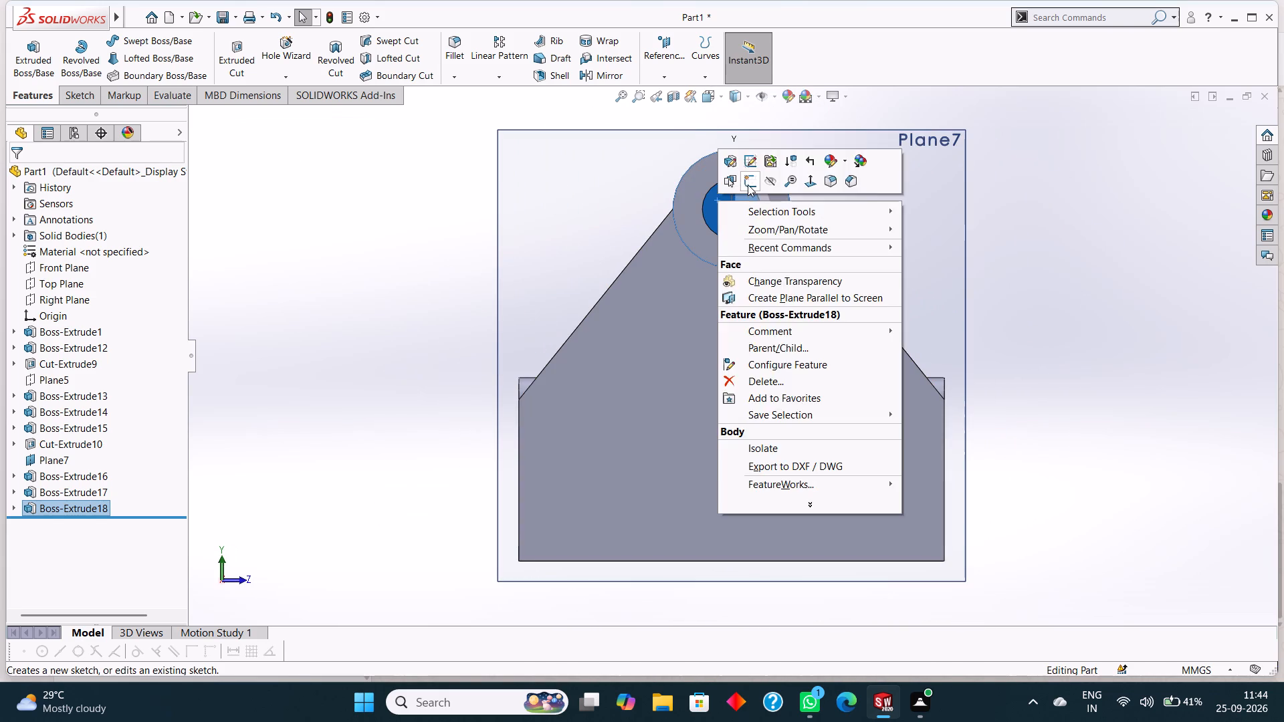
{"action": "left_click", "coordinate": [748, 185]}
{"action": "key", "text": "Escape"}
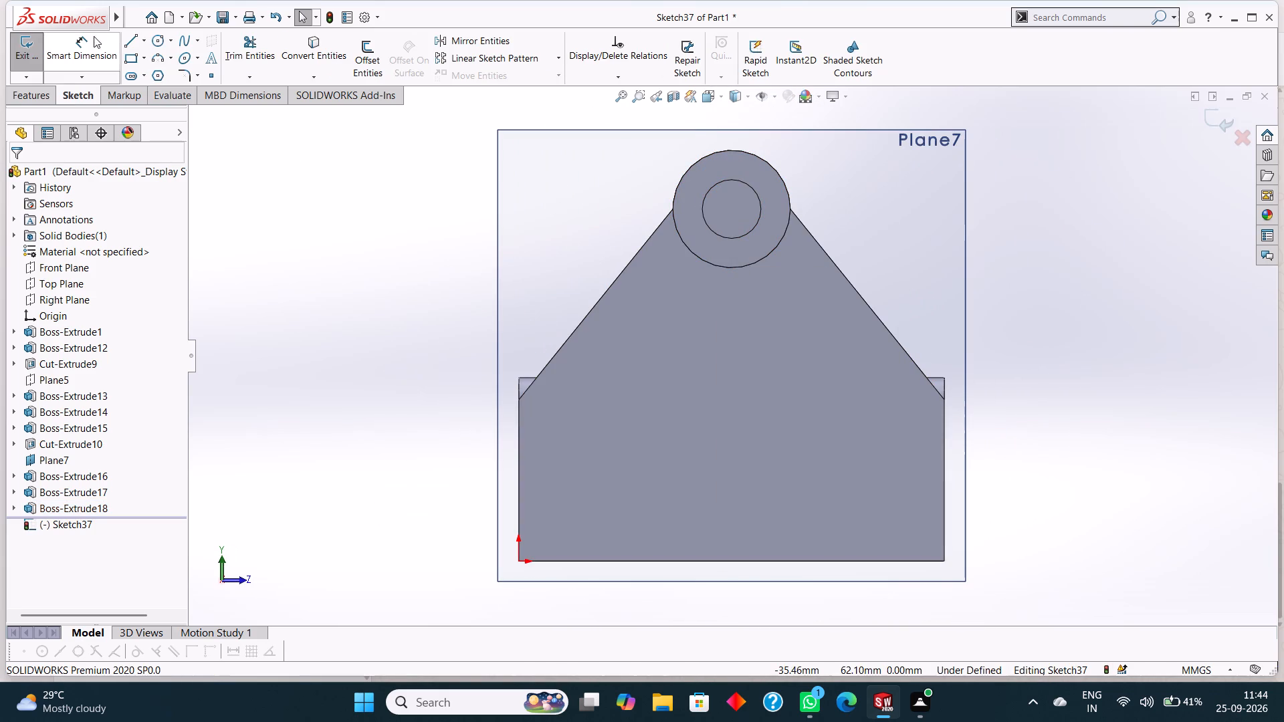
{"action": "left_click", "coordinate": [154, 39]}
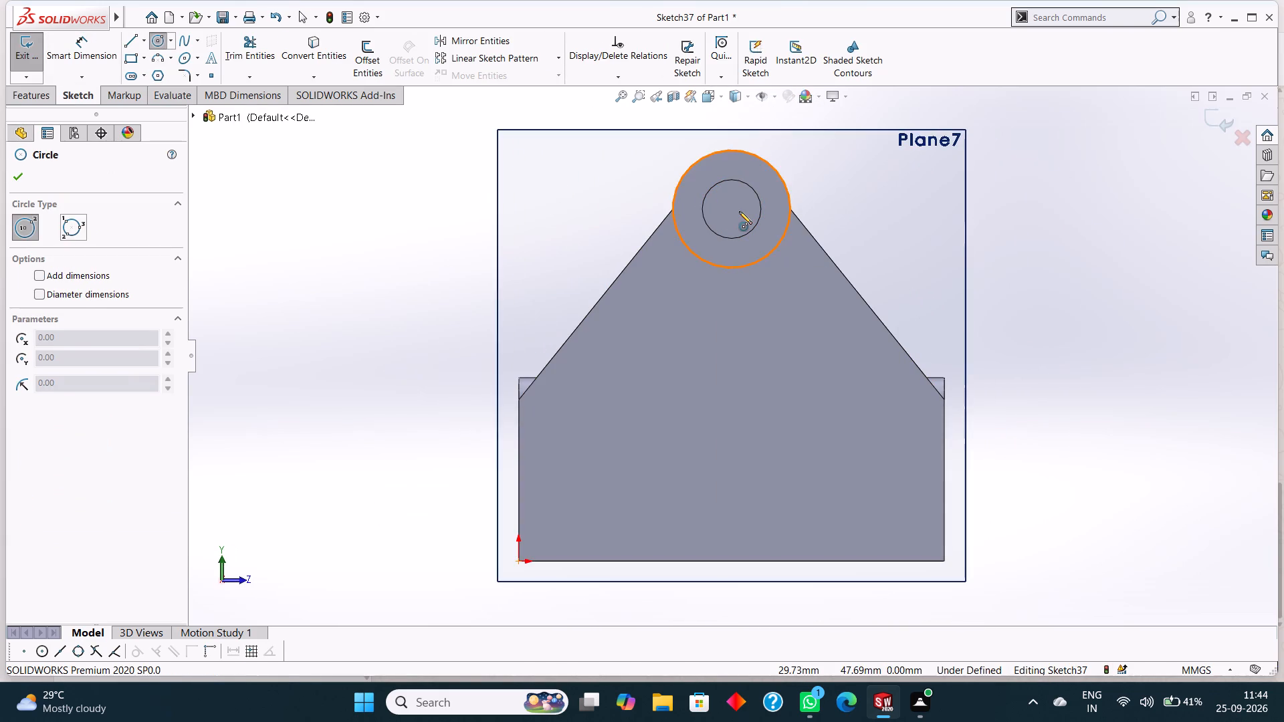
{"action": "left_click", "coordinate": [732, 208]}
{"action": "left_click", "coordinate": [759, 217]}
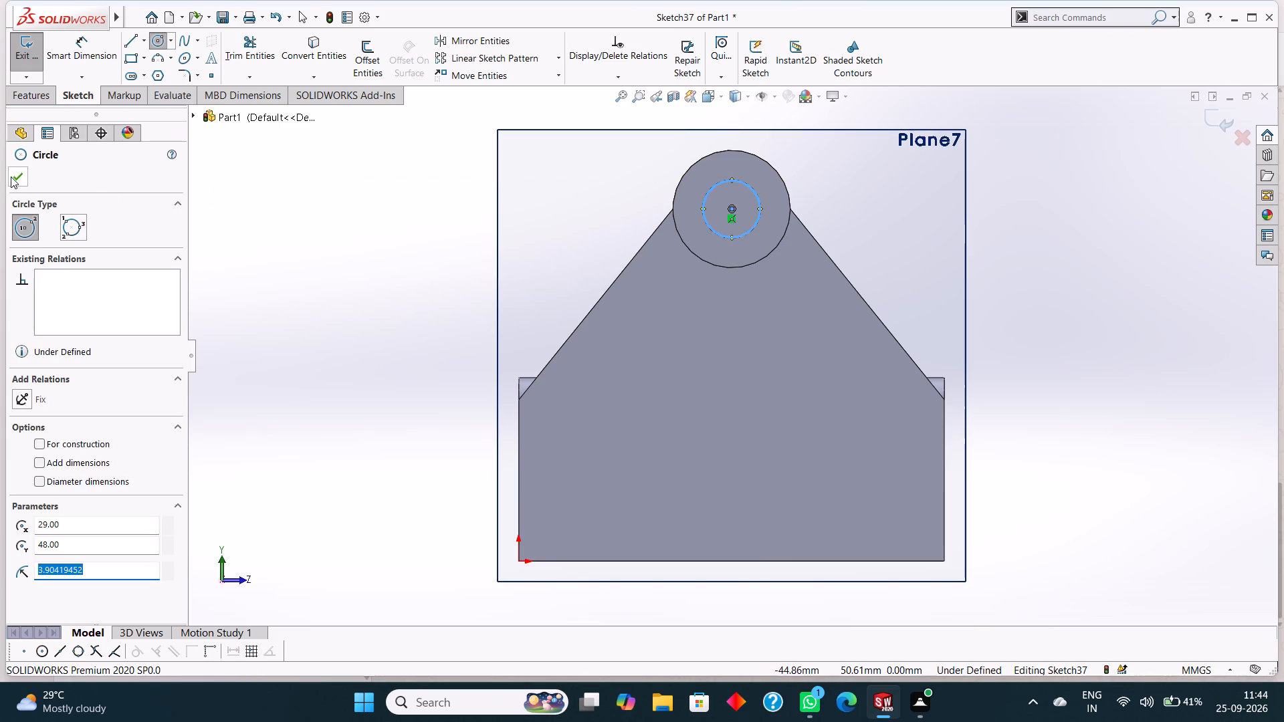
{"action": "left_click", "coordinate": [16, 176]}
Dimension the concentric circle's diameter to 8 mm.
{"action": "left_click", "coordinate": [75, 55]}
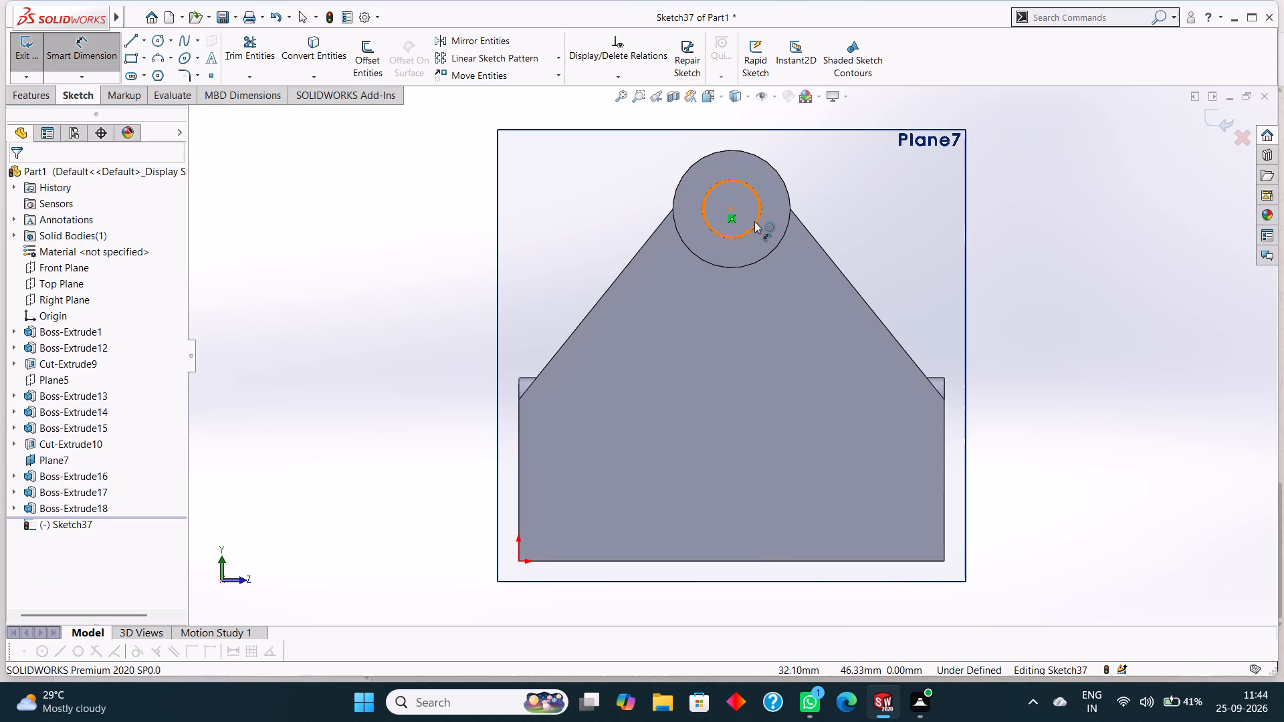
{"action": "left_click", "coordinate": [754, 221]}
{"action": "left_click", "coordinate": [769, 222]}
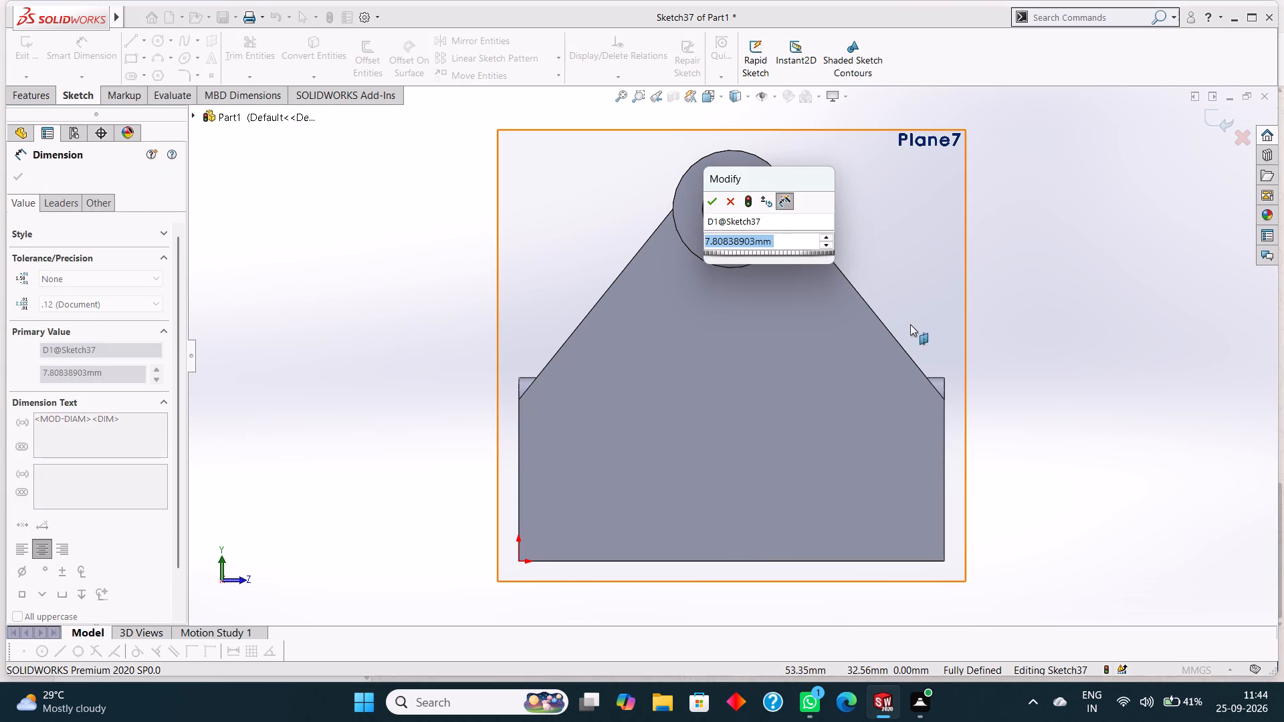
{"action": "key", "text": "8"}
{"action": "key", "text": "Return"}
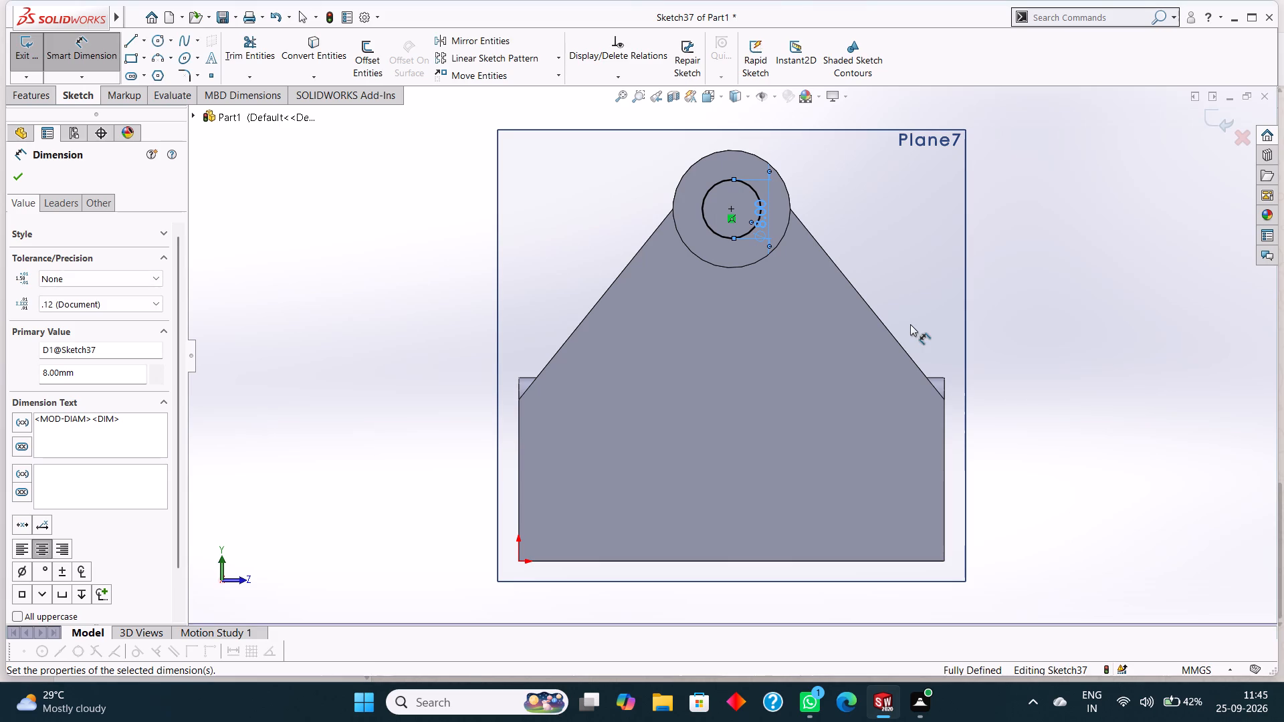
{"action": "left_click", "coordinate": [13, 169]}
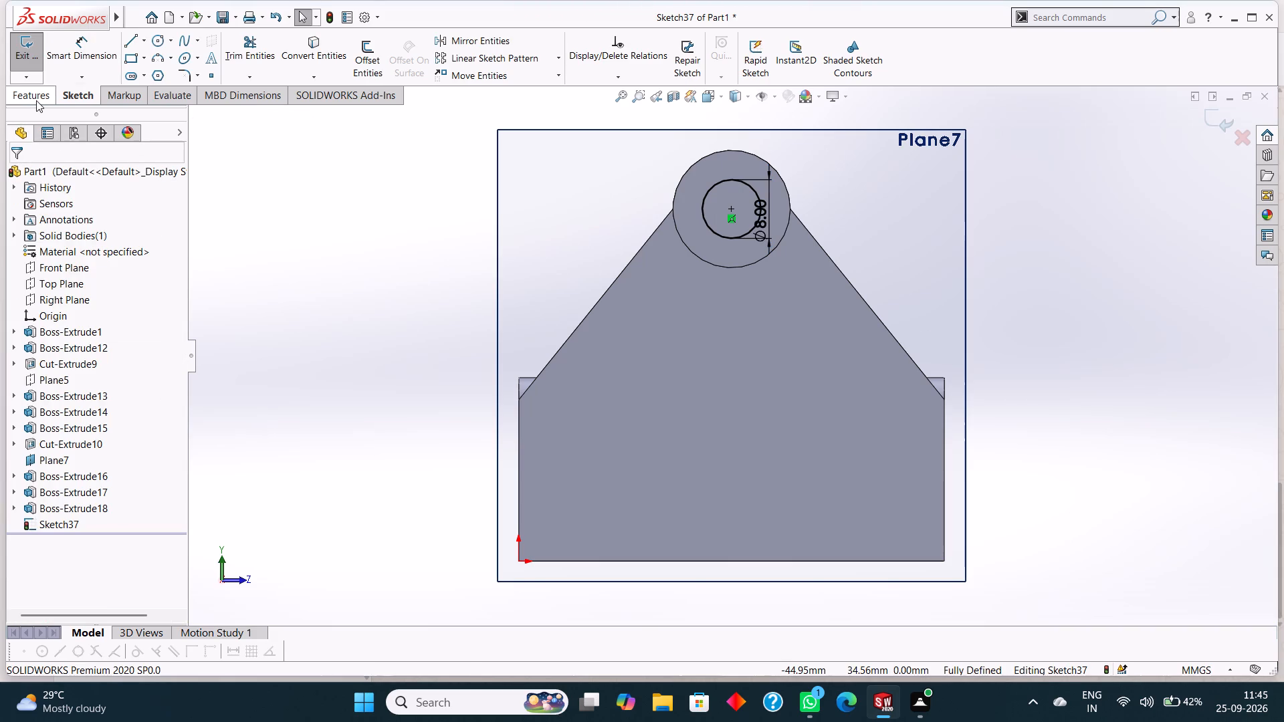
Cut the 8 mm circle Through All to open the bore through the new boss.
{"action": "left_click", "coordinate": [36, 99]}
{"action": "left_click", "coordinate": [230, 64]}
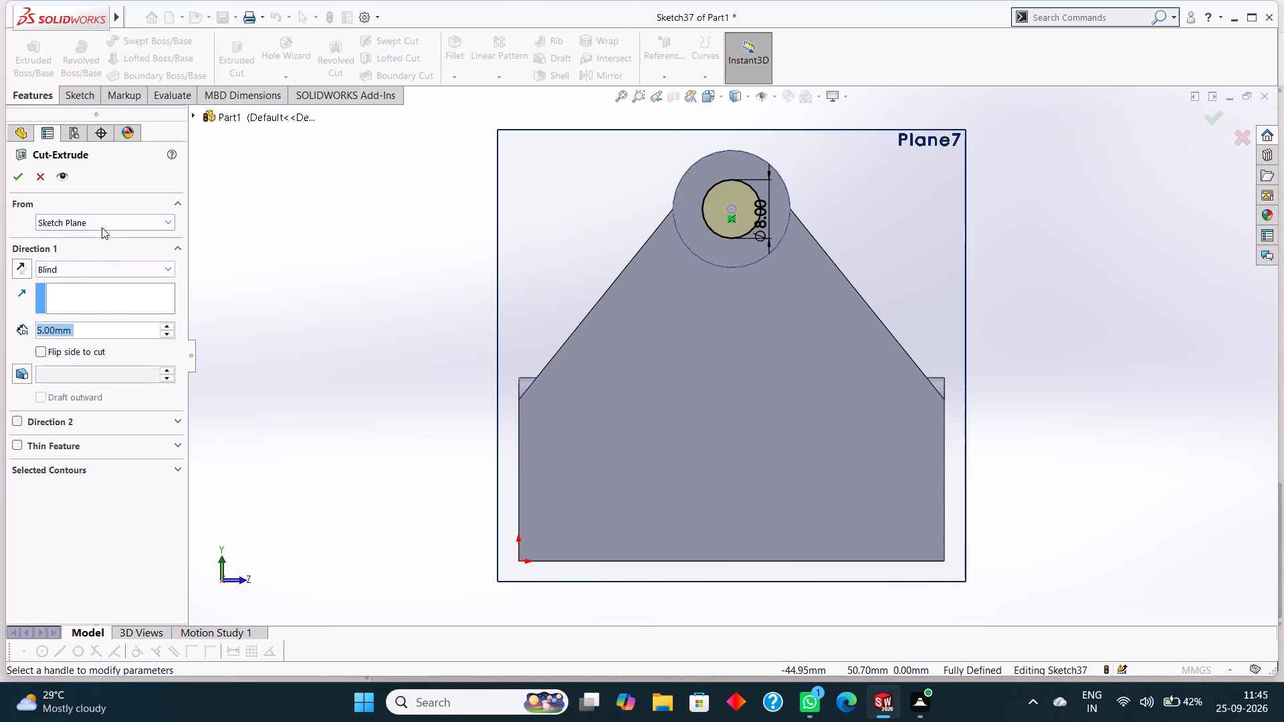
{"action": "left_click", "coordinate": [98, 267]}
{"action": "left_click", "coordinate": [87, 294]}
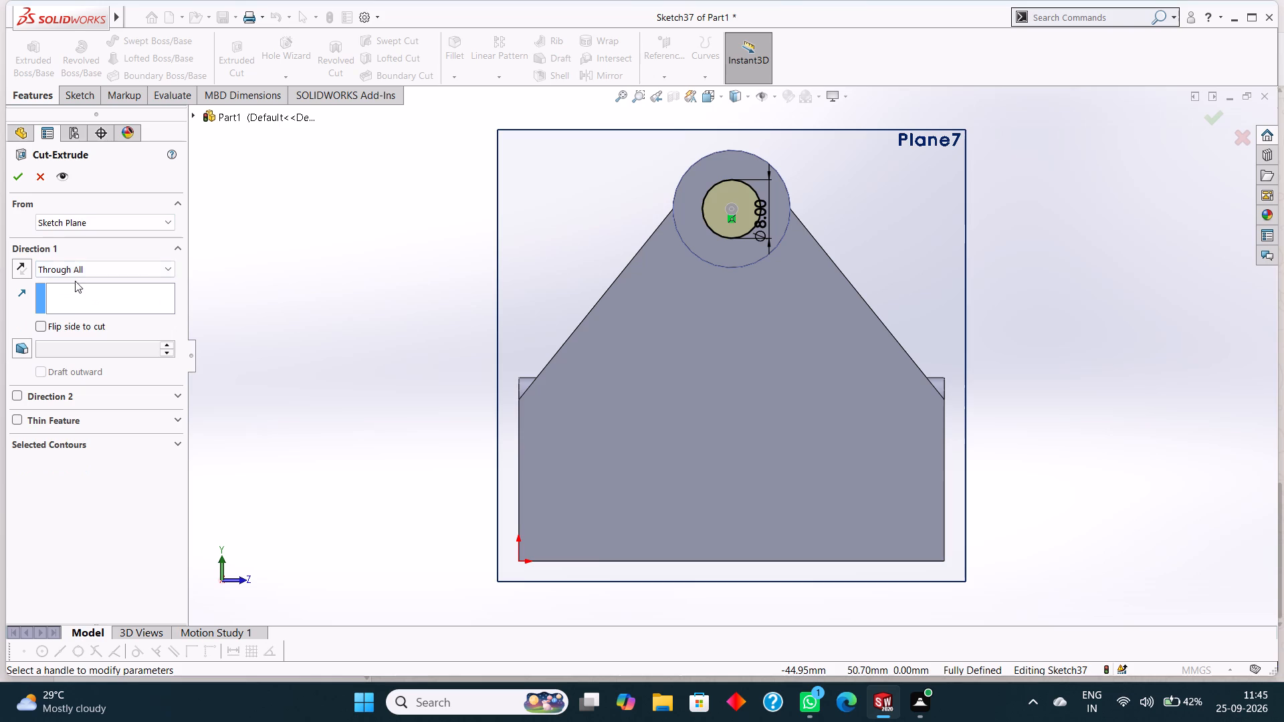
{"action": "left_click", "coordinate": [19, 176]}
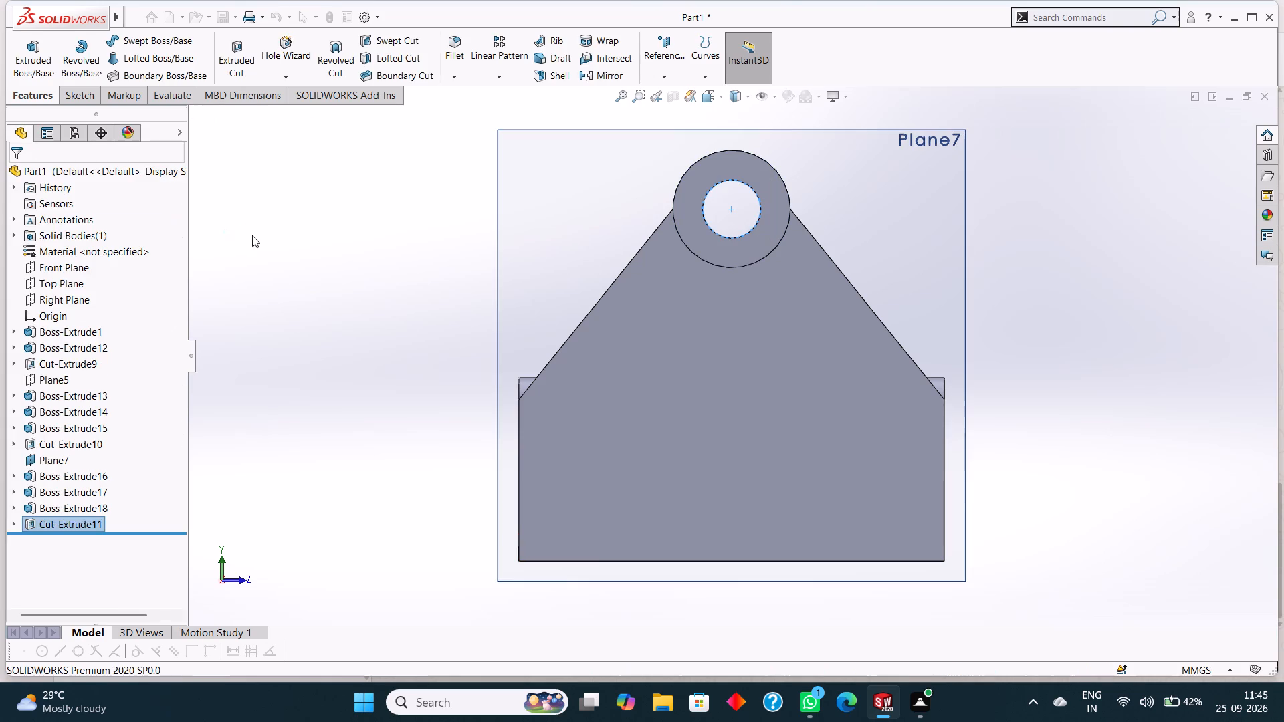
{"action": "left_click", "coordinate": [252, 235]}
Hide the reference plane Plane7.
{"action": "middle_click_drag", "start_coordinate": [280, 243], "coordinate": [224, 265]}
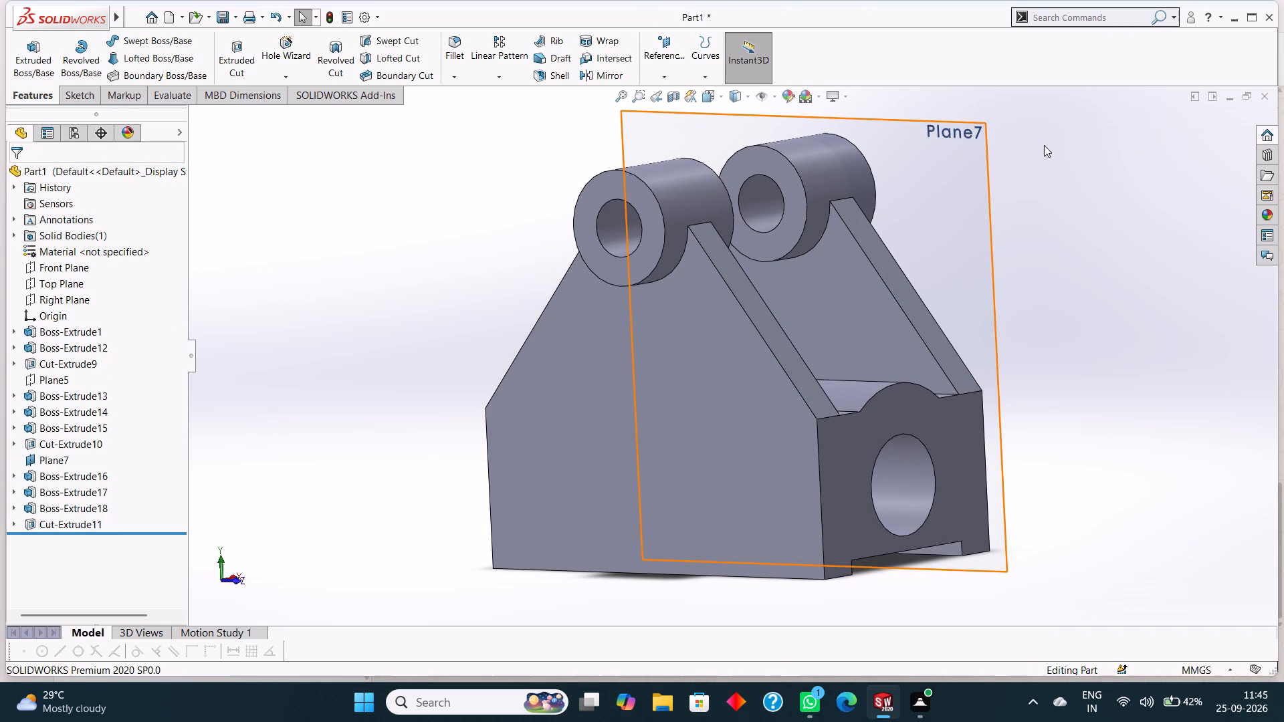
{"action": "left_click", "coordinate": [961, 154]}
{"action": "right_click", "coordinate": [961, 154]}
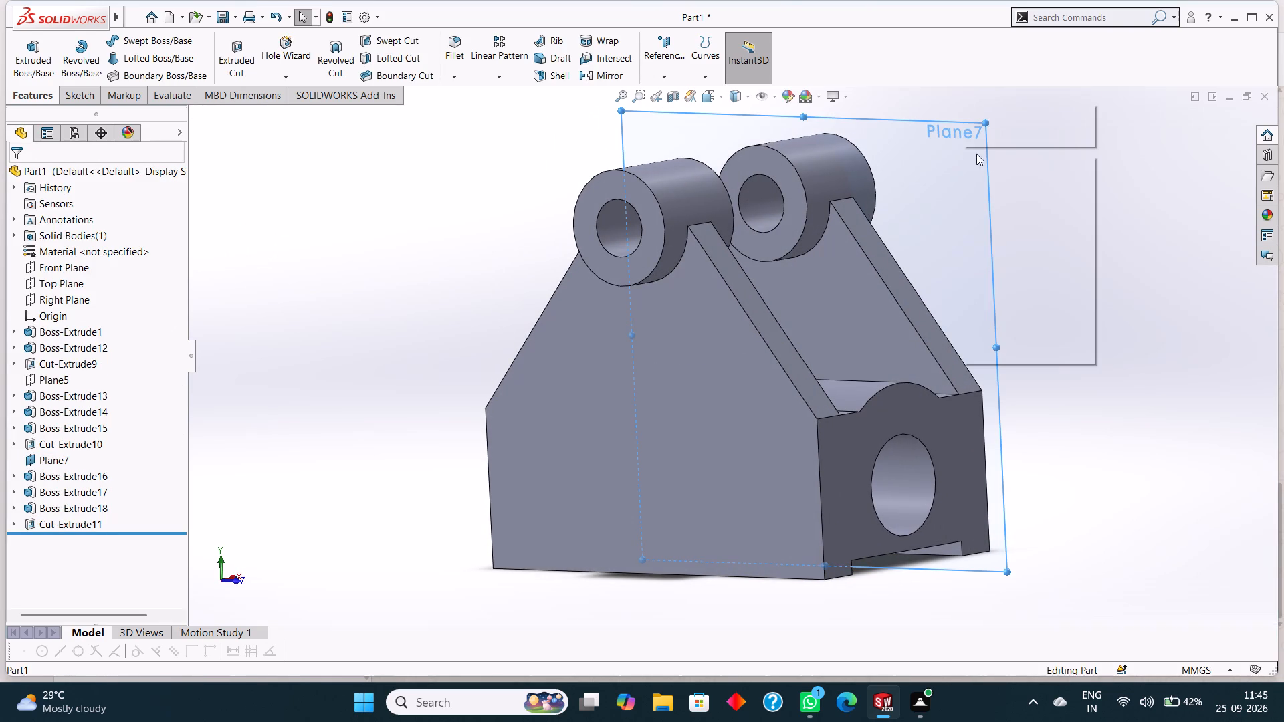
{"action": "left_click_drag", "start_coordinate": [1010, 132], "coordinate": [1019, 130]}
{"action": "left_click", "coordinate": [1109, 252]}
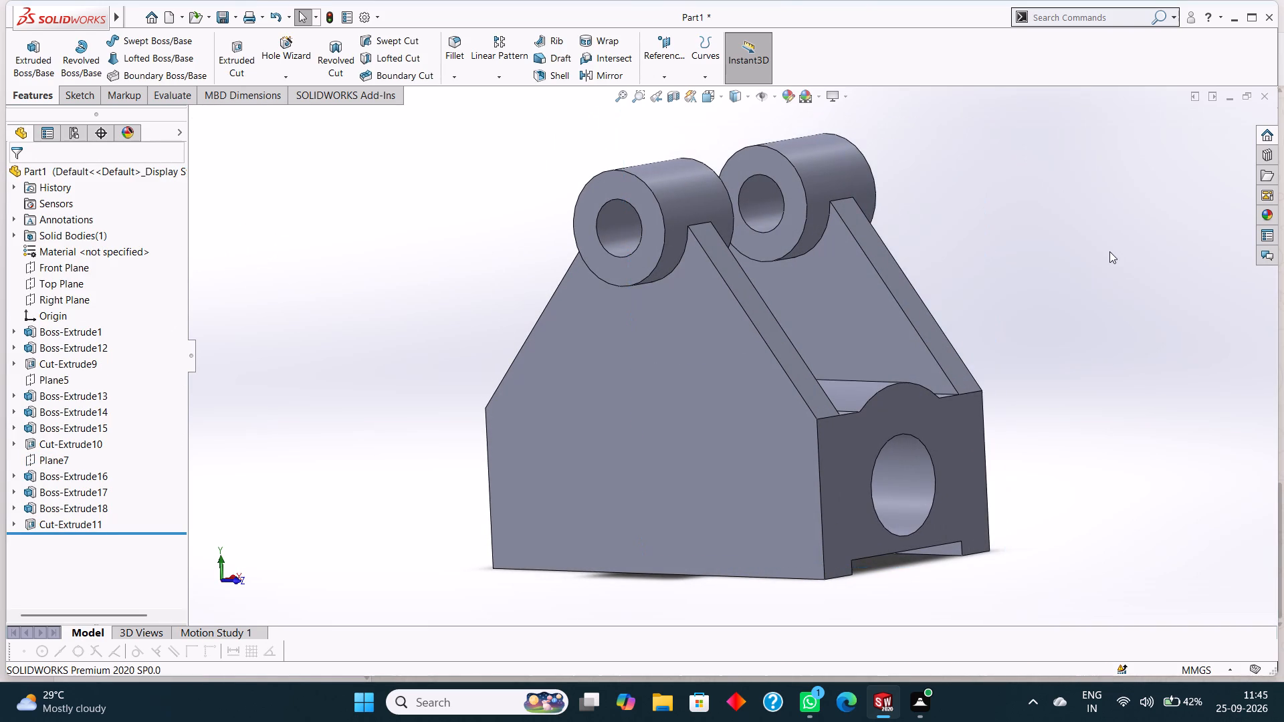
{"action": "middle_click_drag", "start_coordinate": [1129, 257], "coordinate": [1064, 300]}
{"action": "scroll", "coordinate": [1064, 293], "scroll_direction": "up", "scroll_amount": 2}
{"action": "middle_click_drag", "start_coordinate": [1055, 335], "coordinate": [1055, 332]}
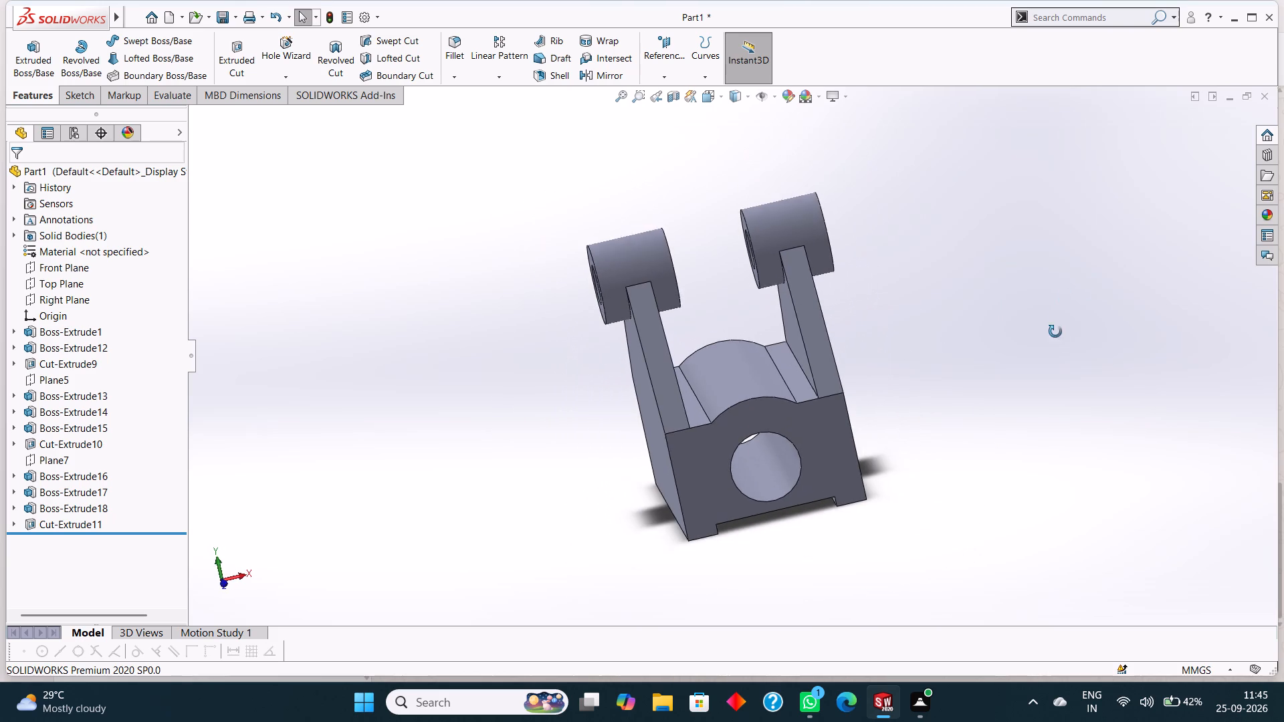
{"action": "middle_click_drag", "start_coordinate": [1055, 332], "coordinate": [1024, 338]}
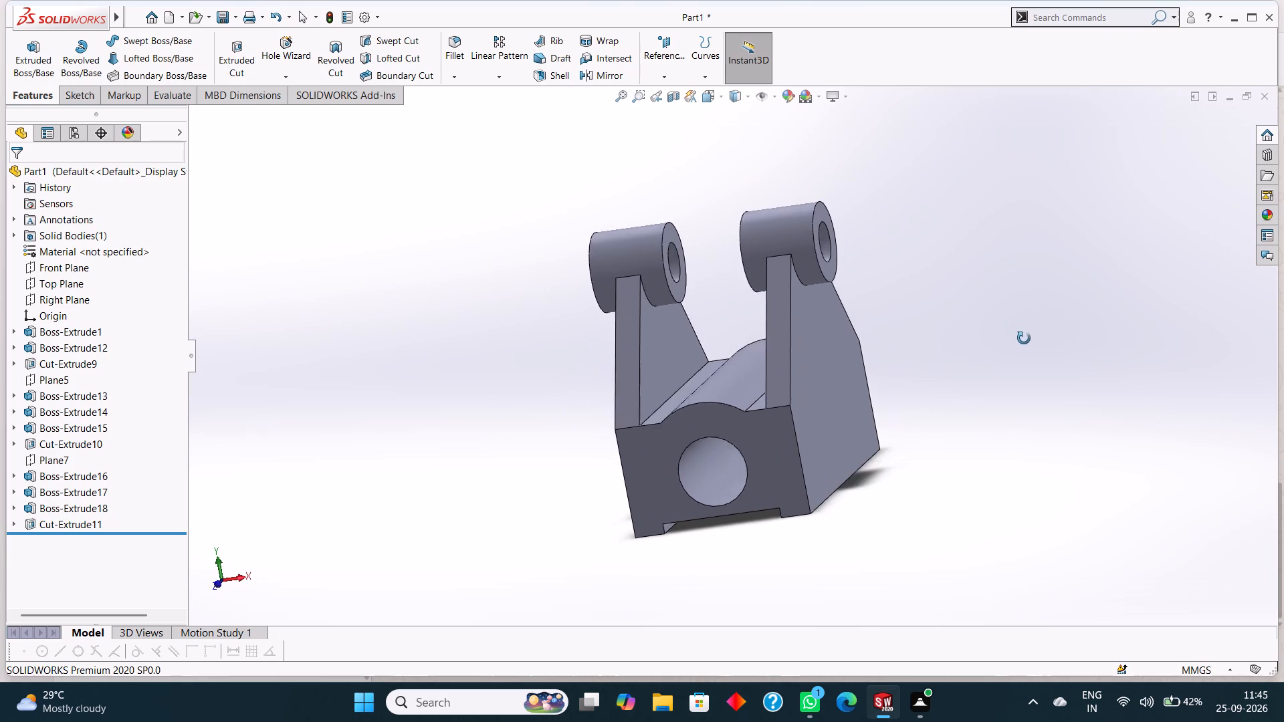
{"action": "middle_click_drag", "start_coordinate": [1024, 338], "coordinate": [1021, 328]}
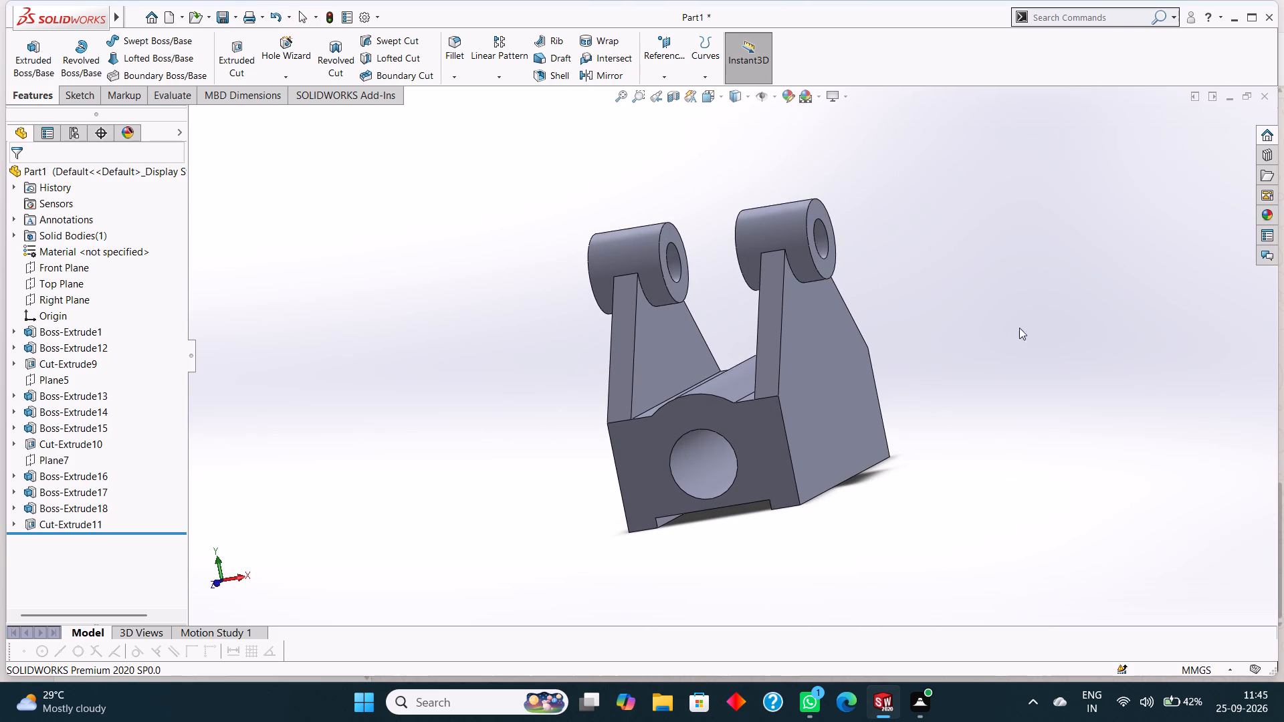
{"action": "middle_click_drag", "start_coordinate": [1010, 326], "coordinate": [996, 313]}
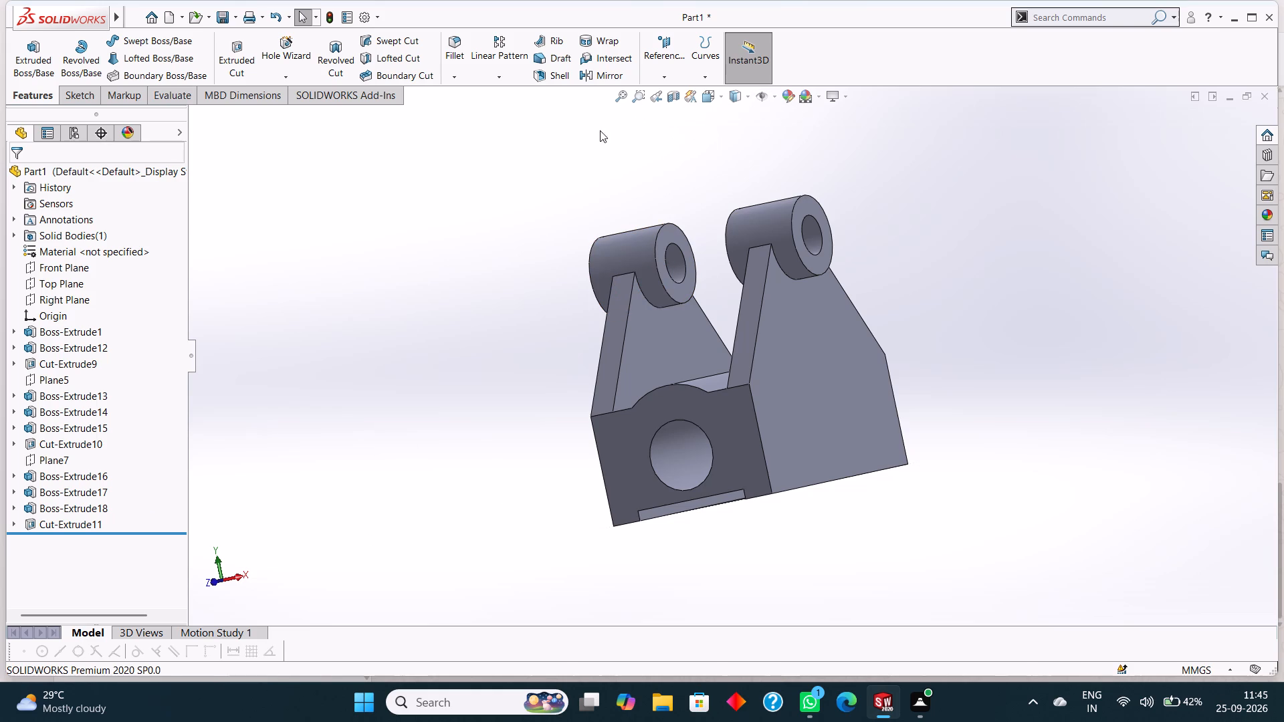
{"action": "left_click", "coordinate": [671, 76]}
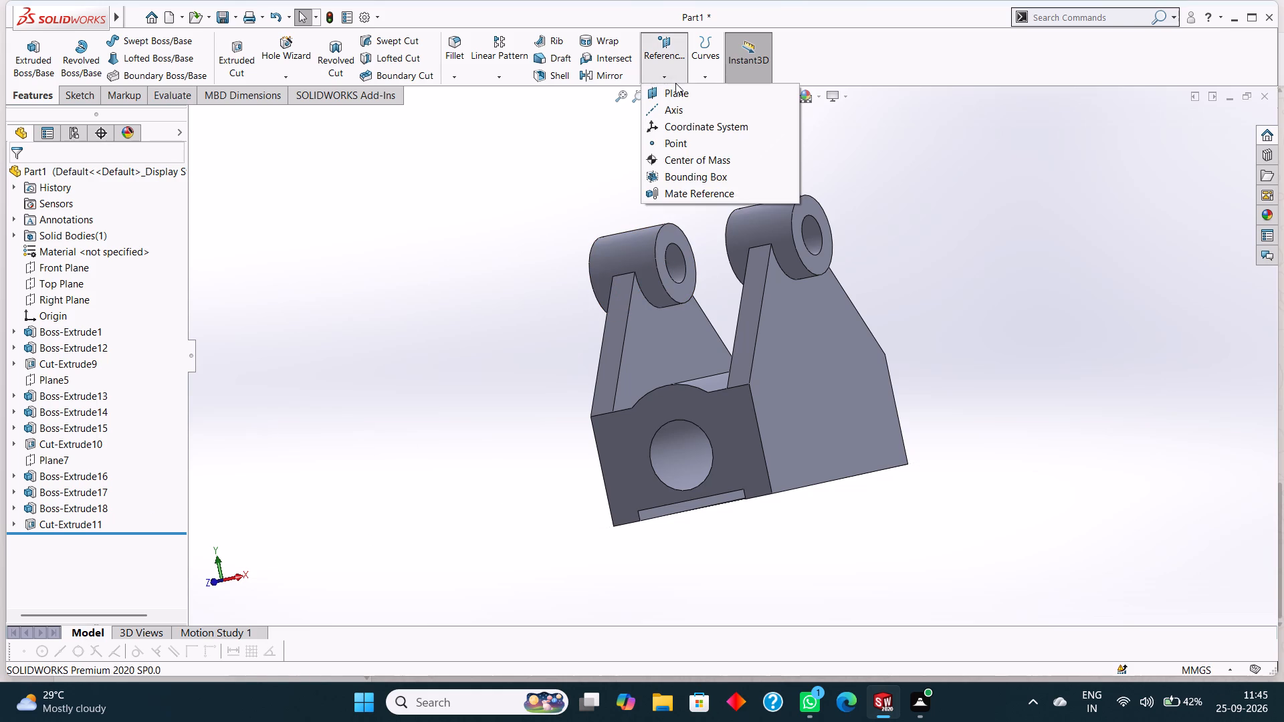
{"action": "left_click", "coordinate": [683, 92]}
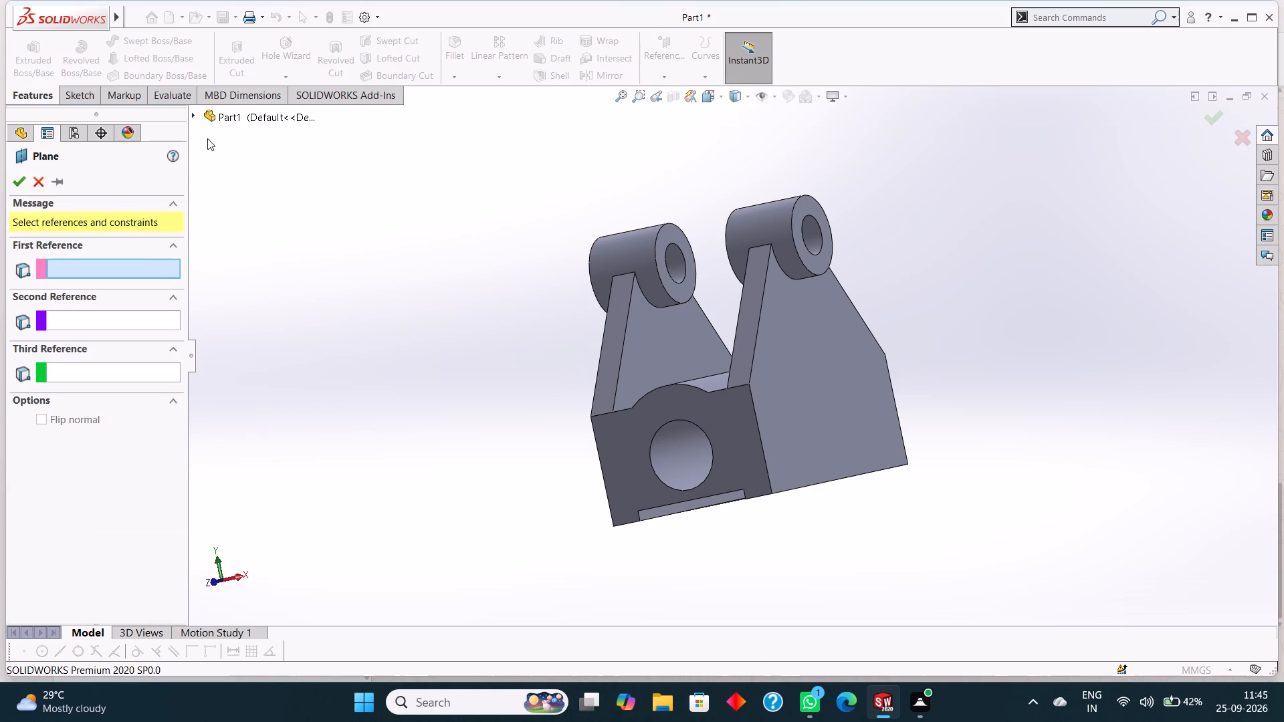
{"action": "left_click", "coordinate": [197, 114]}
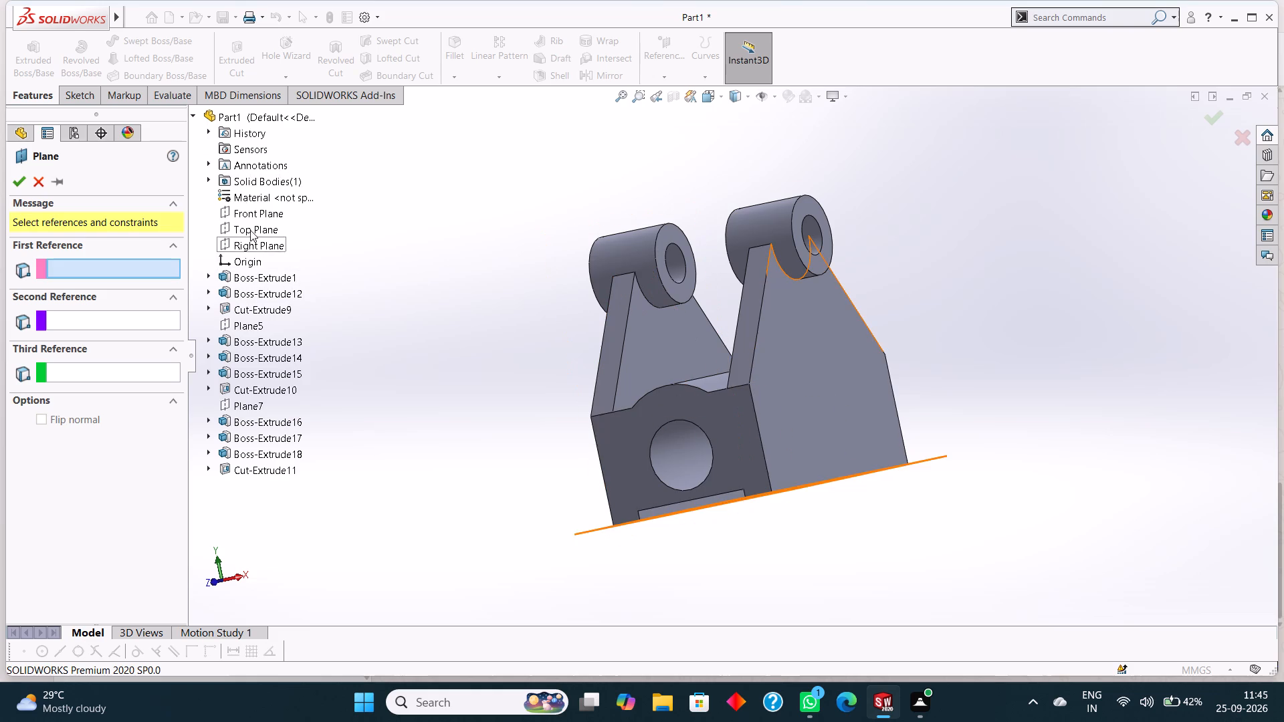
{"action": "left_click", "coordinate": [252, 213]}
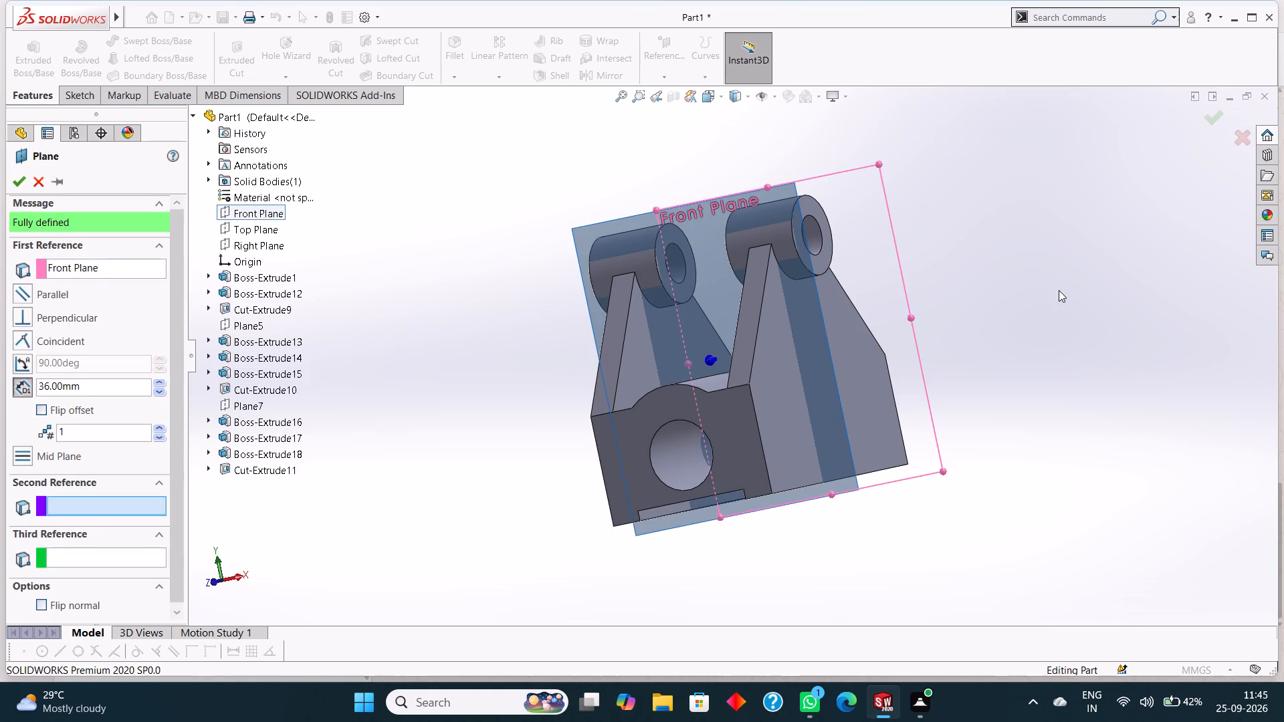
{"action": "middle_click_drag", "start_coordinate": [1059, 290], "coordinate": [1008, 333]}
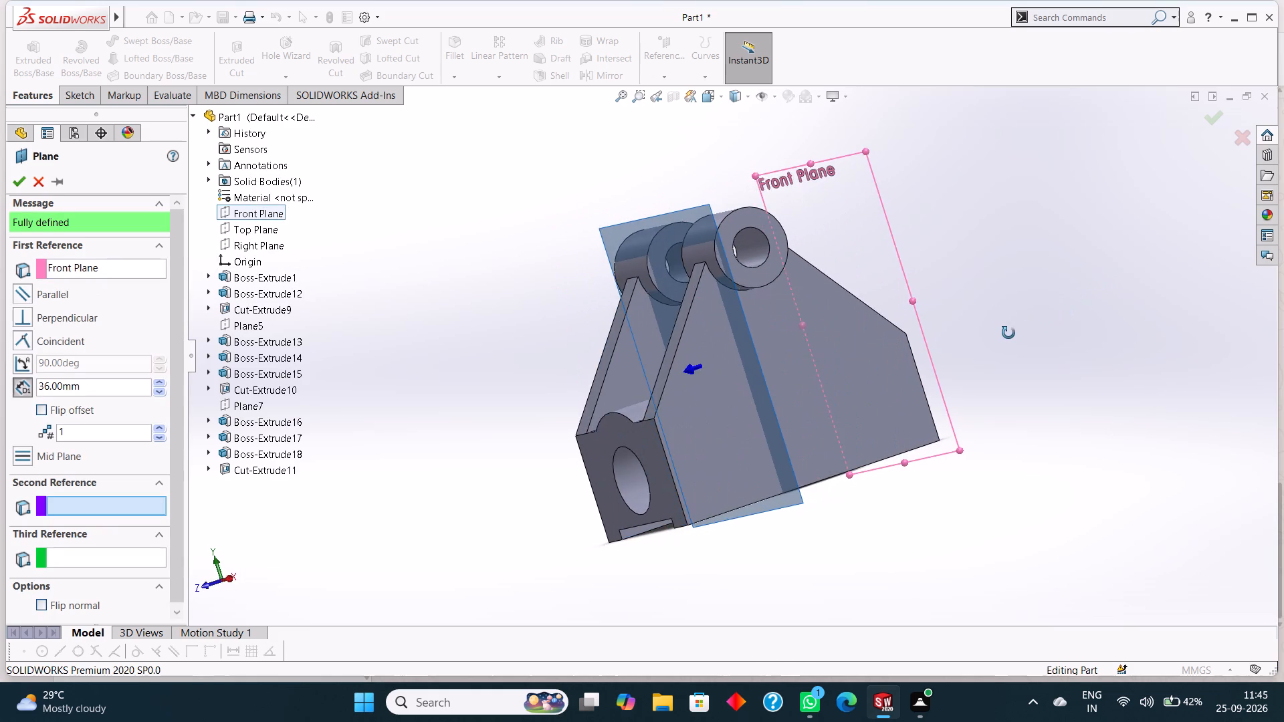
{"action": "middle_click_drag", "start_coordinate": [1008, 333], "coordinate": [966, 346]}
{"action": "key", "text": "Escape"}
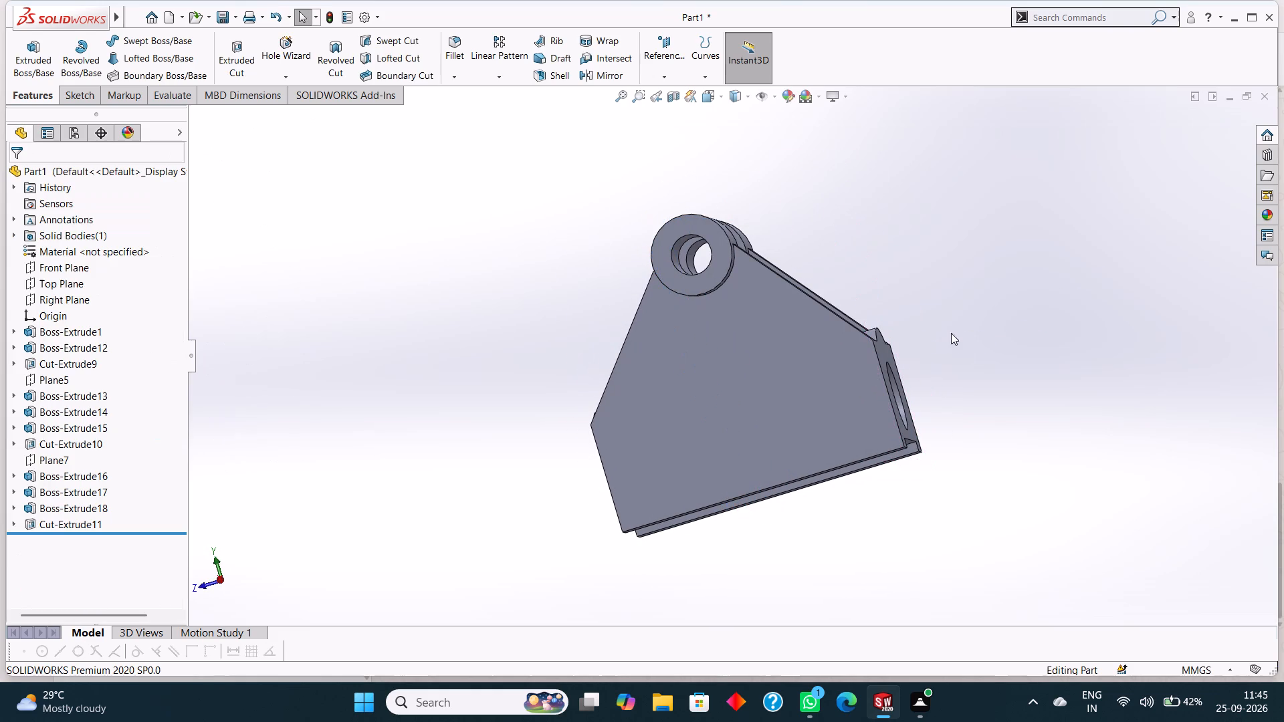
Create a reference plane parallel to the Right Plane at a 36 mm offset, on the side of the opposite web.
{"action": "left_click", "coordinate": [672, 80]}
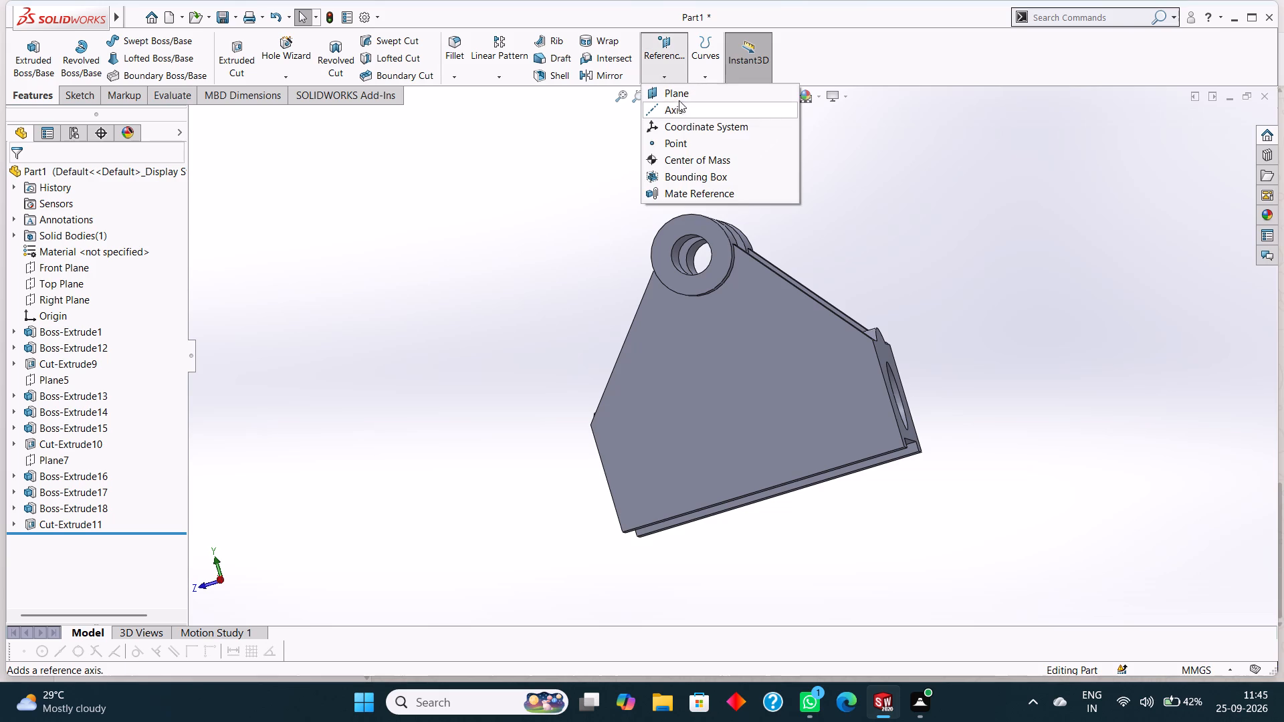
{"action": "left_click", "coordinate": [675, 98]}
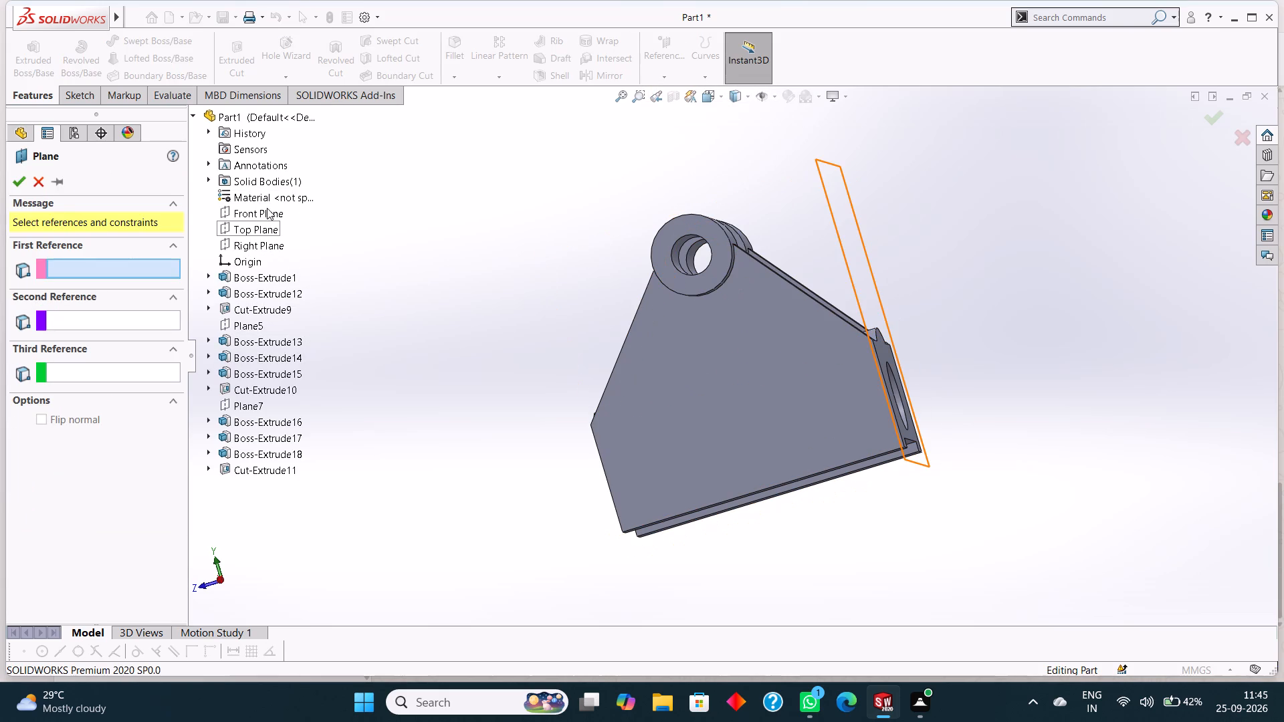
{"action": "left_click", "coordinate": [259, 245]}
{"action": "middle_click_drag", "start_coordinate": [1053, 263], "coordinate": [970, 308]}
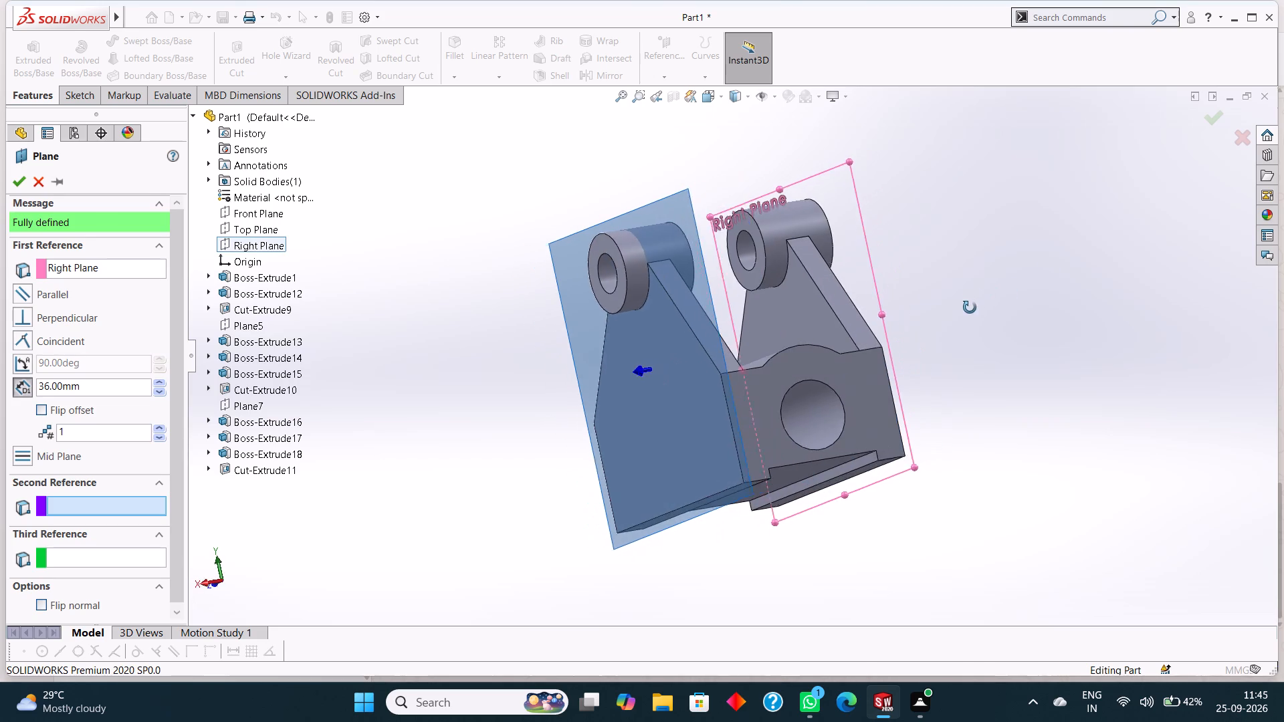
{"action": "middle_click_drag", "start_coordinate": [970, 308], "coordinate": [946, 335]}
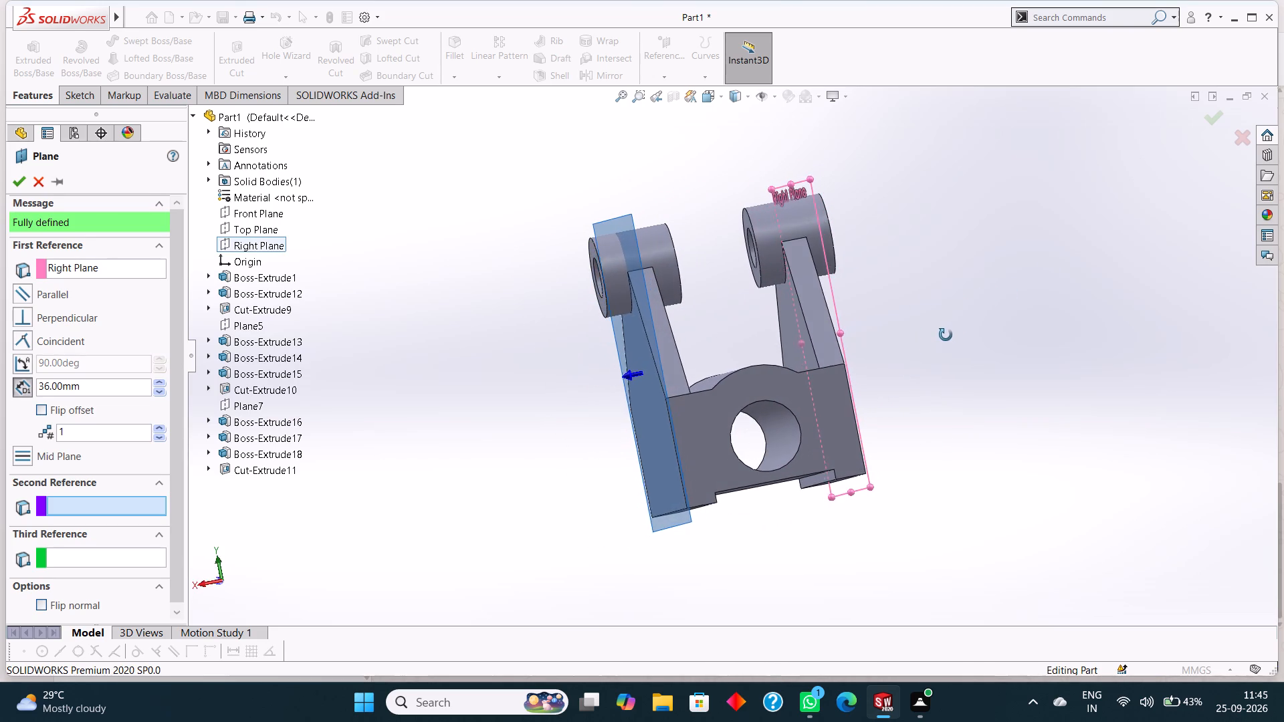
{"action": "middle_click_drag", "start_coordinate": [946, 335], "coordinate": [932, 338]}
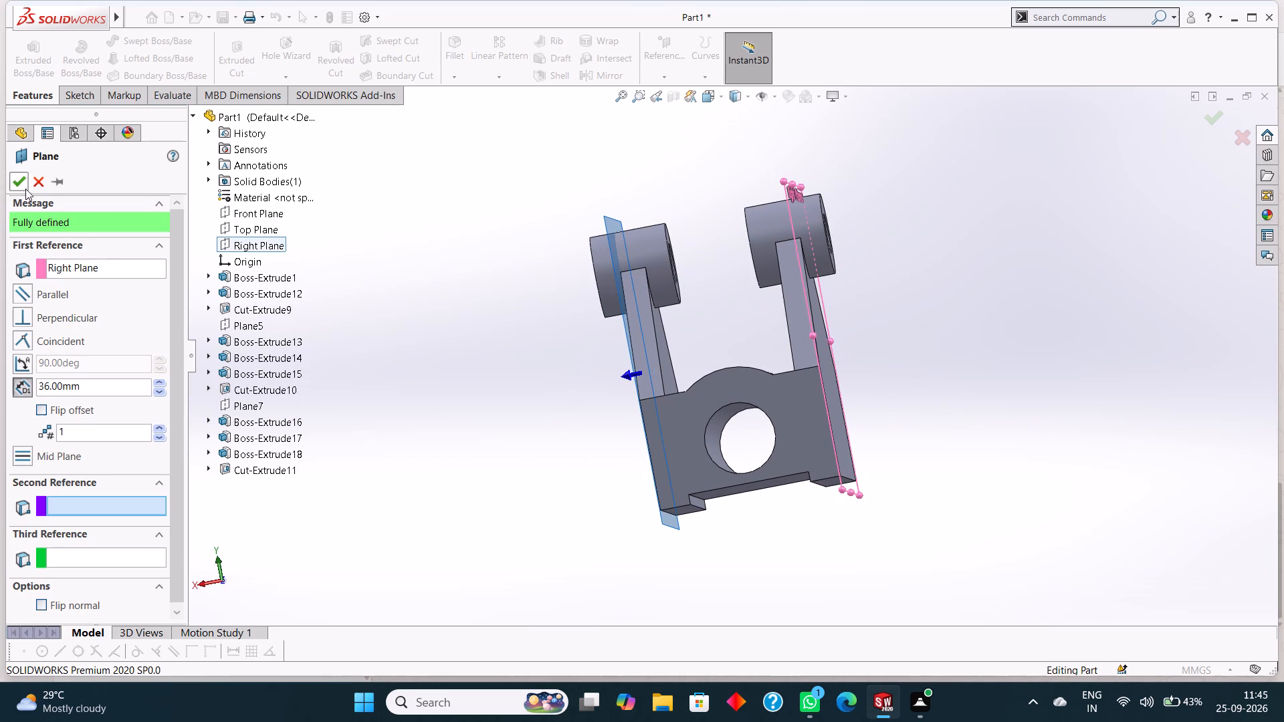
{"action": "middle_click_drag", "start_coordinate": [976, 293], "coordinate": [976, 341]}
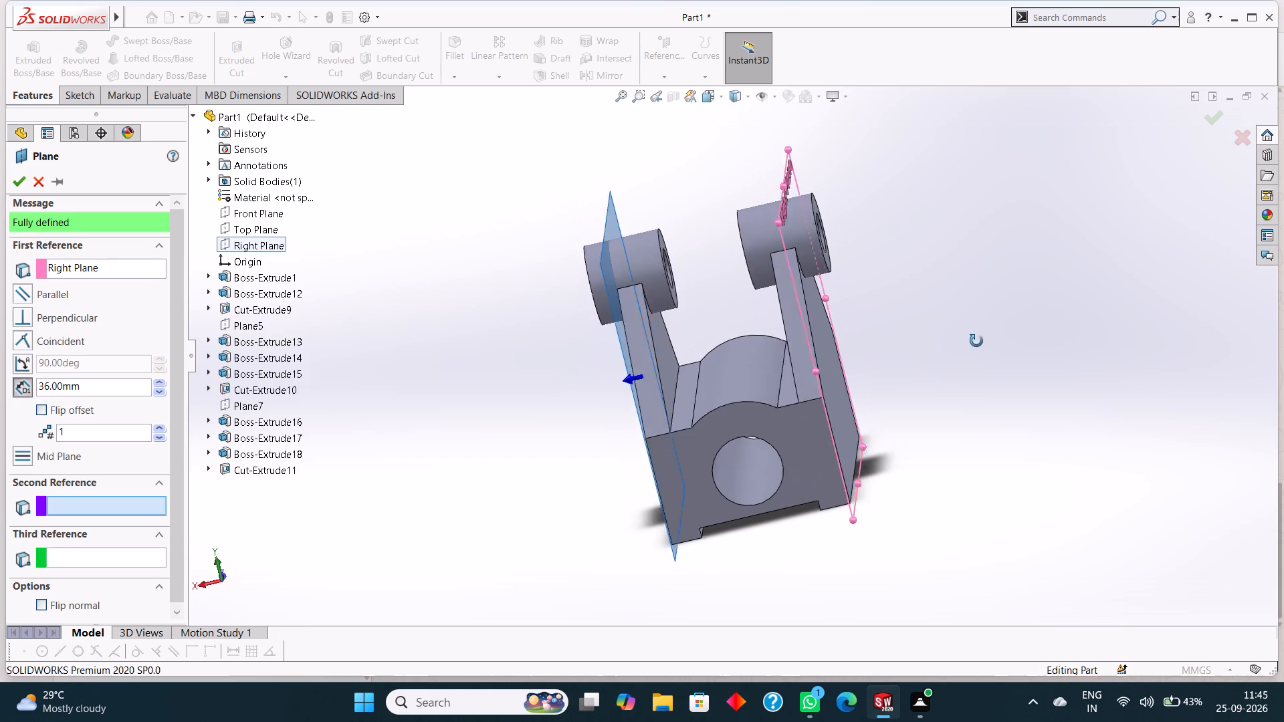
{"action": "middle_click_drag", "start_coordinate": [976, 341], "coordinate": [1000, 330]}
{"action": "scroll", "coordinate": [1000, 330], "scroll_direction": "down", "scroll_amount": 1}
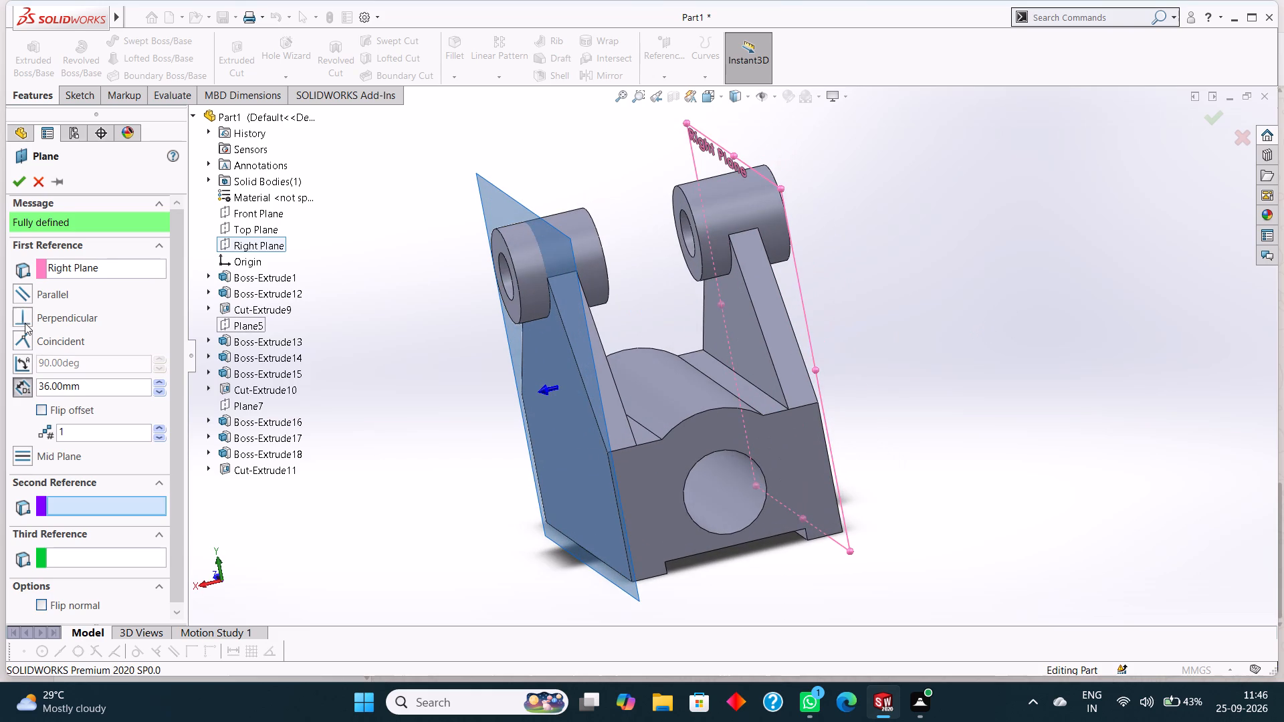
{"action": "left_click_drag", "start_coordinate": [96, 391], "coordinate": [0, 377]}
{"action": "left_click", "coordinate": [13, 185]}
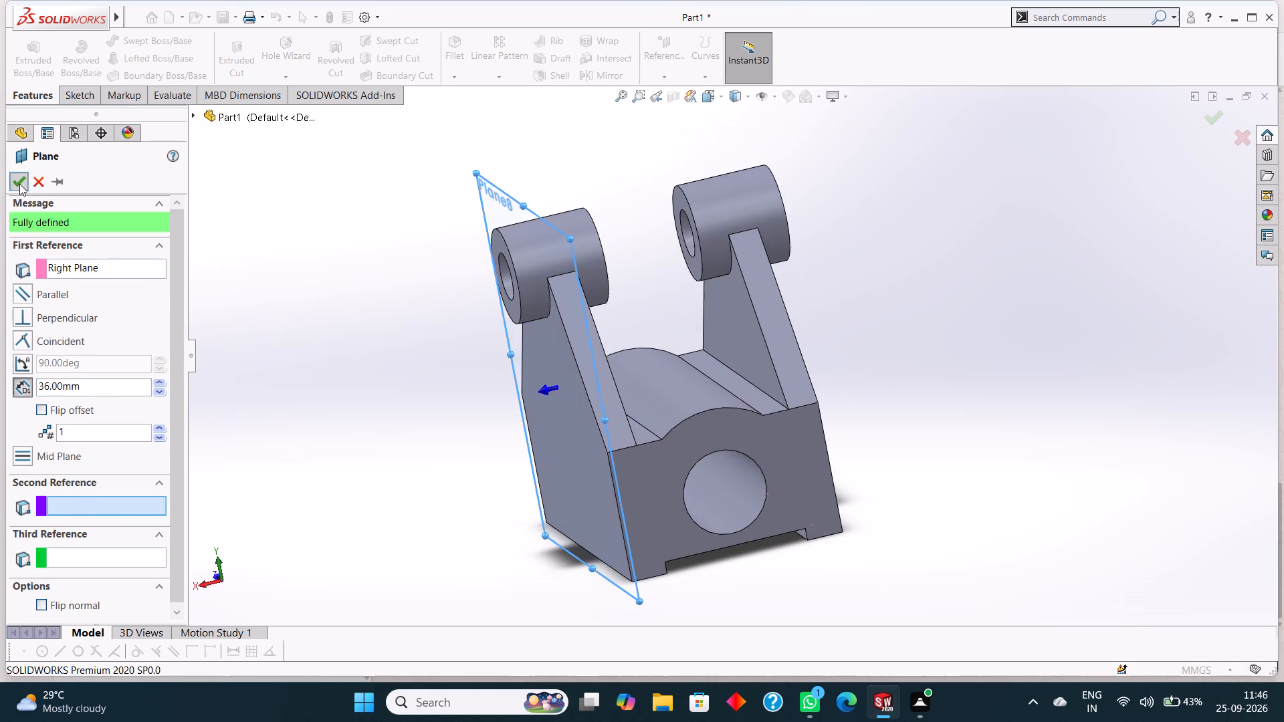
Undo the creation of the 36 mm offset reference plane Plane8.
{"action": "left_click", "coordinate": [484, 185]}
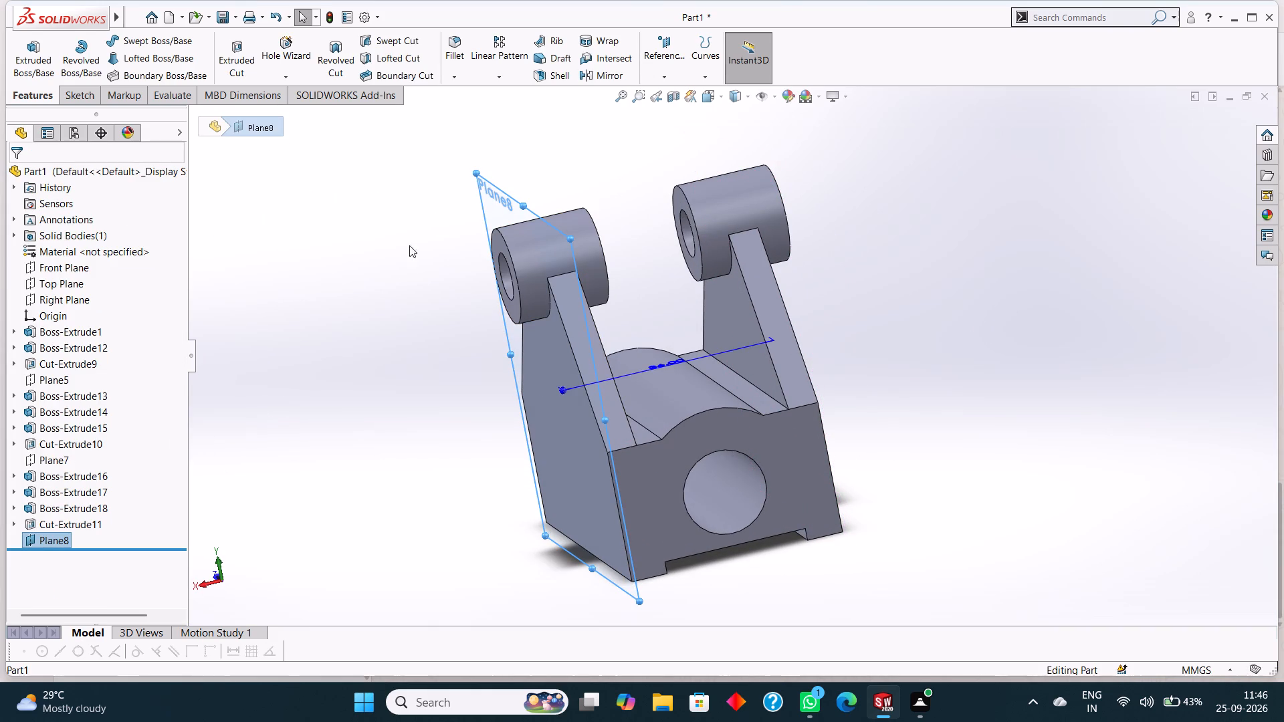
{"action": "key", "text": "ctrl+8"}
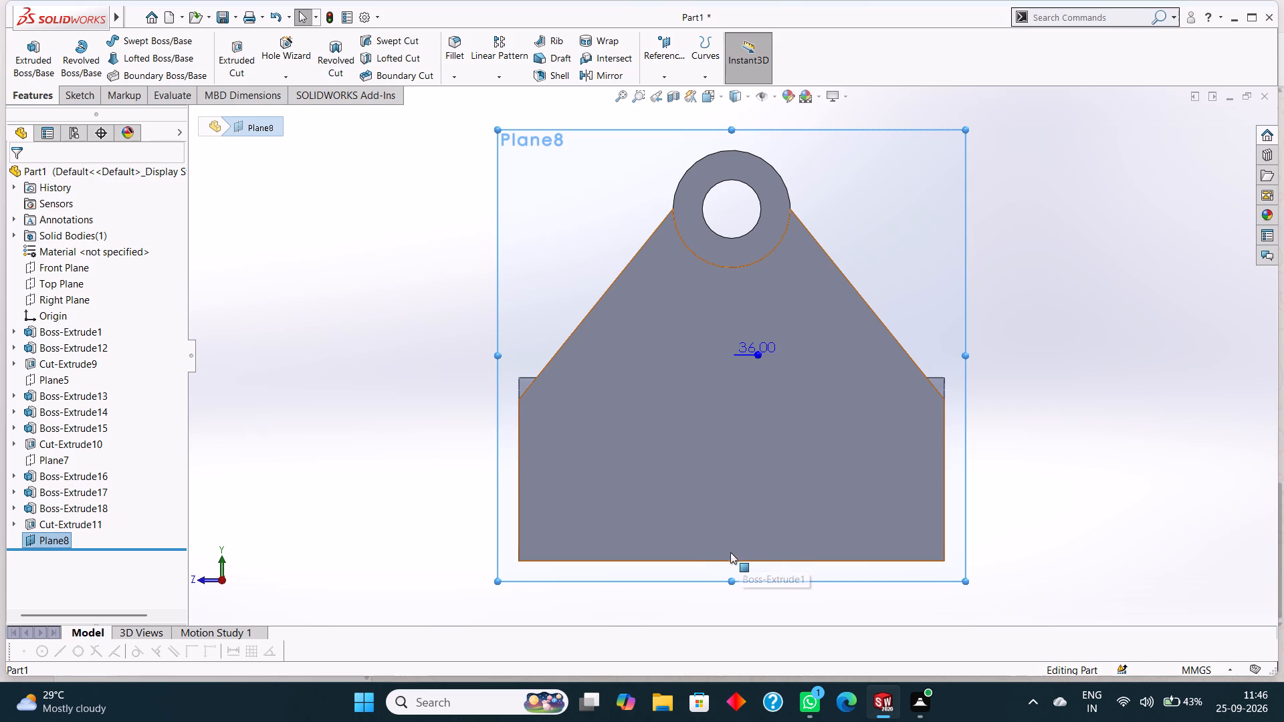
{"action": "middle_click_drag", "start_coordinate": [1061, 451], "coordinate": [1178, 470]}
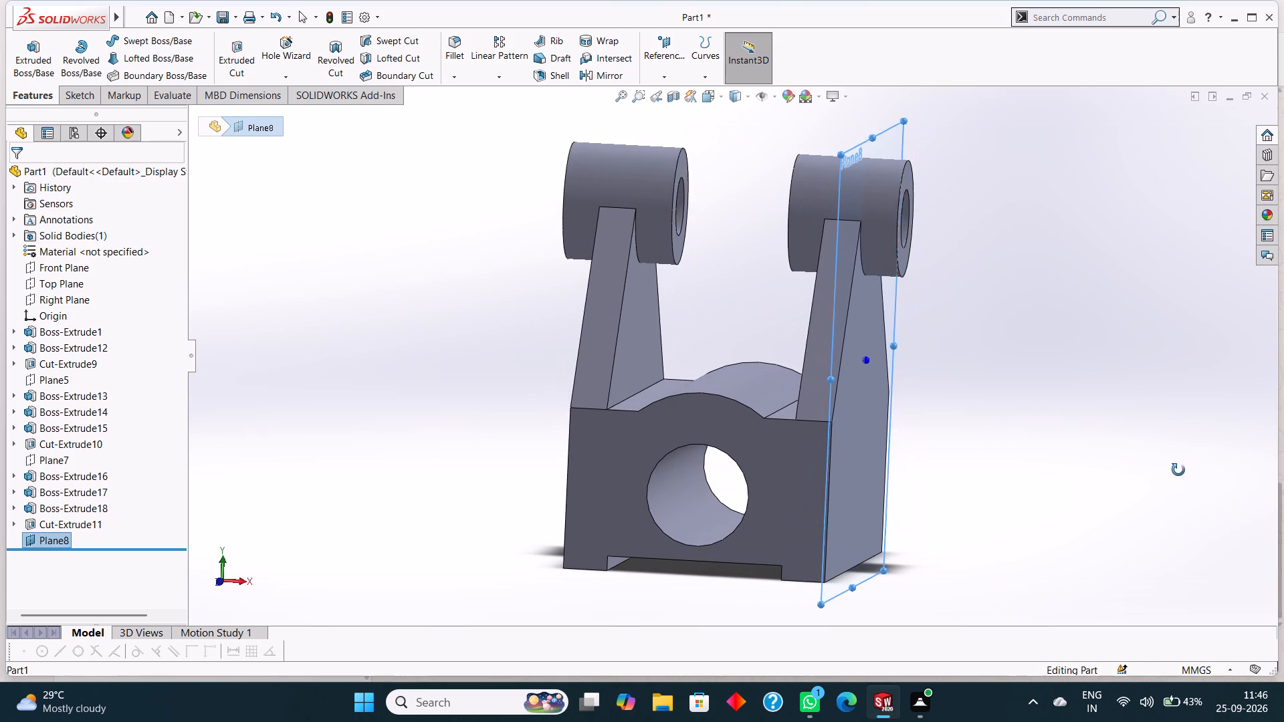
{"action": "middle_click_drag", "start_coordinate": [1178, 470], "coordinate": [1183, 470]}
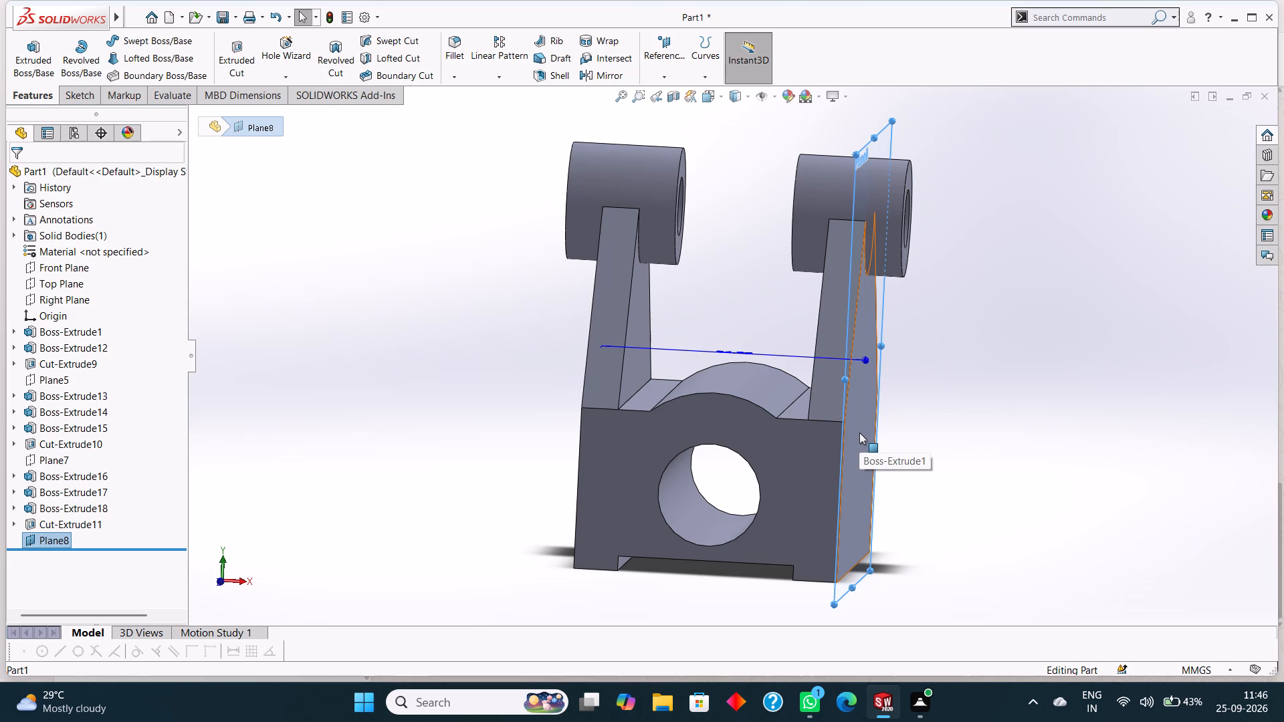
{"action": "left_click", "coordinate": [871, 396]}
{"action": "left_click", "coordinate": [875, 140]}
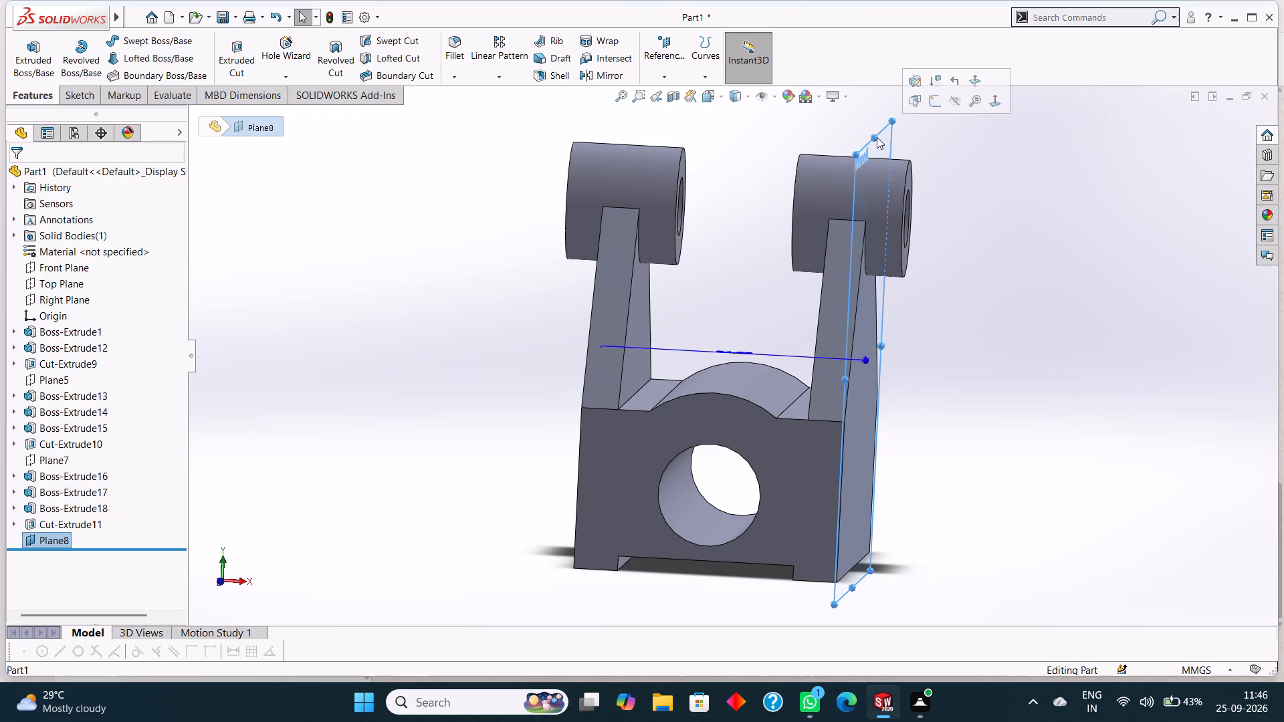
{"action": "key", "text": "Escape"}
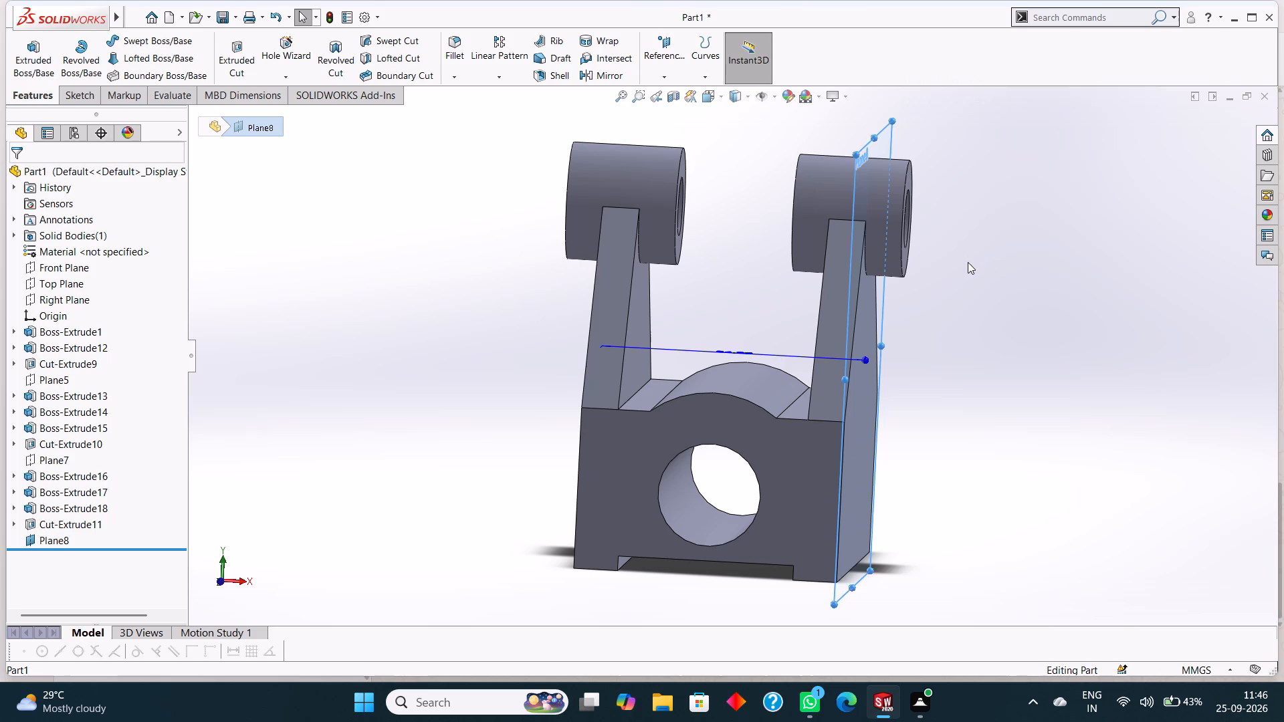
{"action": "key", "text": "ctrl+z"}
Create a reference plane from the Top Plane at a 0 mm offset.
{"action": "middle_click_drag", "start_coordinate": [978, 285], "coordinate": [945, 328]}
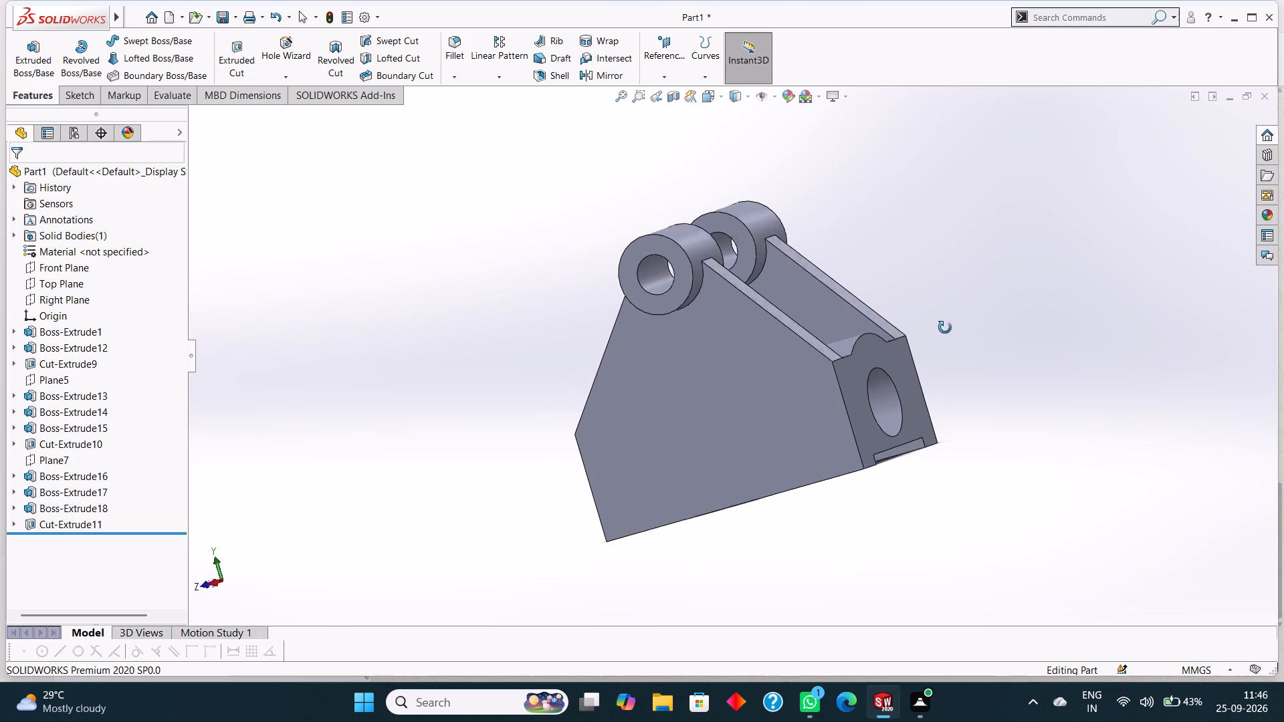
{"action": "middle_click_drag", "start_coordinate": [945, 328], "coordinate": [940, 361]}
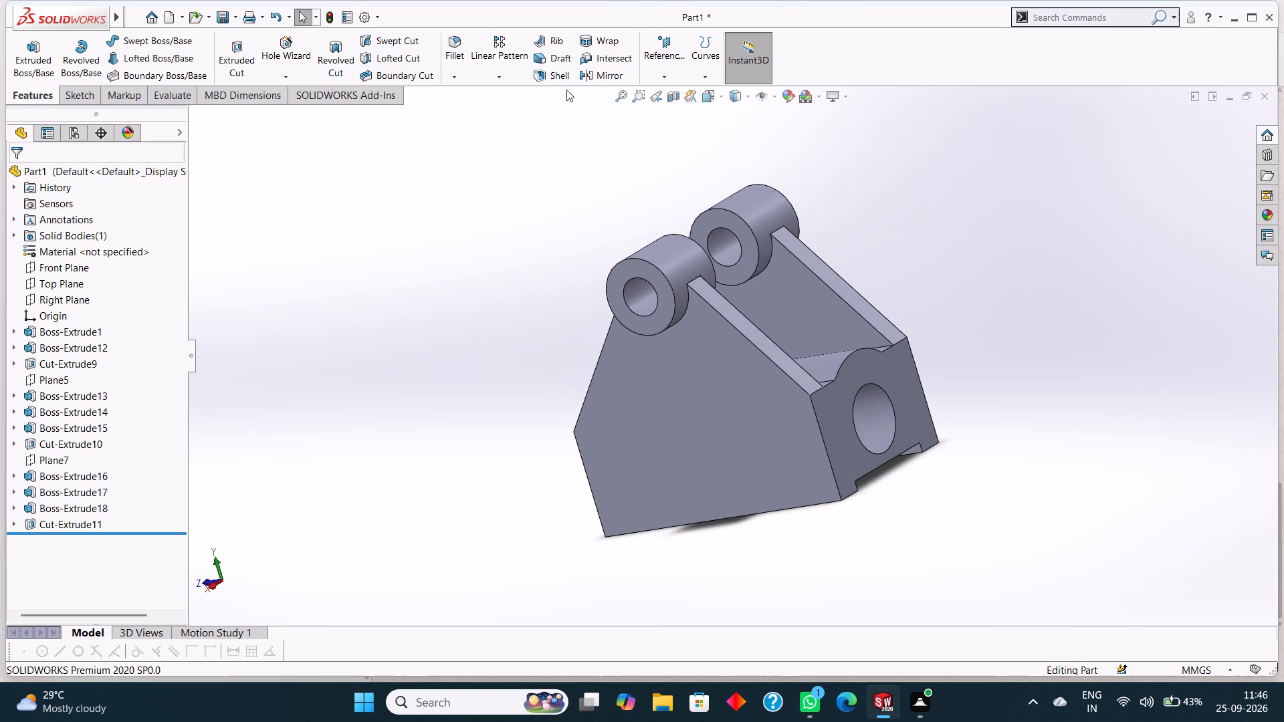
{"action": "left_click", "coordinate": [660, 80]}
{"action": "left_click", "coordinate": [672, 91]}
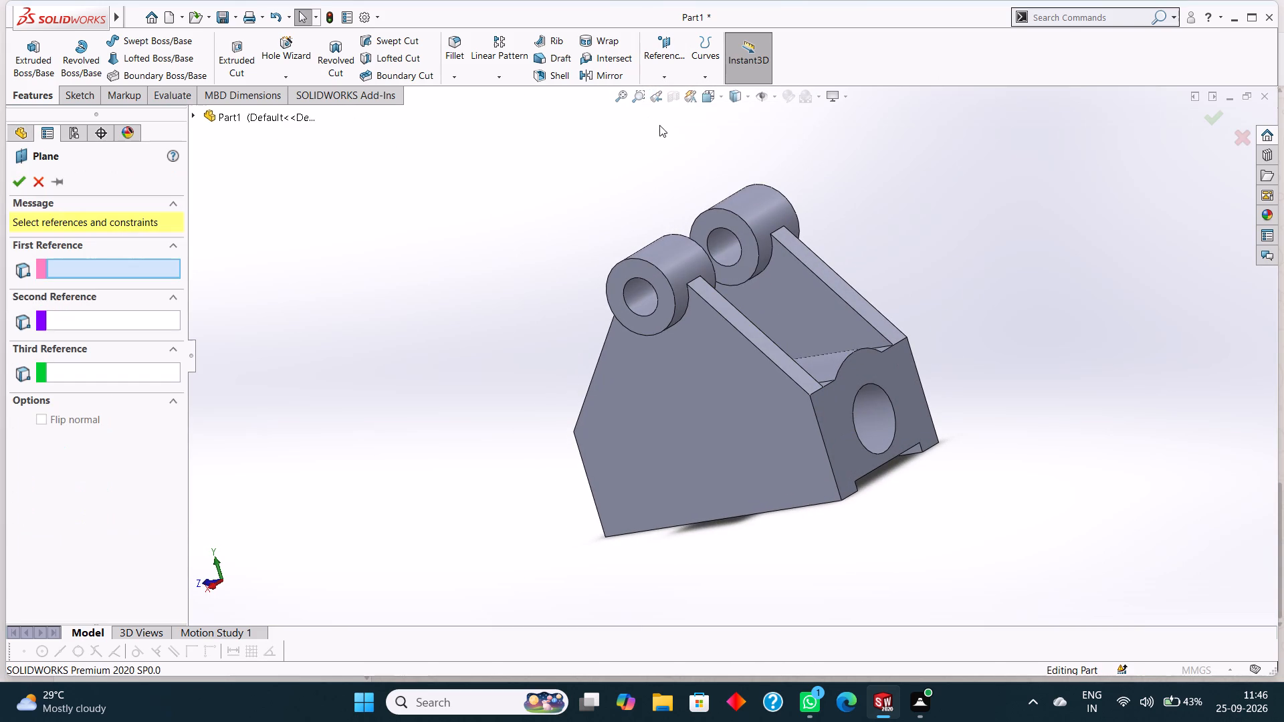
{"action": "left_click", "coordinate": [197, 114]}
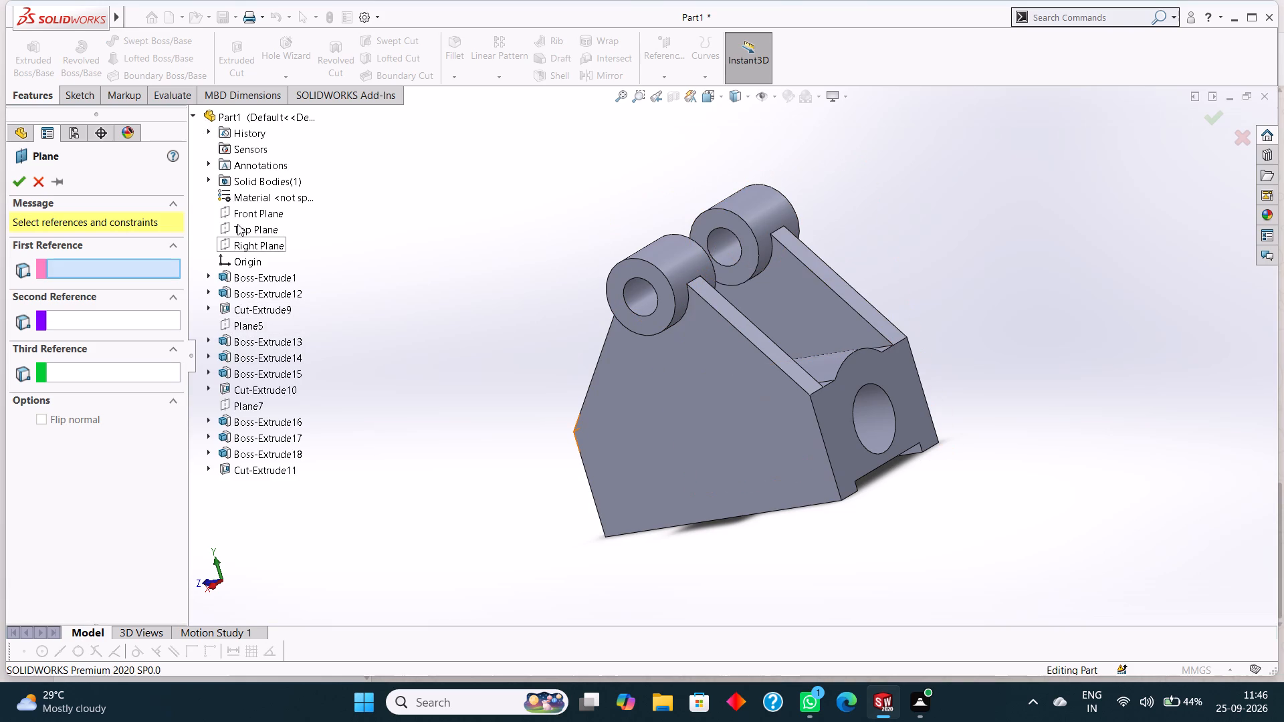
{"action": "left_click", "coordinate": [255, 225]}
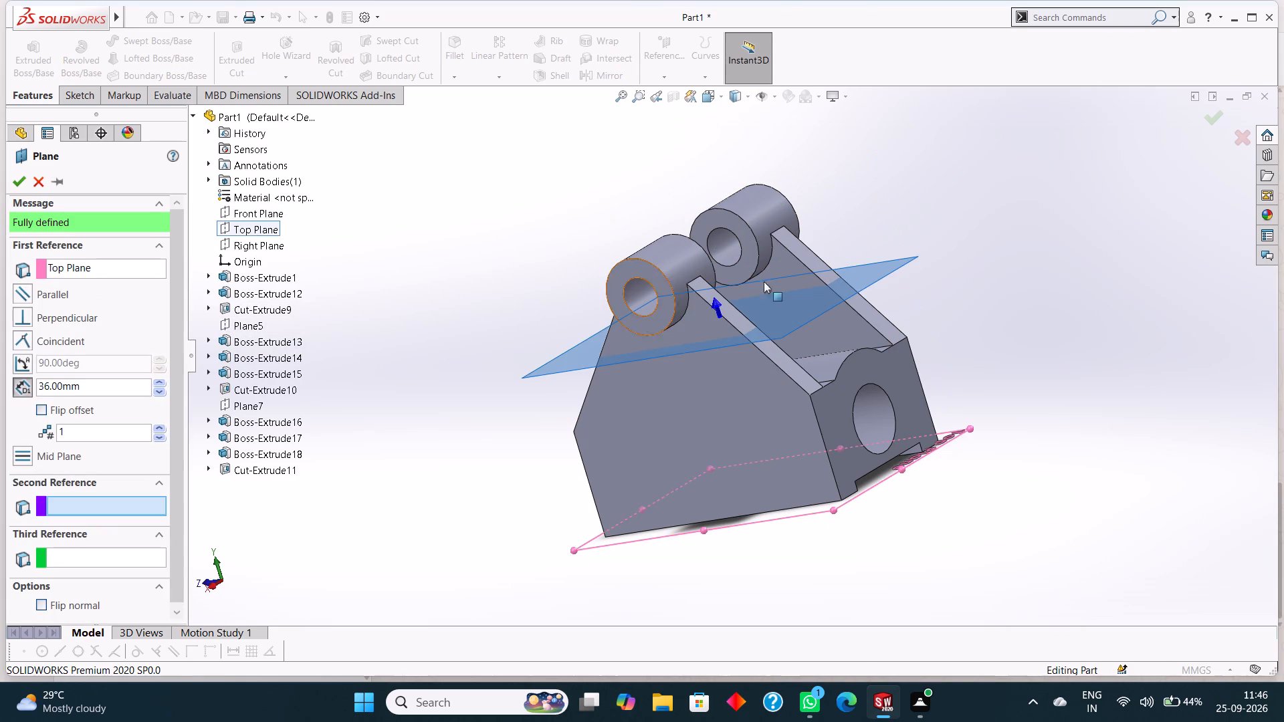
{"action": "middle_click_drag", "start_coordinate": [1058, 287], "coordinate": [1100, 287]}
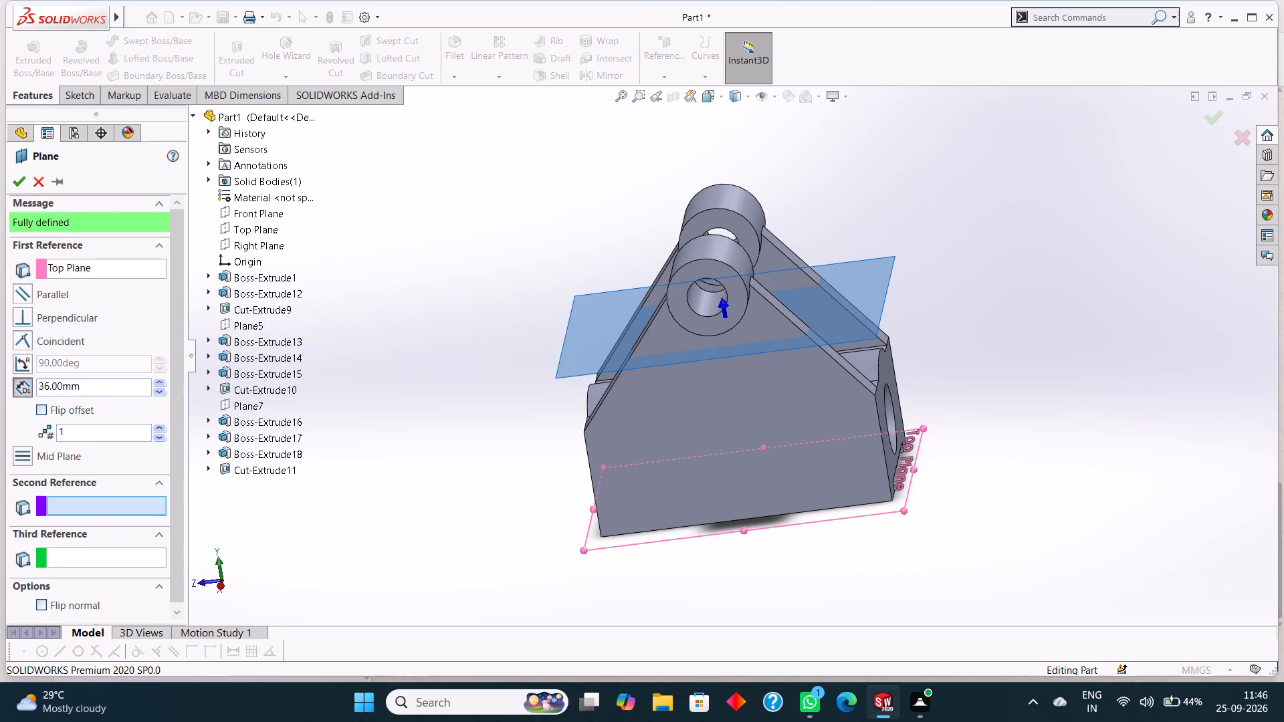
{"action": "left_click_drag", "start_coordinate": [109, 394], "coordinate": [14, 386]}
{"action": "key", "text": "0"}
{"action": "key", "text": "Return"}
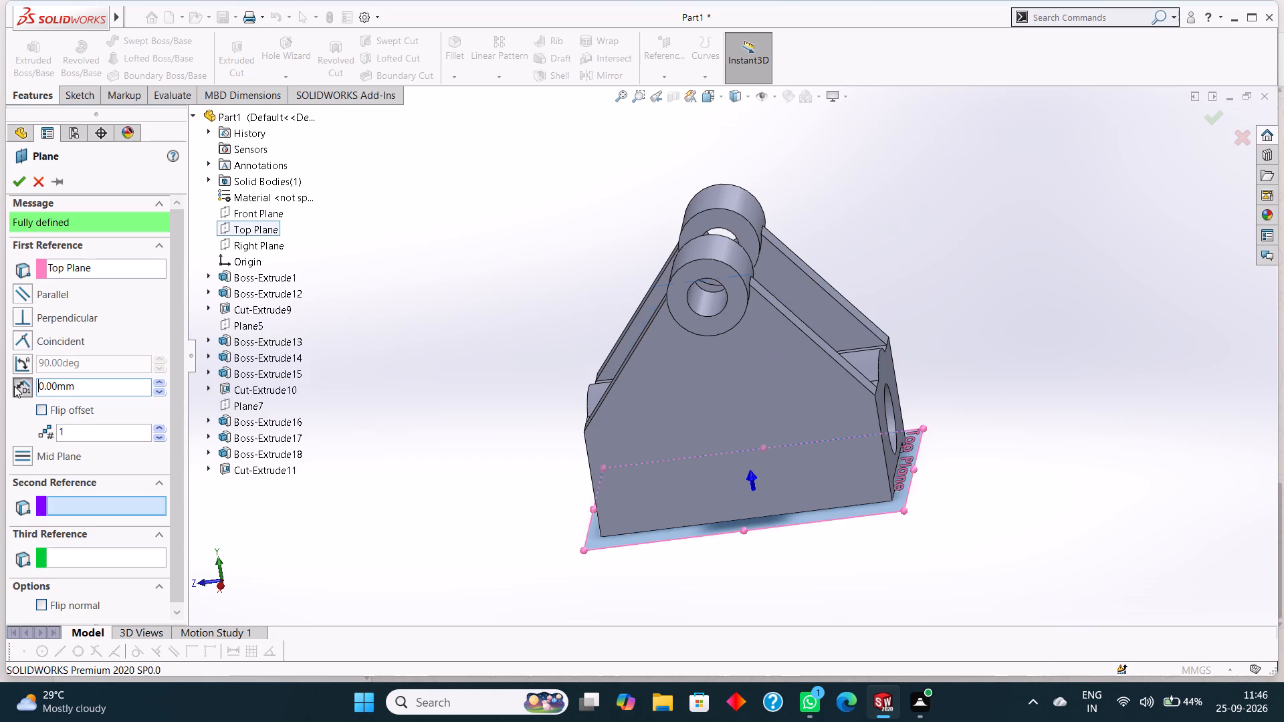
{"action": "left_click", "coordinate": [17, 184]}
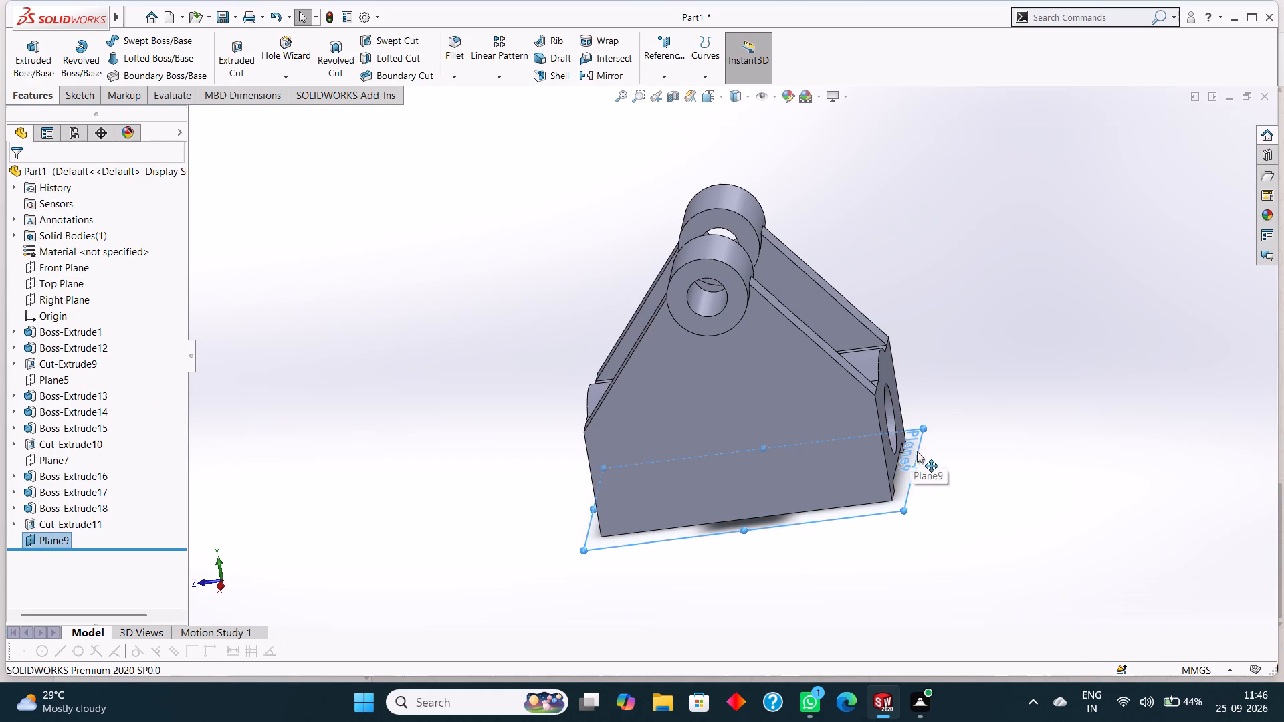
On the new plane, sketch two concentric circles about 7 mm and 16 mm in diameter beside the block, level with the rings' centre.
{"action": "left_click", "coordinate": [918, 453]}
{"action": "key", "text": "ctrl+8"}
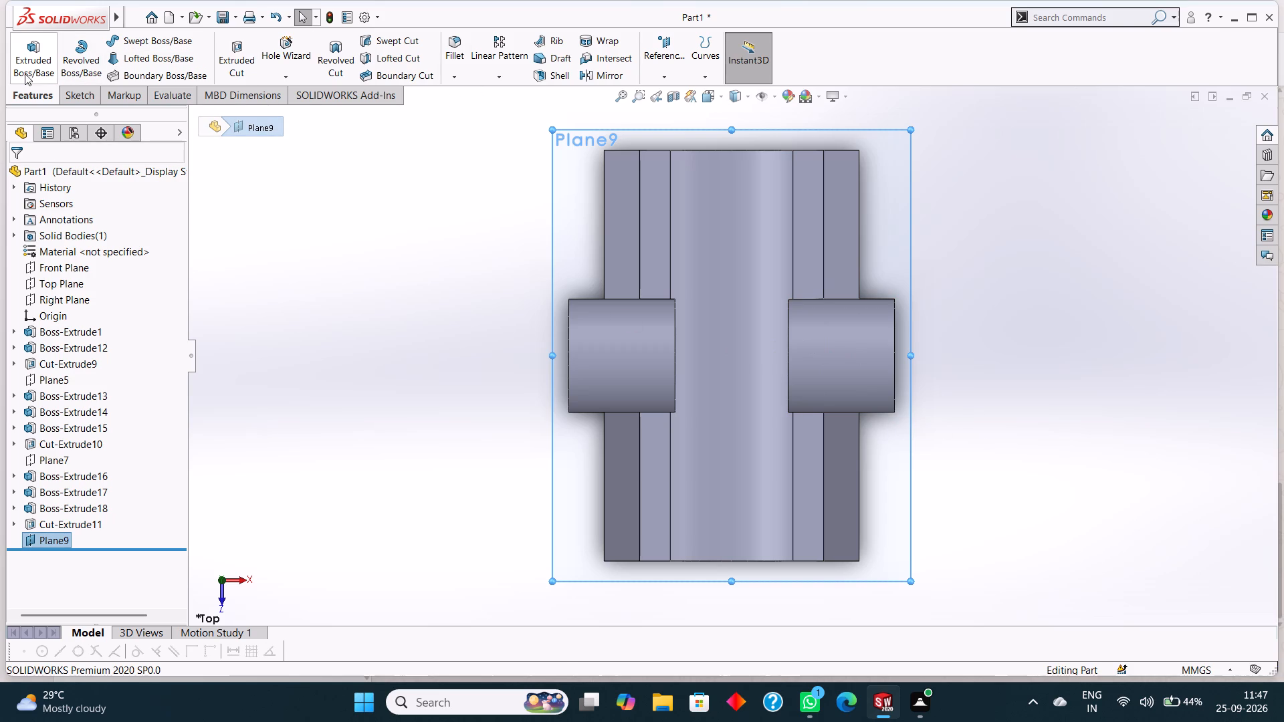
{"action": "right_click", "coordinate": [896, 162]}
{"action": "left_click", "coordinate": [927, 145]}
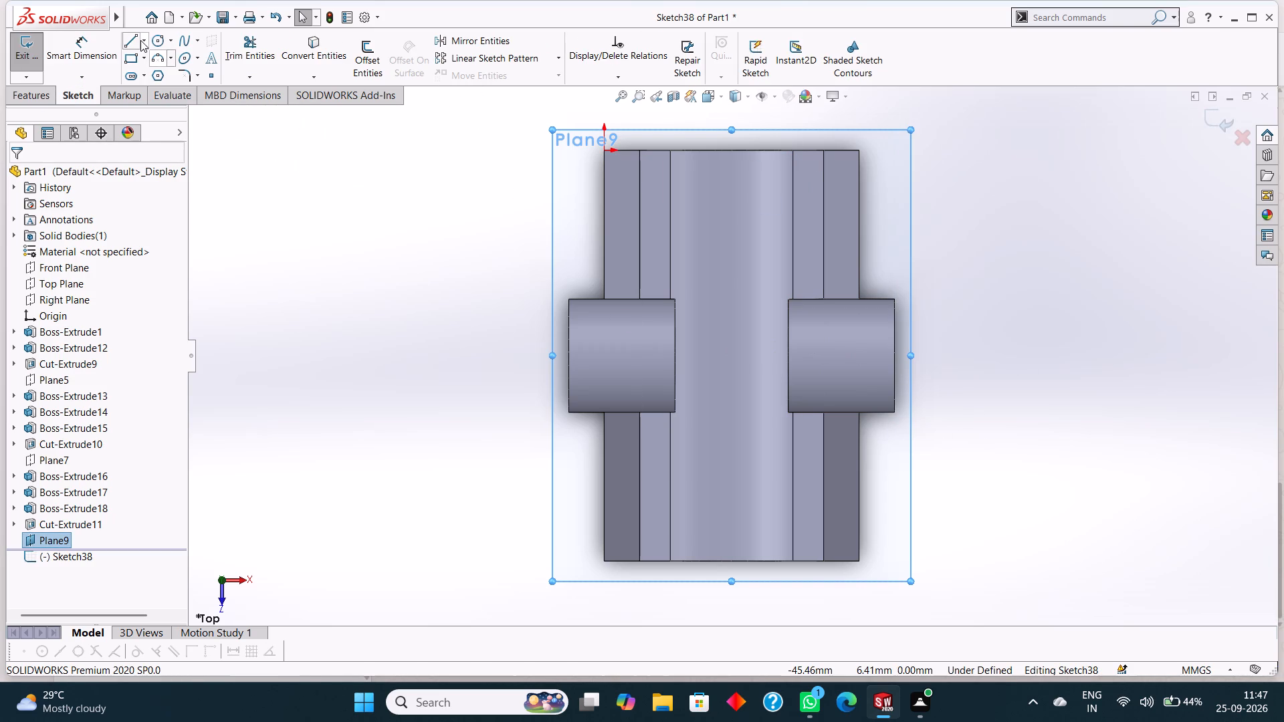
{"action": "left_click", "coordinate": [160, 33]}
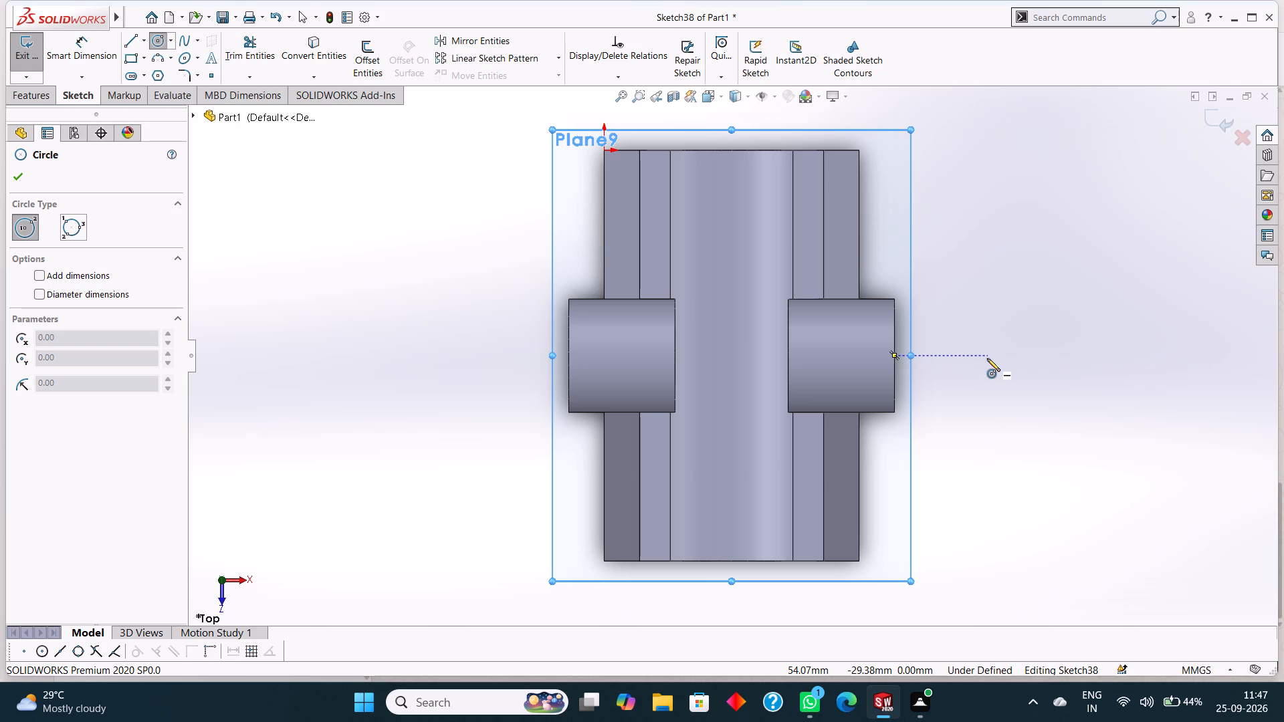
{"action": "left_click", "coordinate": [987, 358]}
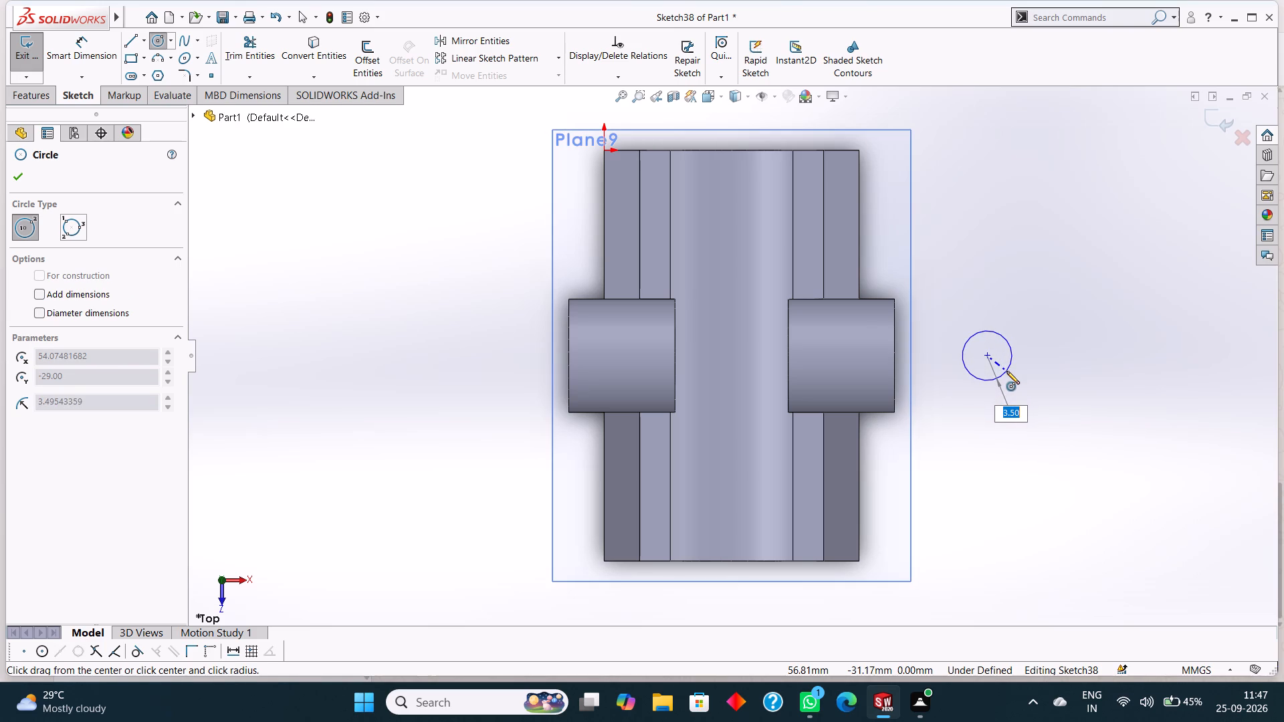
{"action": "left_click", "coordinate": [1006, 371]}
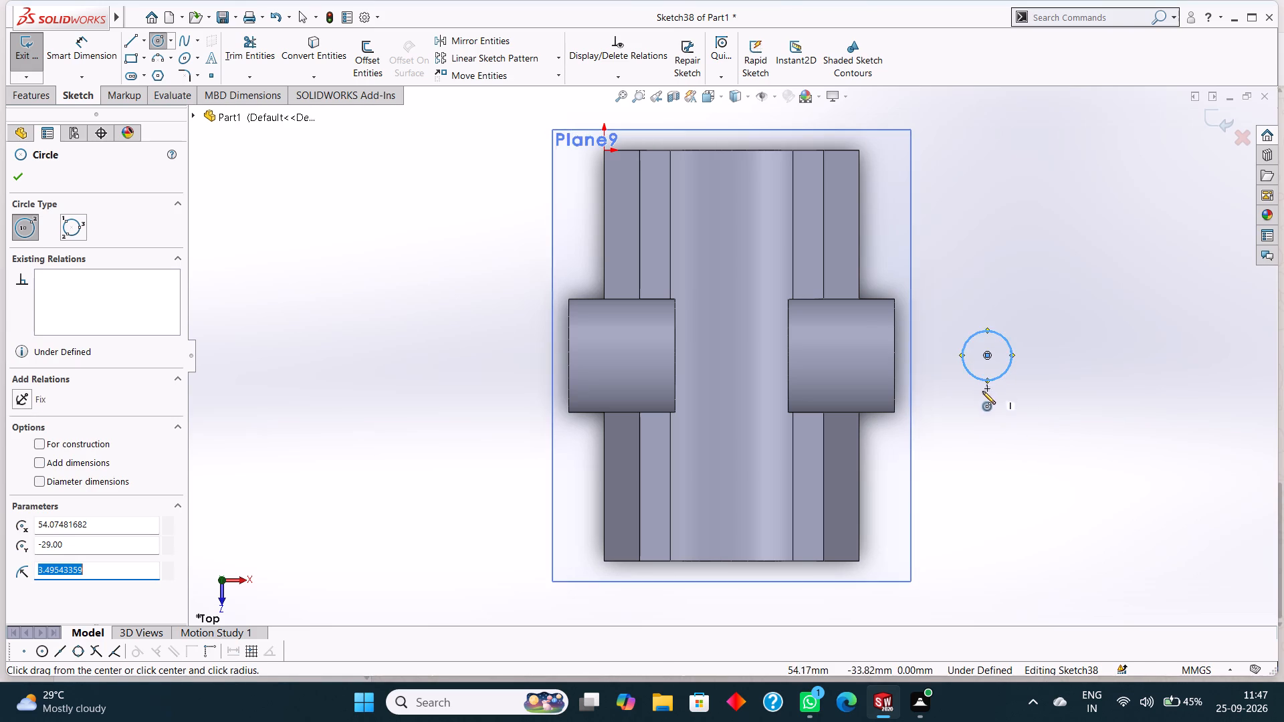
{"action": "left_click", "coordinate": [989, 357]}
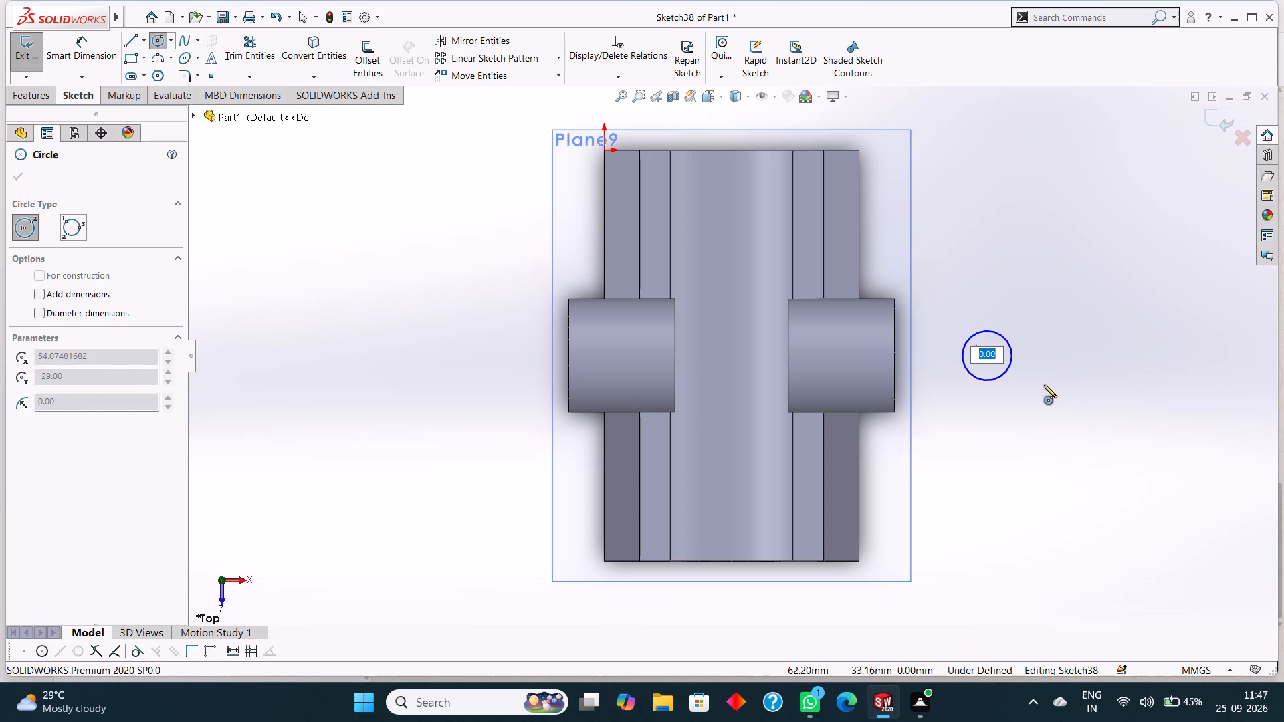
{"action": "key", "text": "Escape"}
{"action": "left_click", "coordinate": [156, 44]}
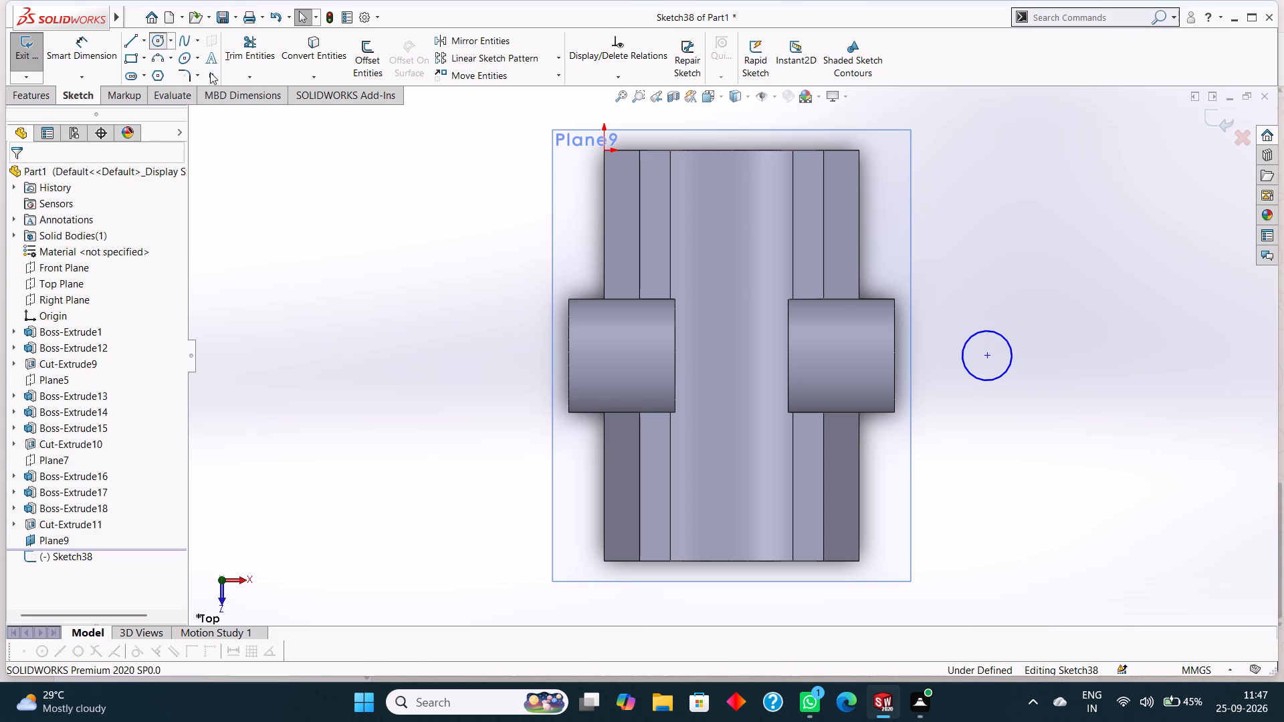
{"action": "left_click", "coordinate": [986, 354]}
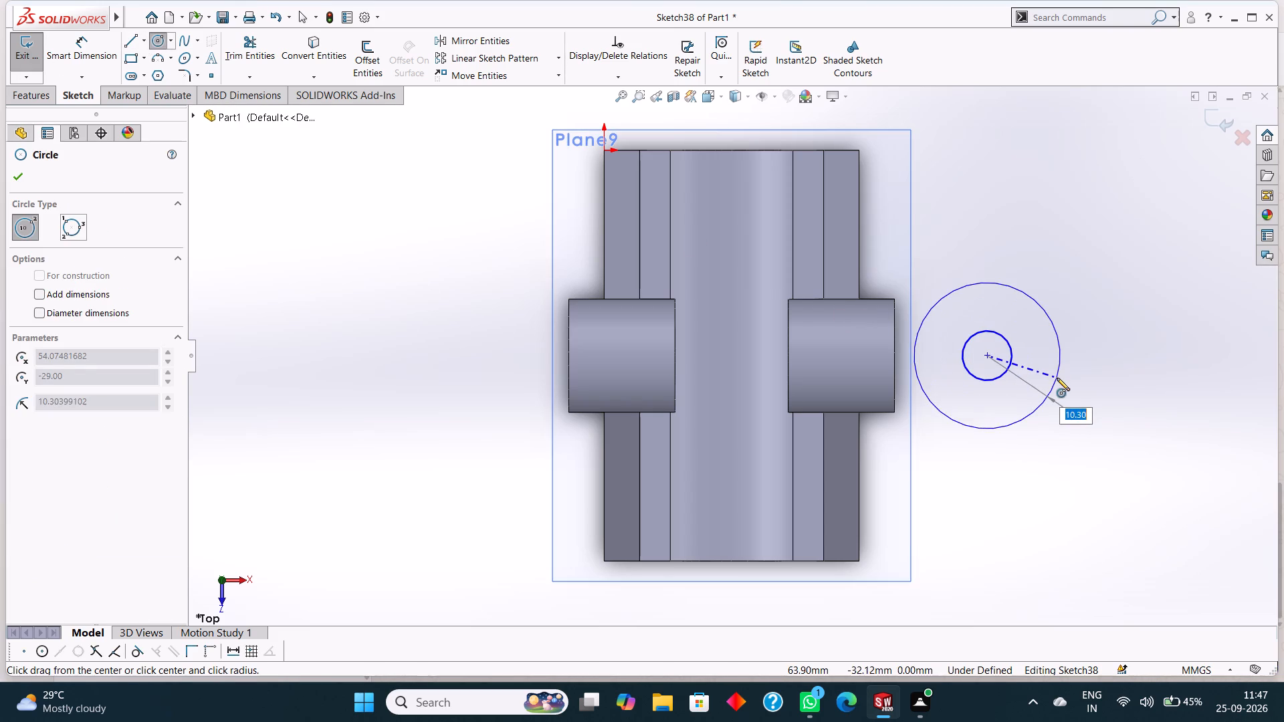
{"action": "left_click", "coordinate": [1042, 370]}
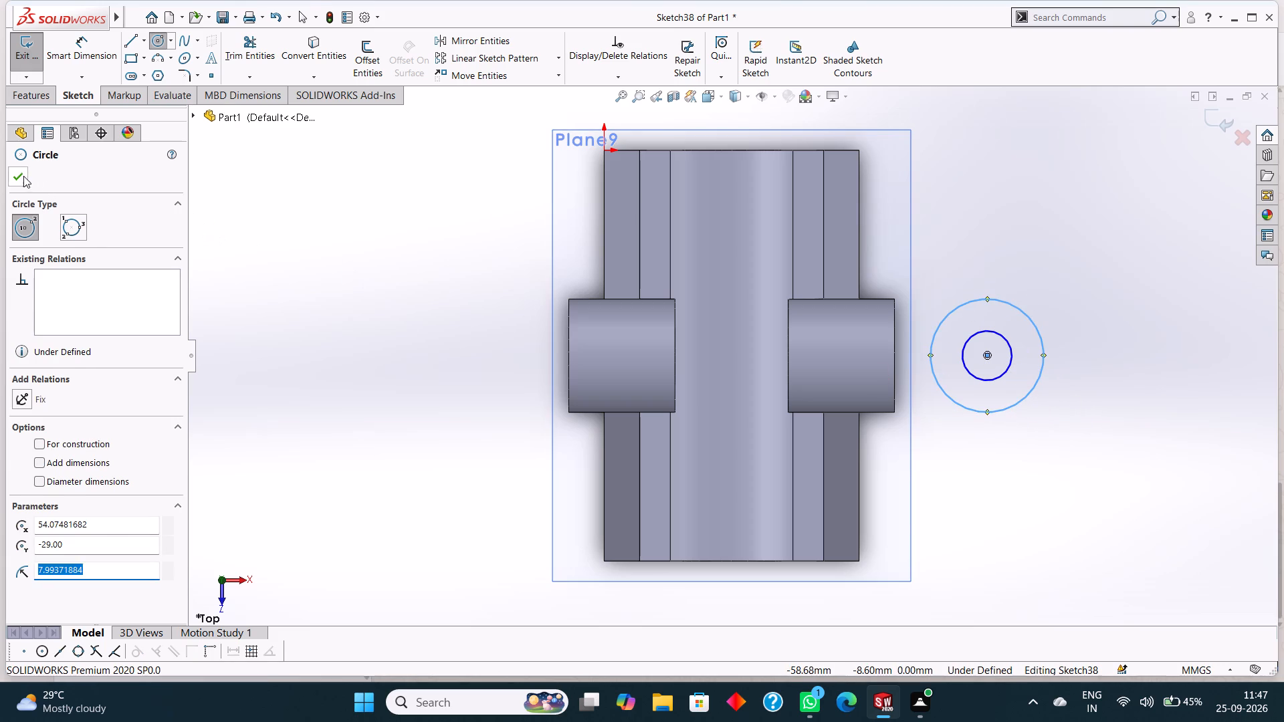
{"action": "left_click", "coordinate": [21, 176]}
Dimension the inner circle's diameter to 8 mm and the outer circle's diameter to 16 mm.
{"action": "left_click", "coordinate": [75, 56]}
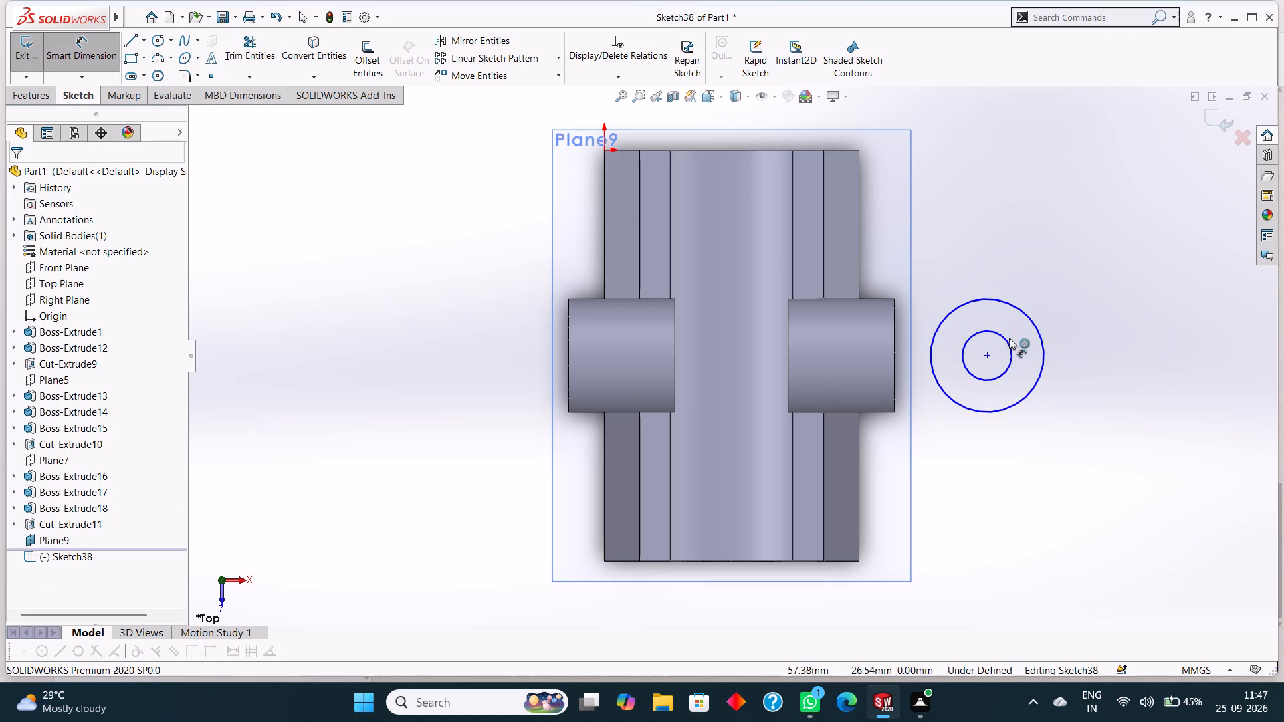
{"action": "left_click", "coordinate": [1007, 336]}
{"action": "left_click", "coordinate": [1086, 347]}
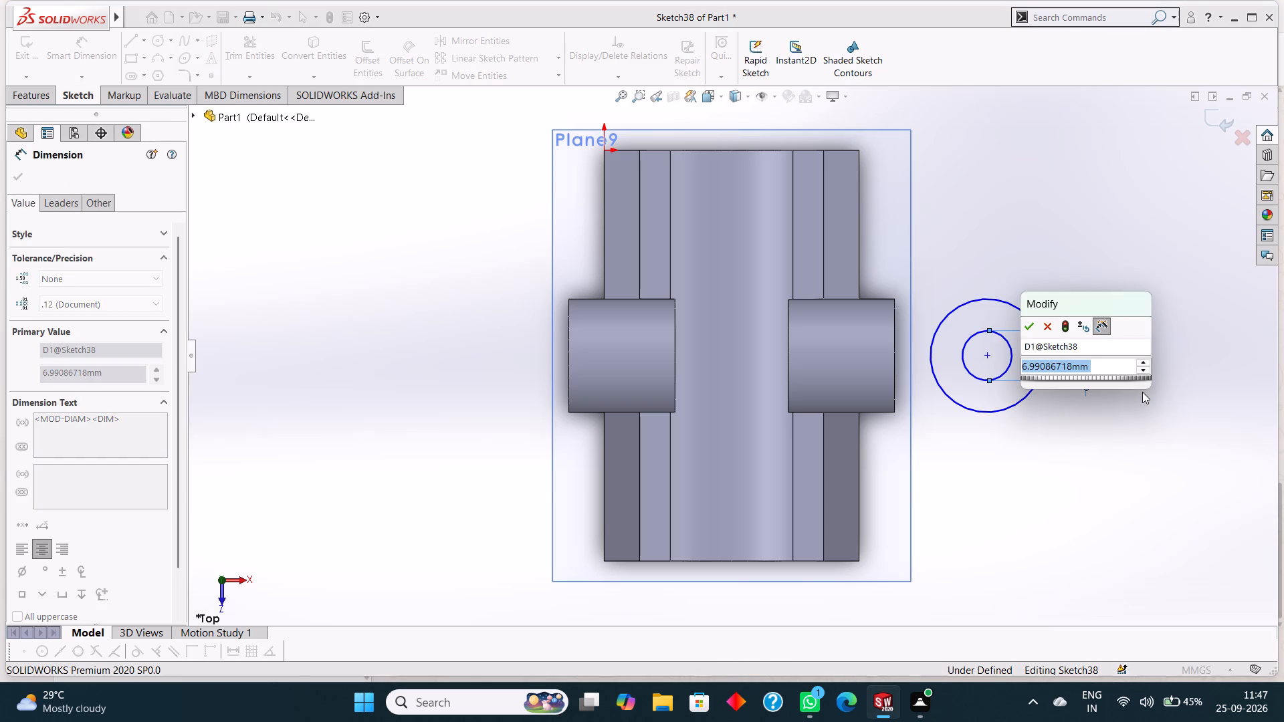
{"action": "key", "text": "4"}
{"action": "key", "text": "BackSpace"}
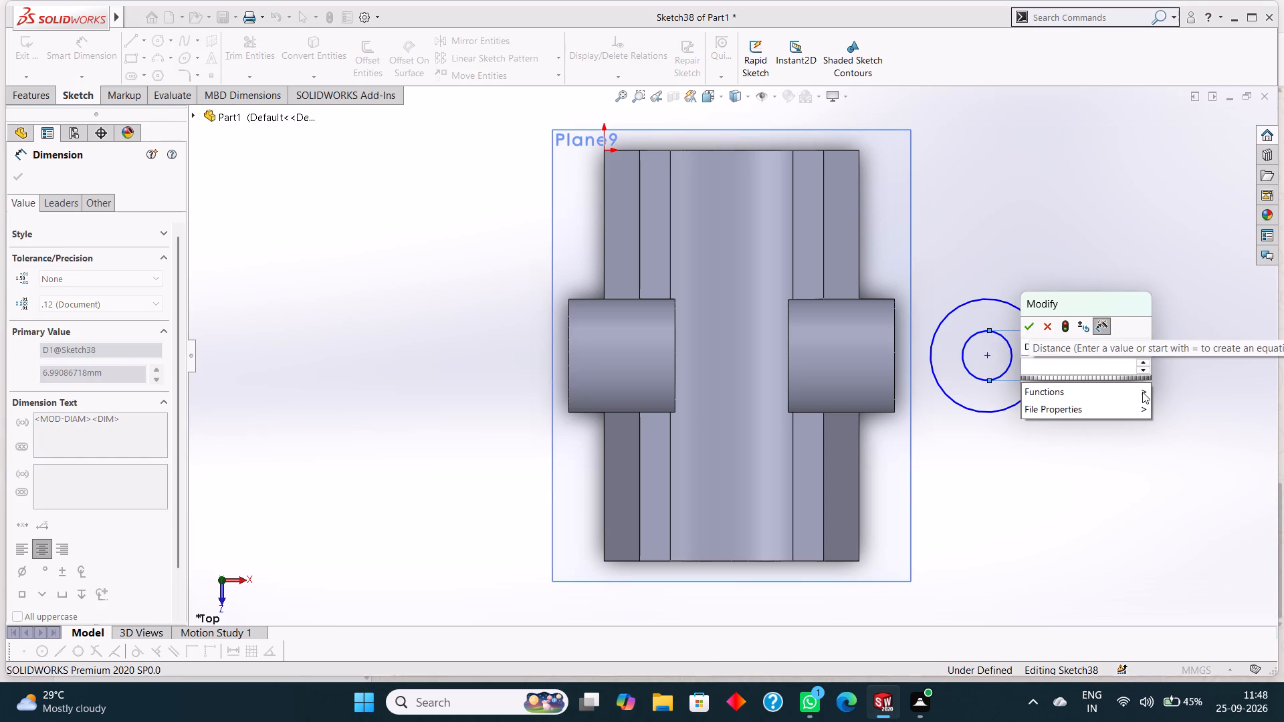
{"action": "key", "text": "8"}
{"action": "key", "text": "Return"}
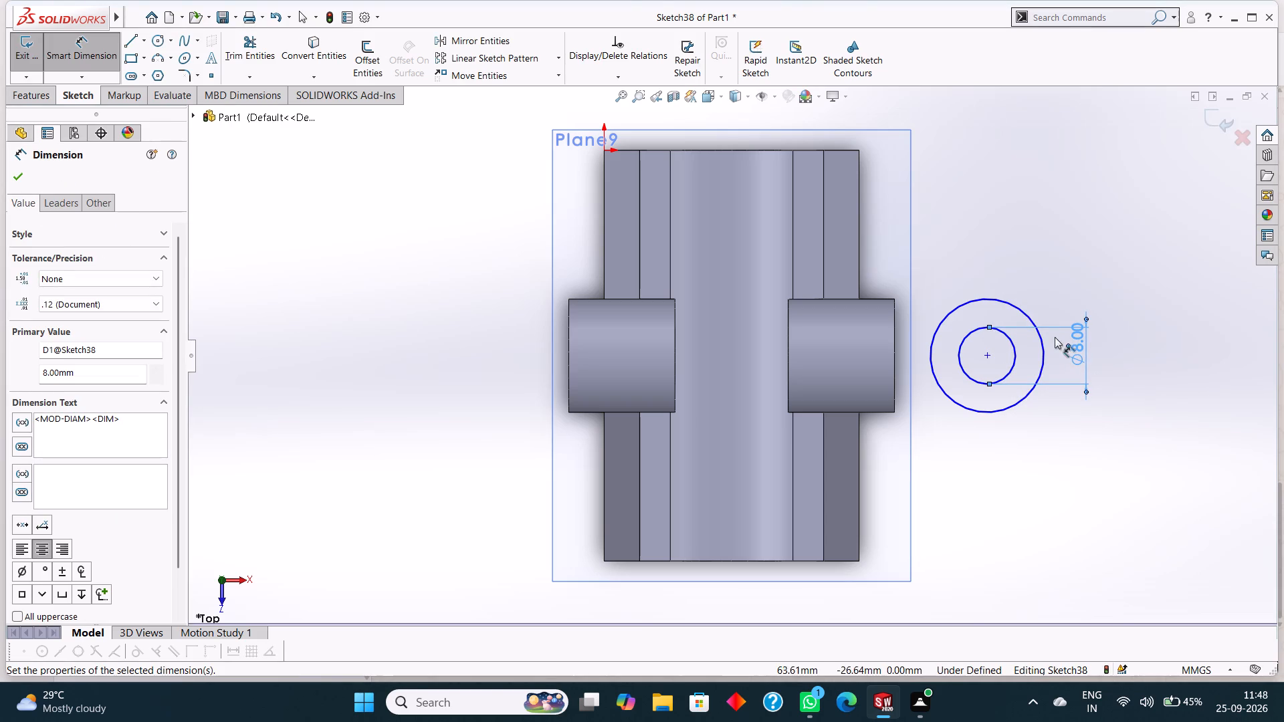
{"action": "left_click", "coordinate": [1022, 308]}
{"action": "left_click", "coordinate": [1162, 335]}
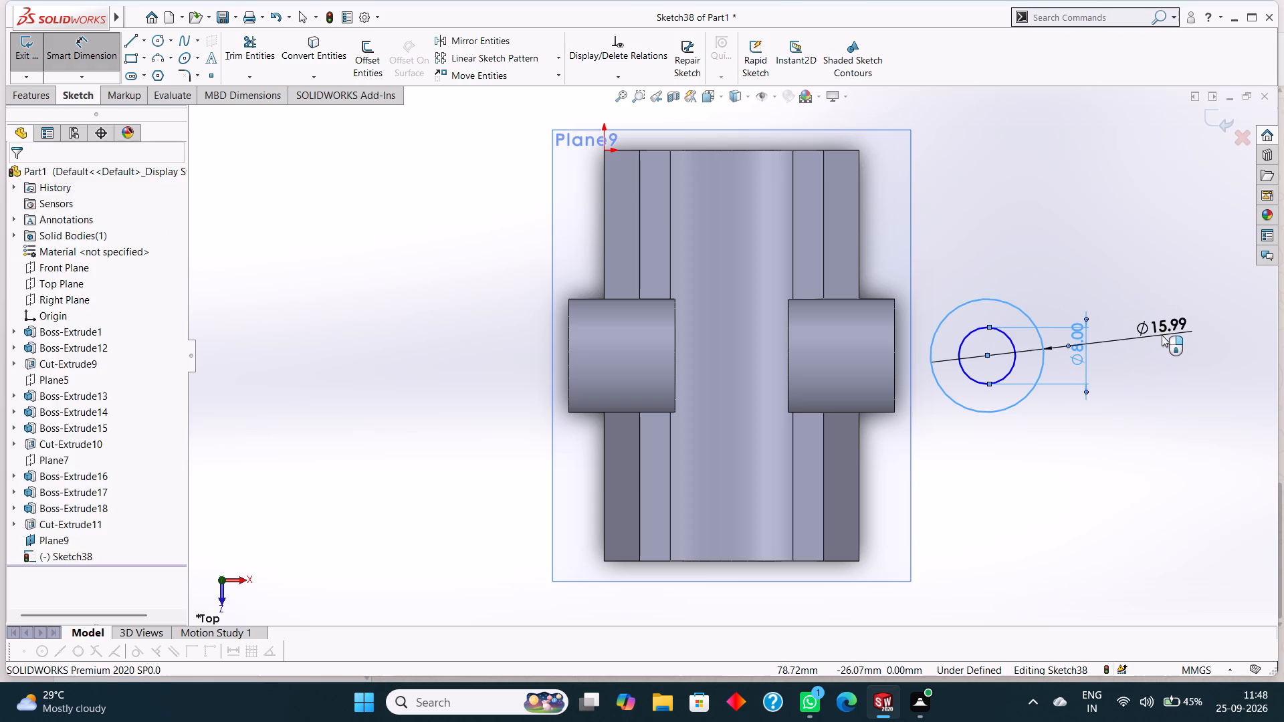
{"action": "type", "text": "16"}
{"action": "key", "text": "Return"}
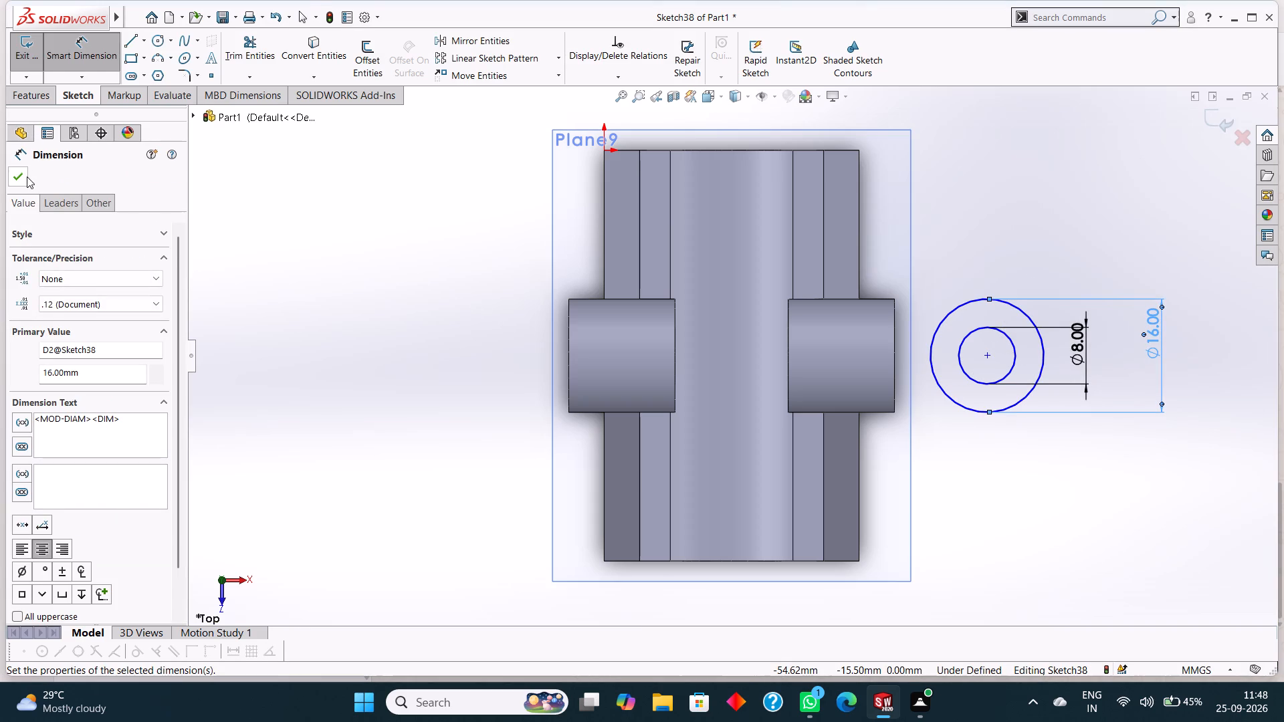
{"action": "left_click", "coordinate": [22, 178]}
Sketch two horizontal lines from the outer circle's tangent points to the block's side edge, and close them with a vertical line along it.
{"action": "left_click", "coordinate": [137, 43]}
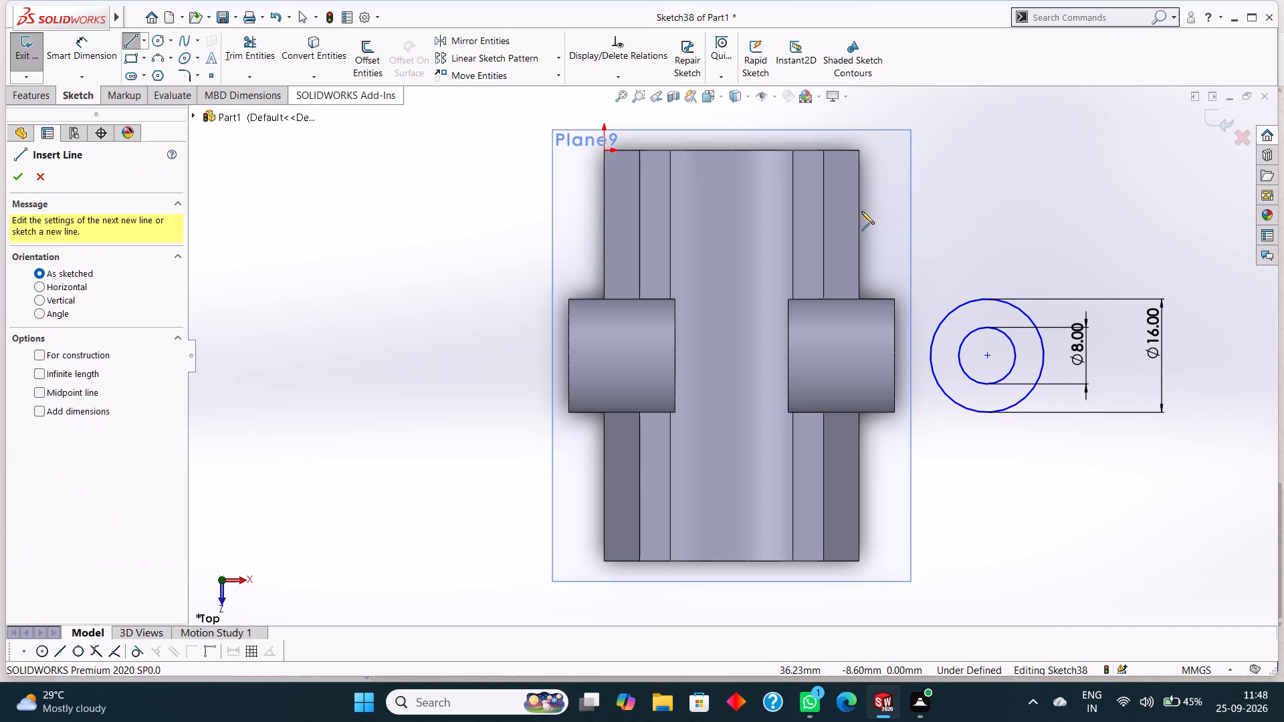
{"action": "left_click", "coordinate": [988, 296]}
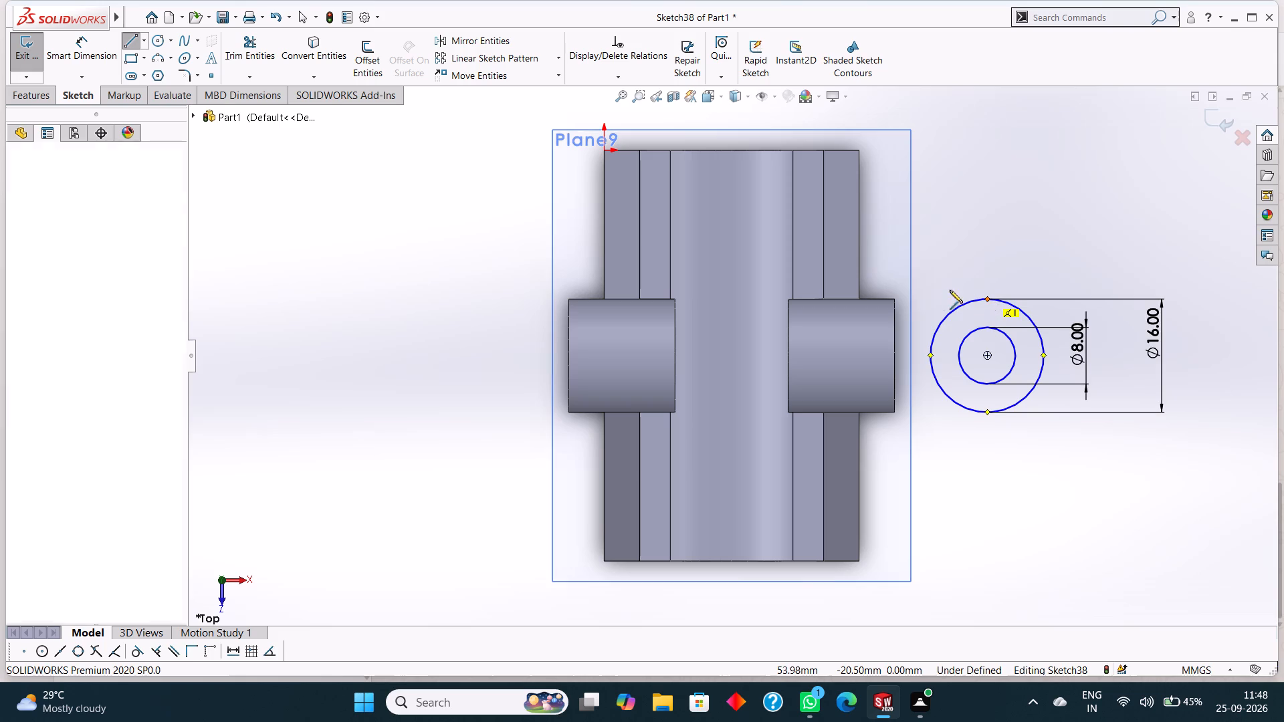
{"action": "left_click", "coordinate": [857, 299]}
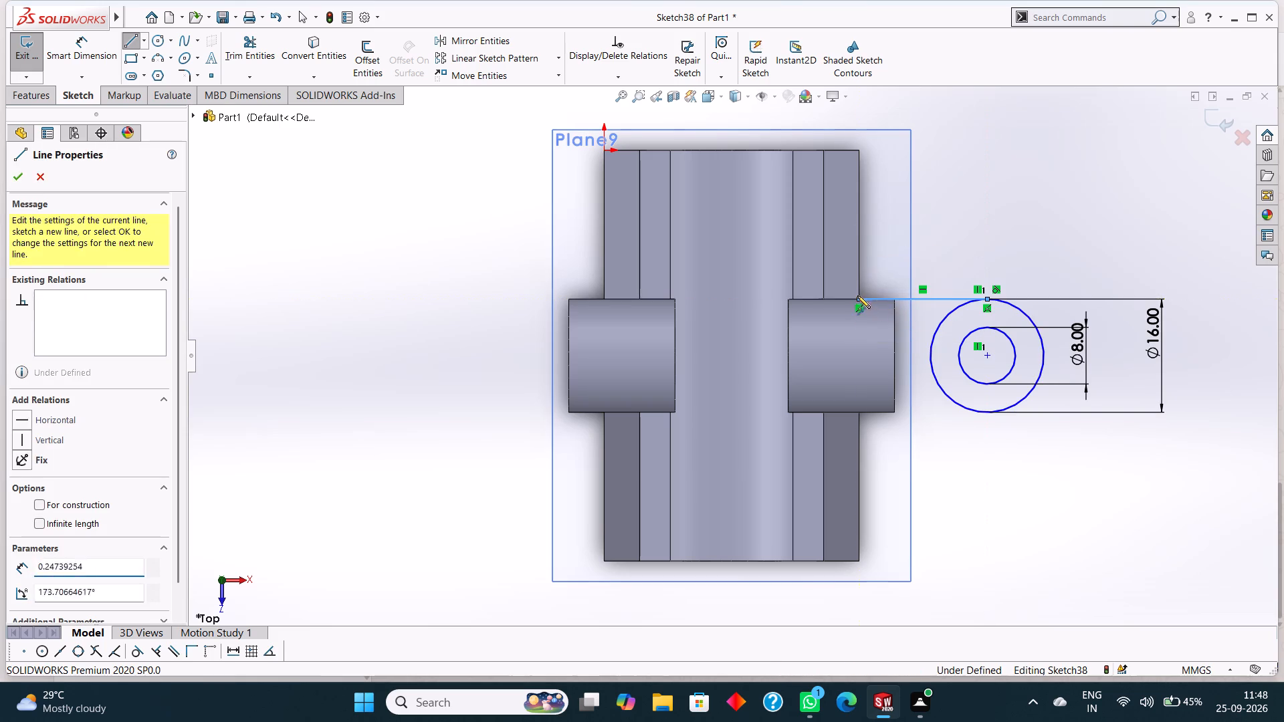
{"action": "right_click", "coordinate": [885, 268]}
{"action": "left_click", "coordinate": [903, 273]}
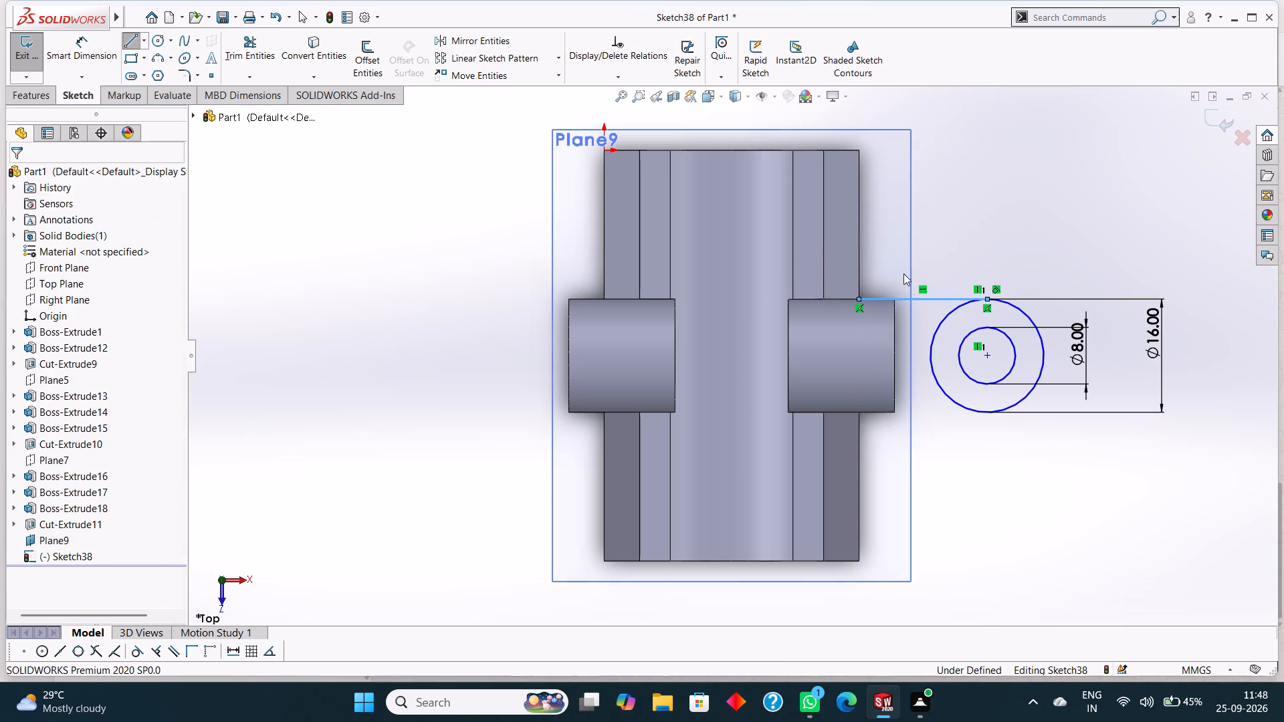
{"action": "left_click", "coordinate": [128, 43]}
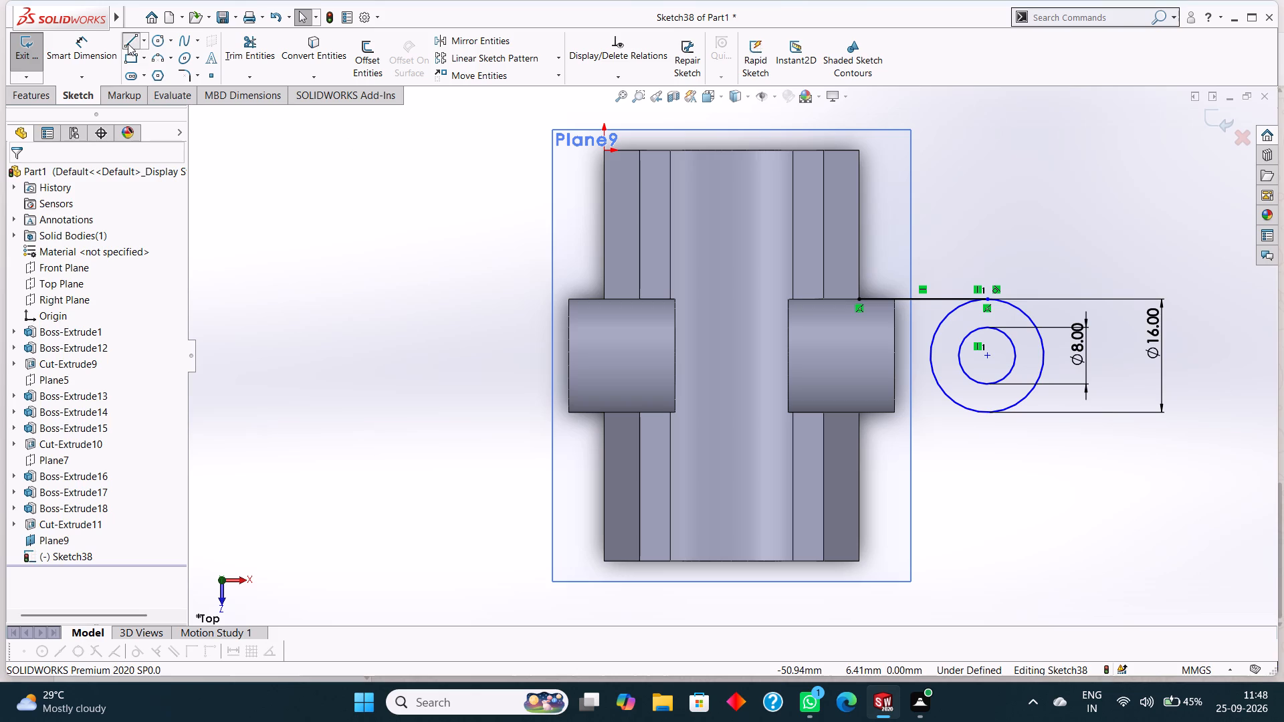
{"action": "left_click", "coordinate": [987, 414]}
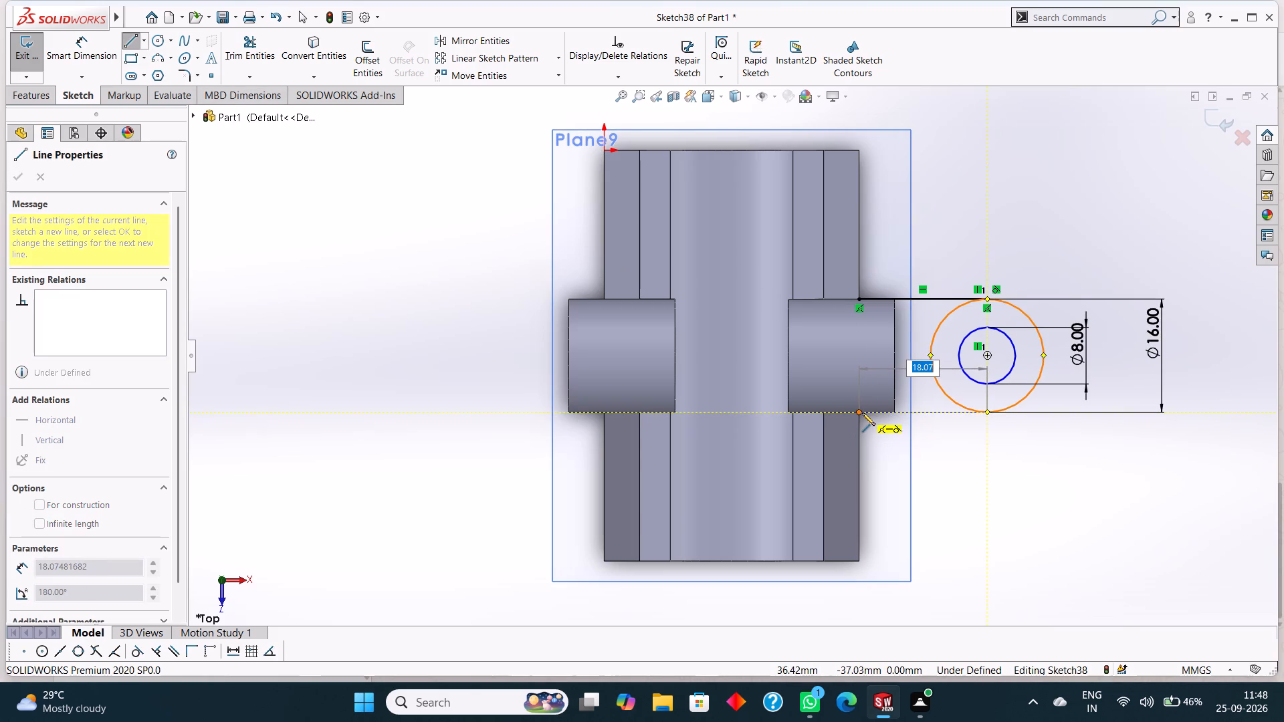
{"action": "left_click", "coordinate": [857, 412]}
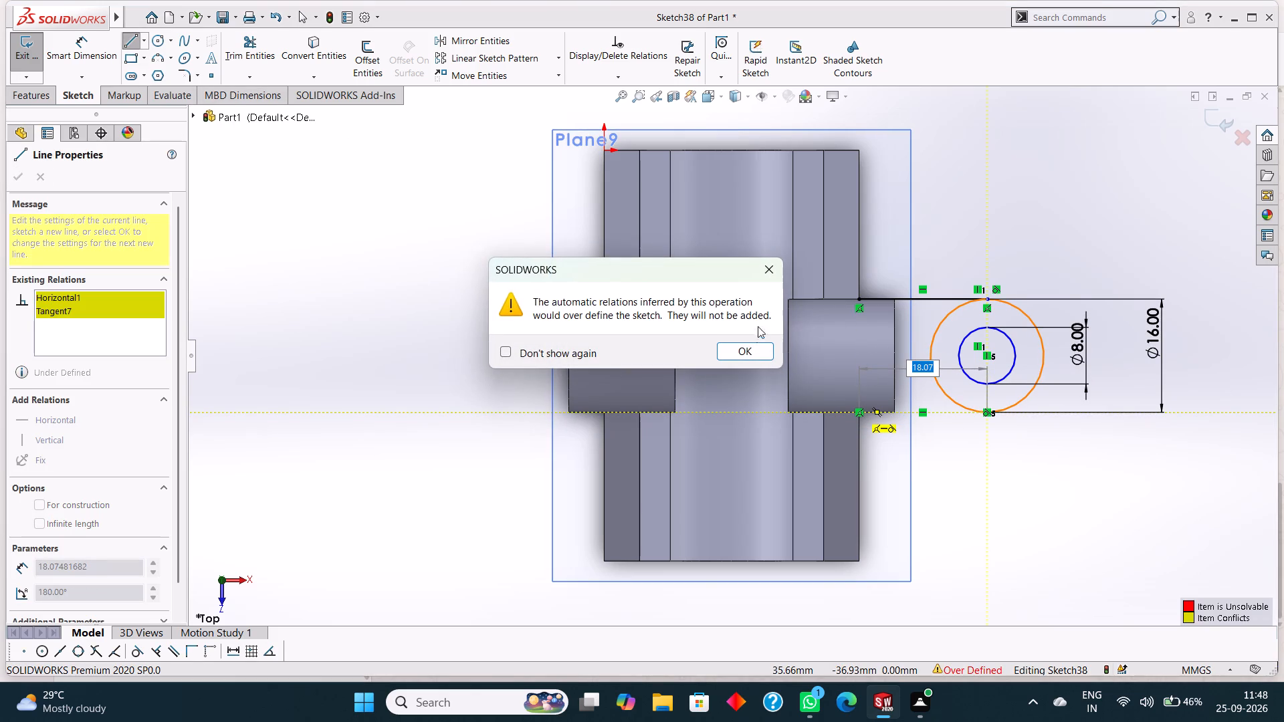
{"action": "left_click", "coordinate": [750, 344]}
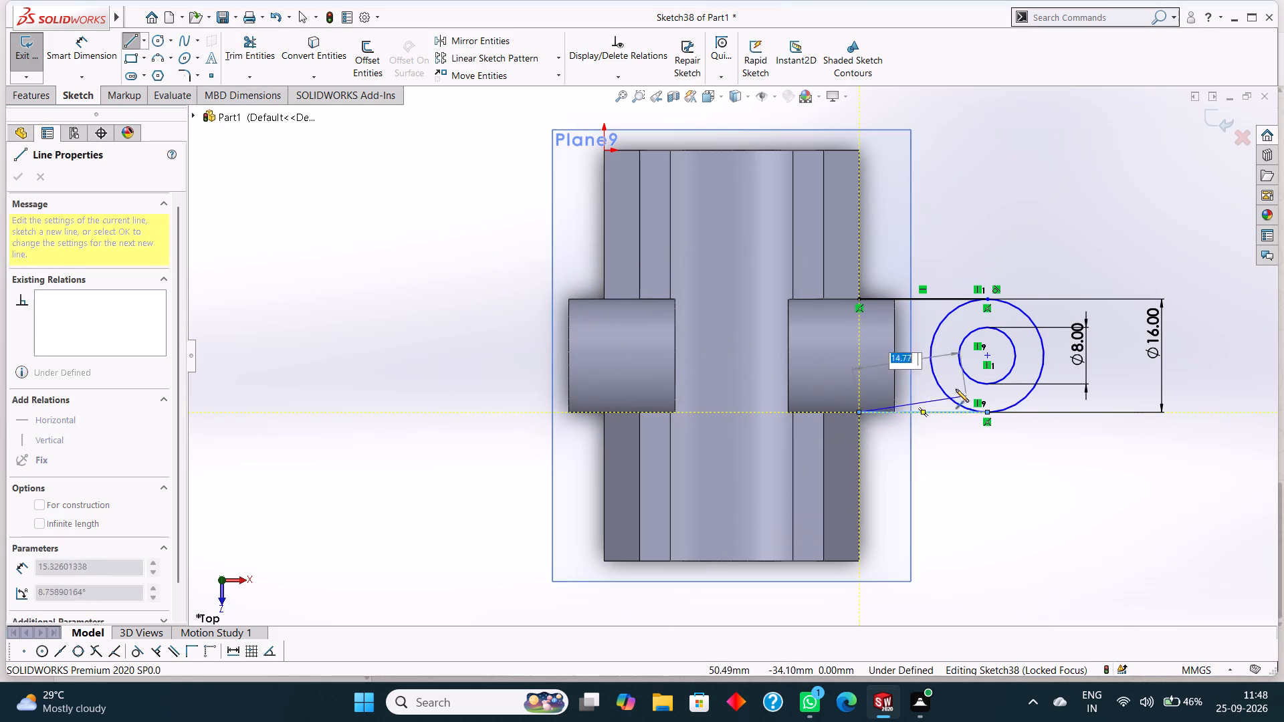
{"action": "left_click", "coordinate": [859, 299]}
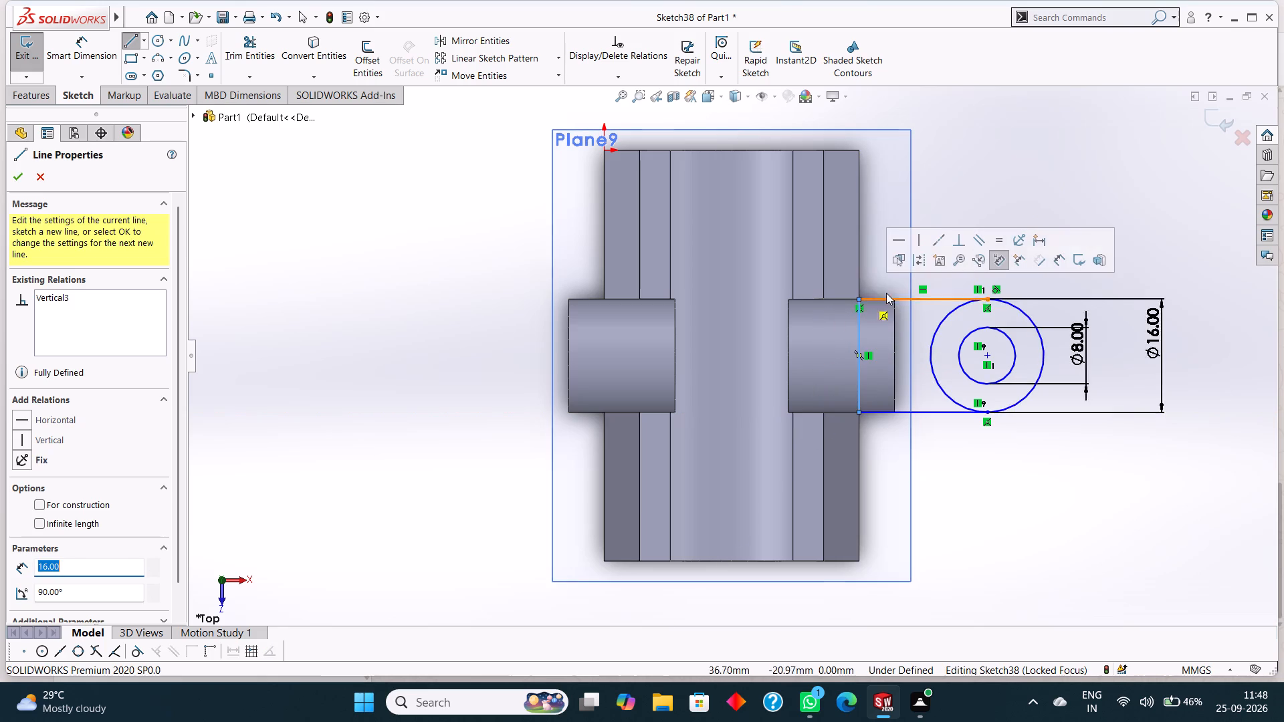
{"action": "right_click", "coordinate": [942, 184]}
{"action": "left_click", "coordinate": [977, 195]}
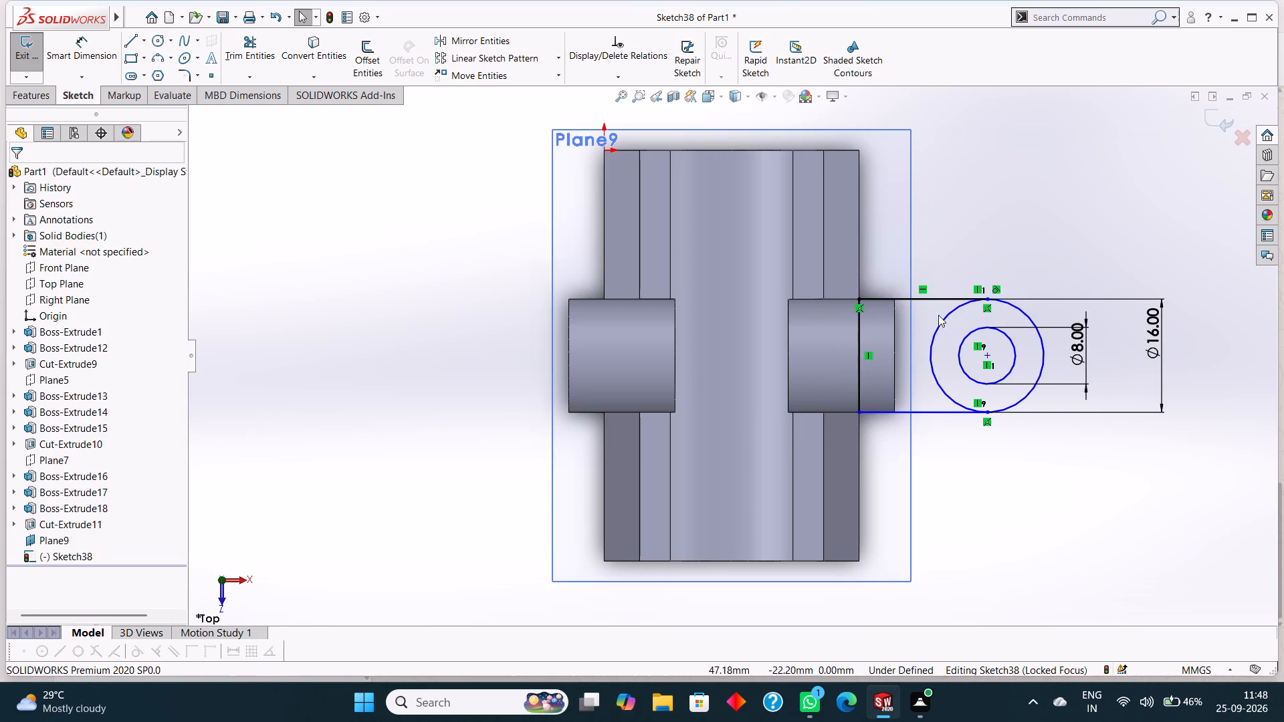
Trim away the half of the outer circle facing the block, leaving a round-ended lug outline.
{"action": "left_click", "coordinate": [247, 50]}
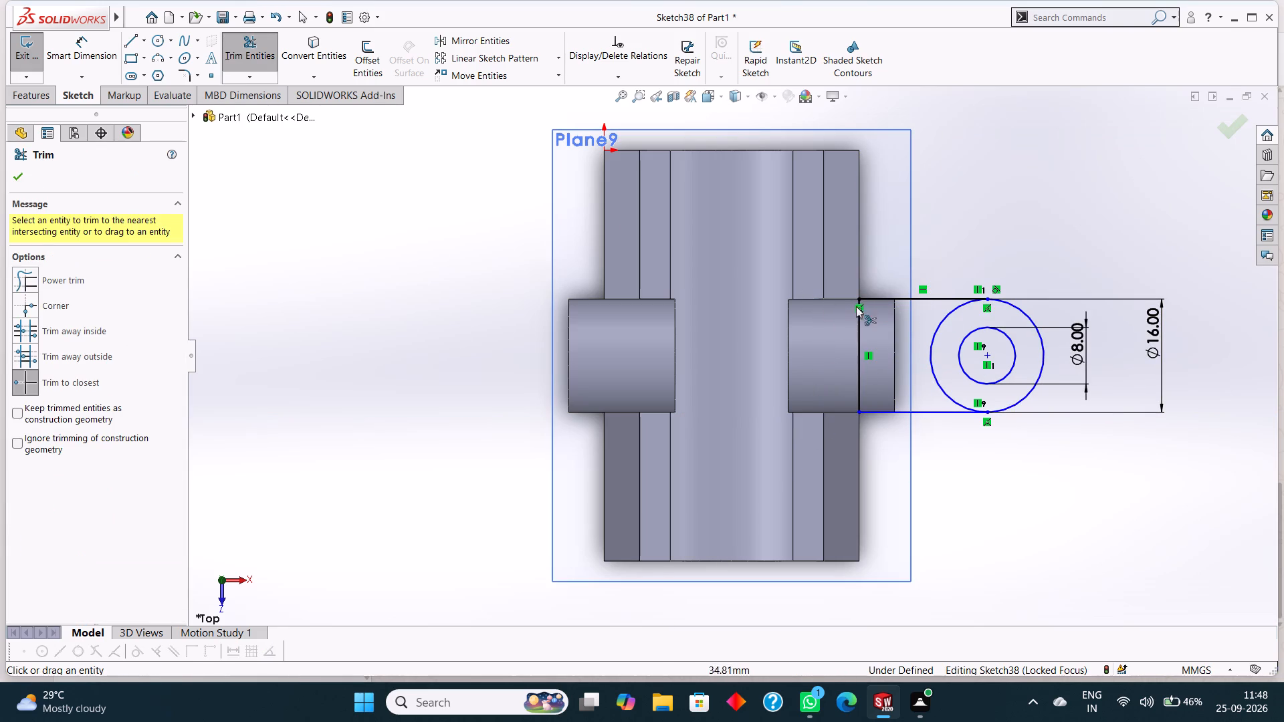
{"action": "left_click", "coordinate": [946, 314]}
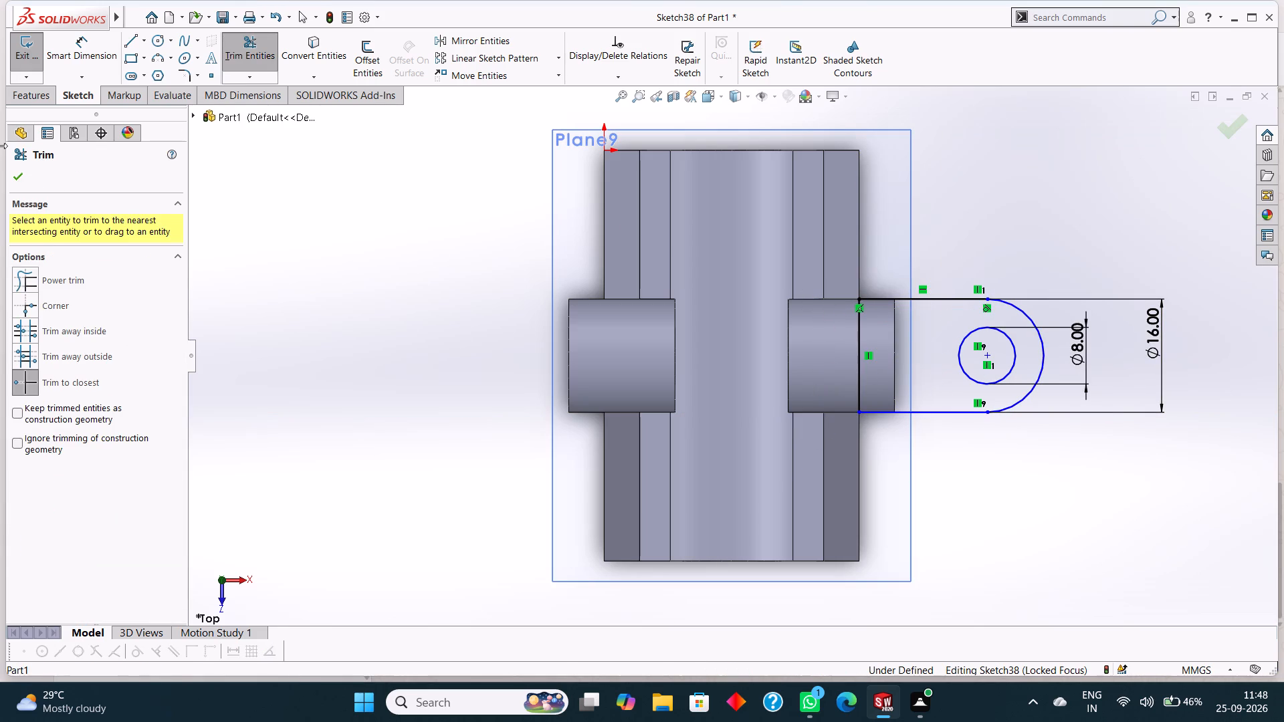
{"action": "left_click", "coordinate": [17, 169]}
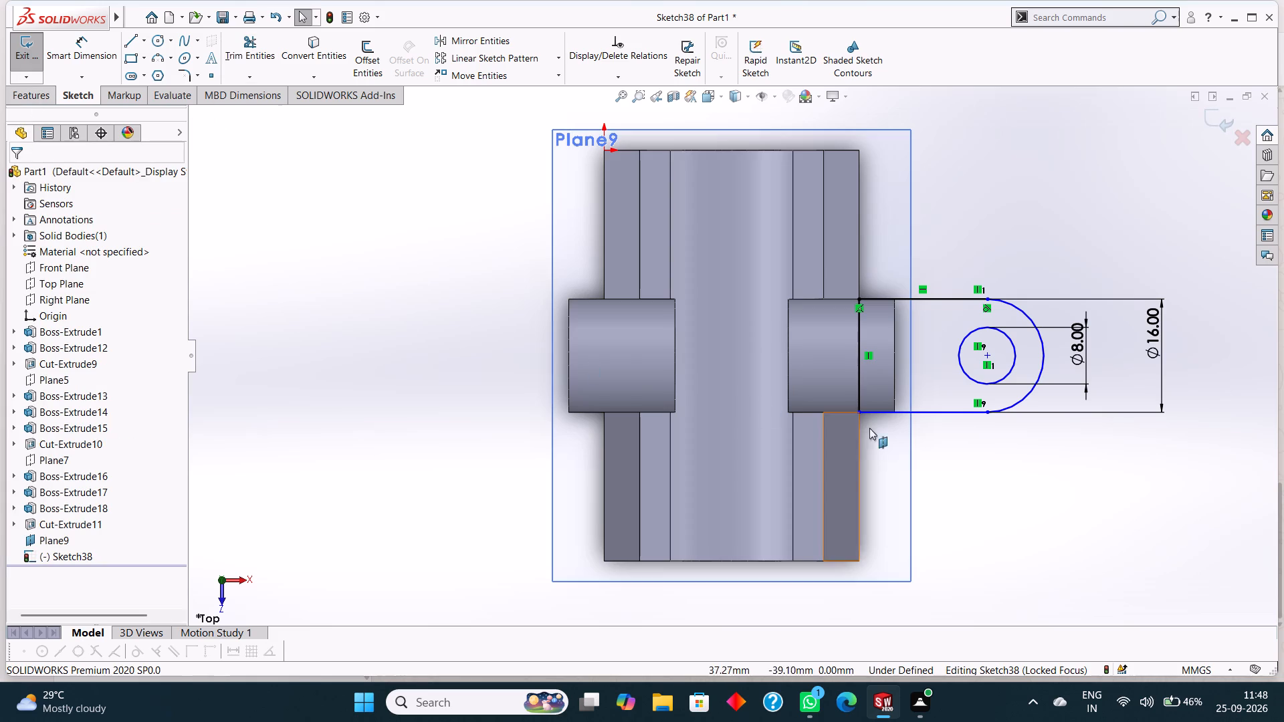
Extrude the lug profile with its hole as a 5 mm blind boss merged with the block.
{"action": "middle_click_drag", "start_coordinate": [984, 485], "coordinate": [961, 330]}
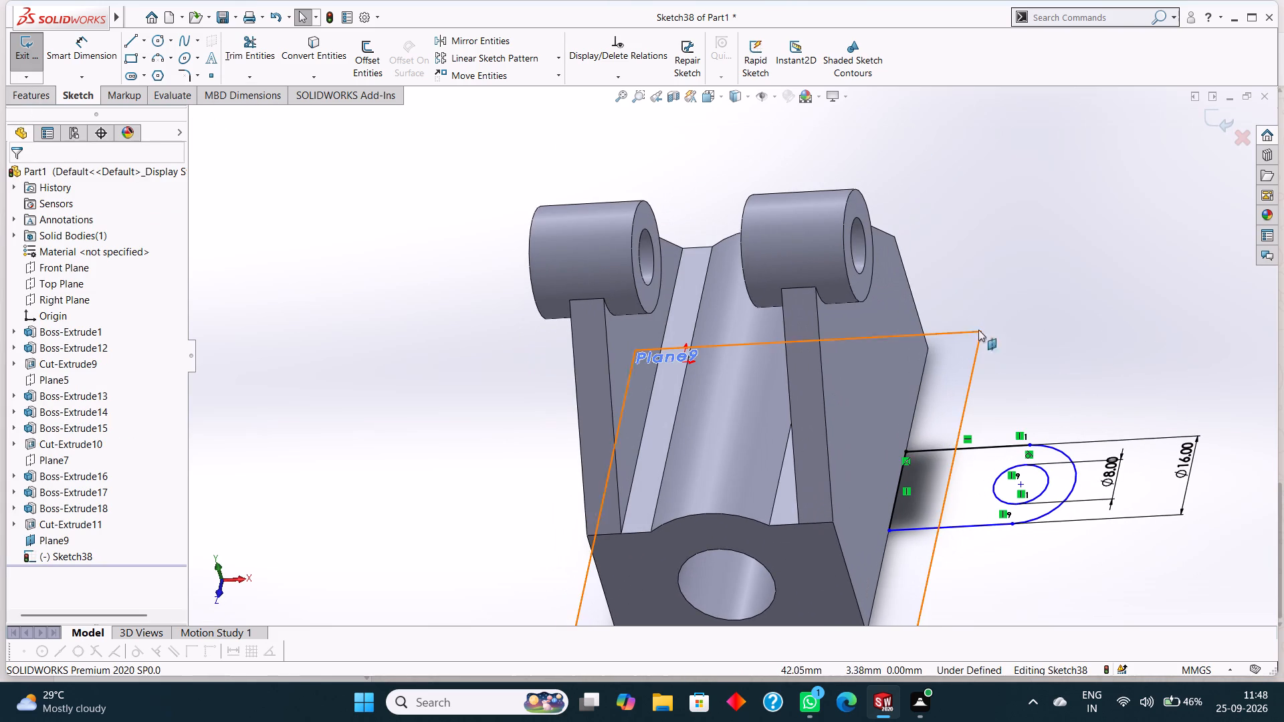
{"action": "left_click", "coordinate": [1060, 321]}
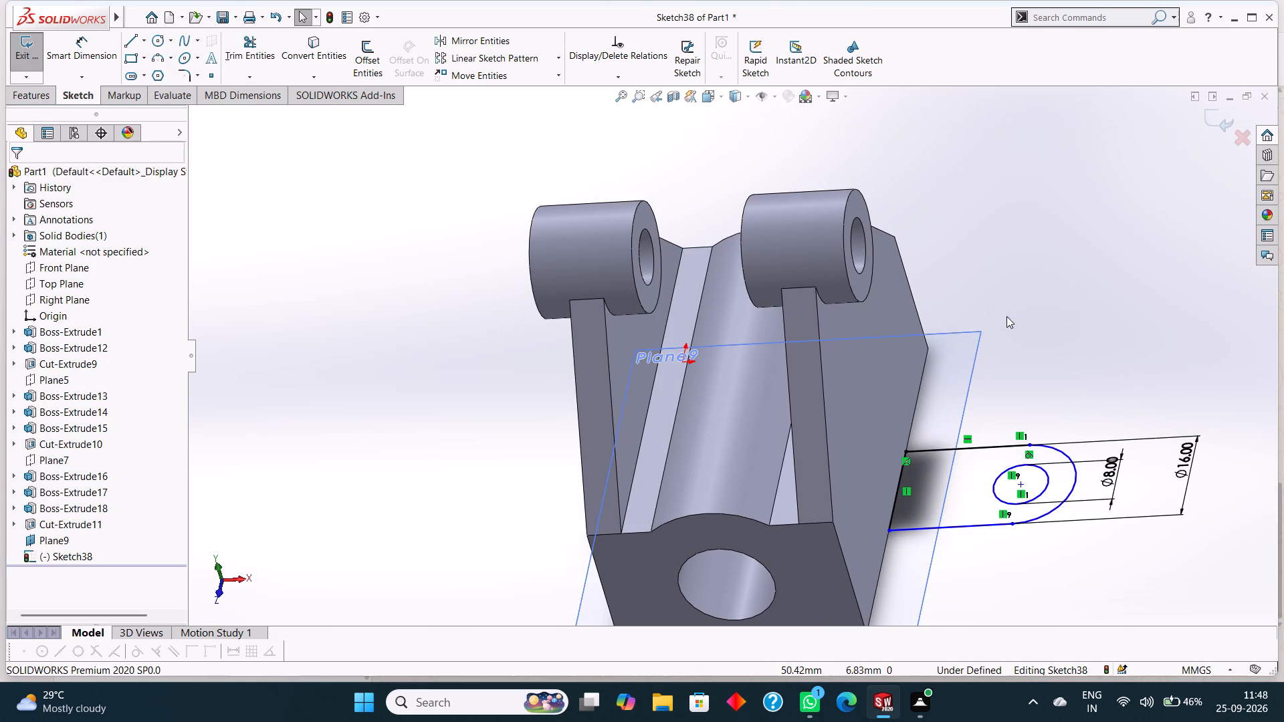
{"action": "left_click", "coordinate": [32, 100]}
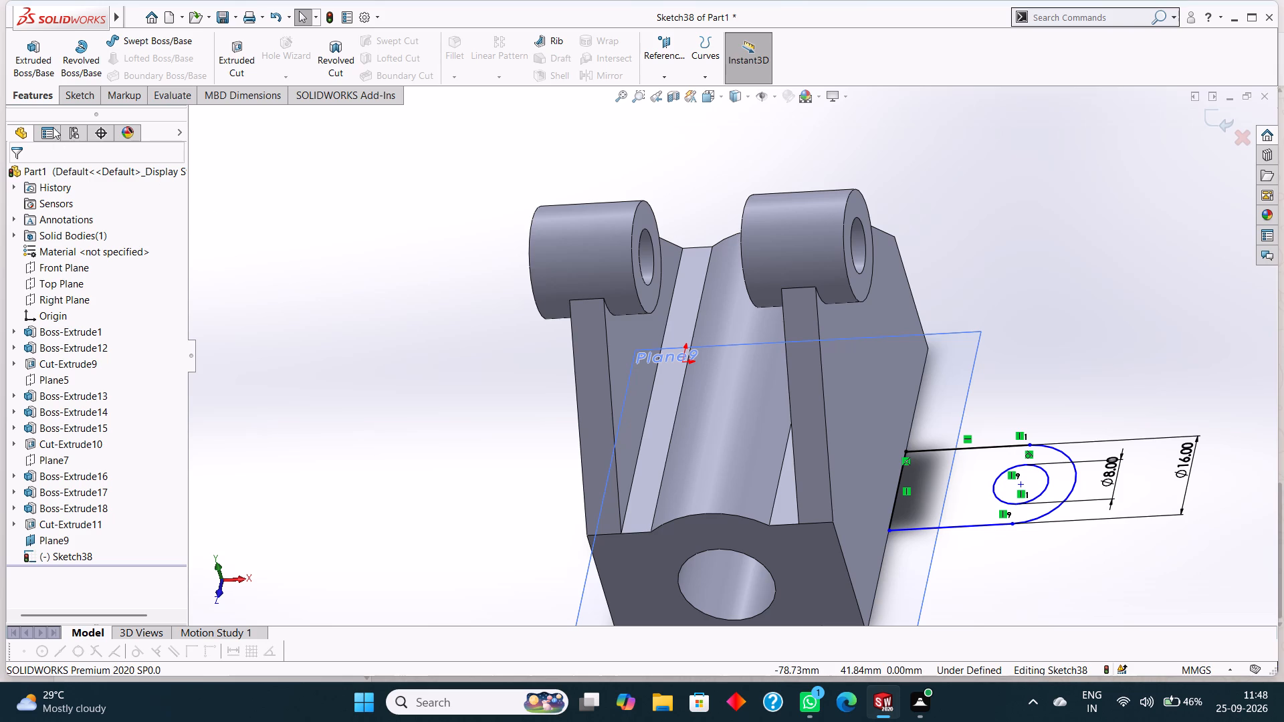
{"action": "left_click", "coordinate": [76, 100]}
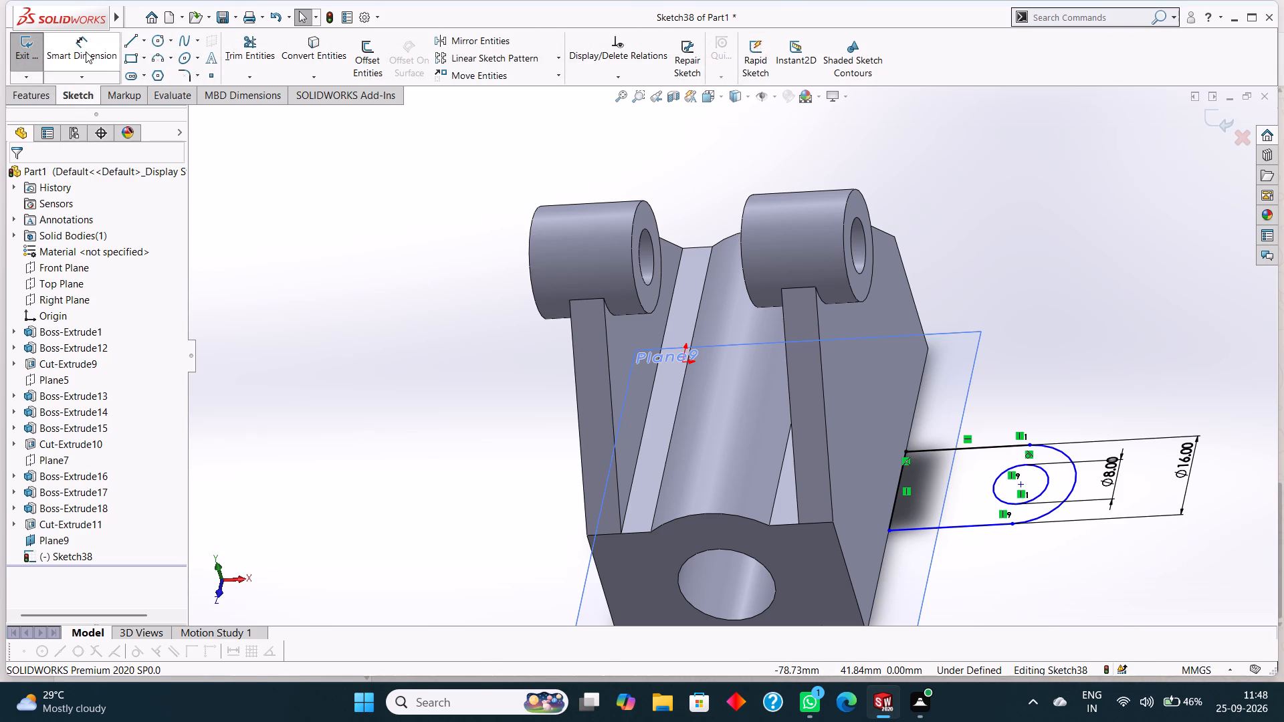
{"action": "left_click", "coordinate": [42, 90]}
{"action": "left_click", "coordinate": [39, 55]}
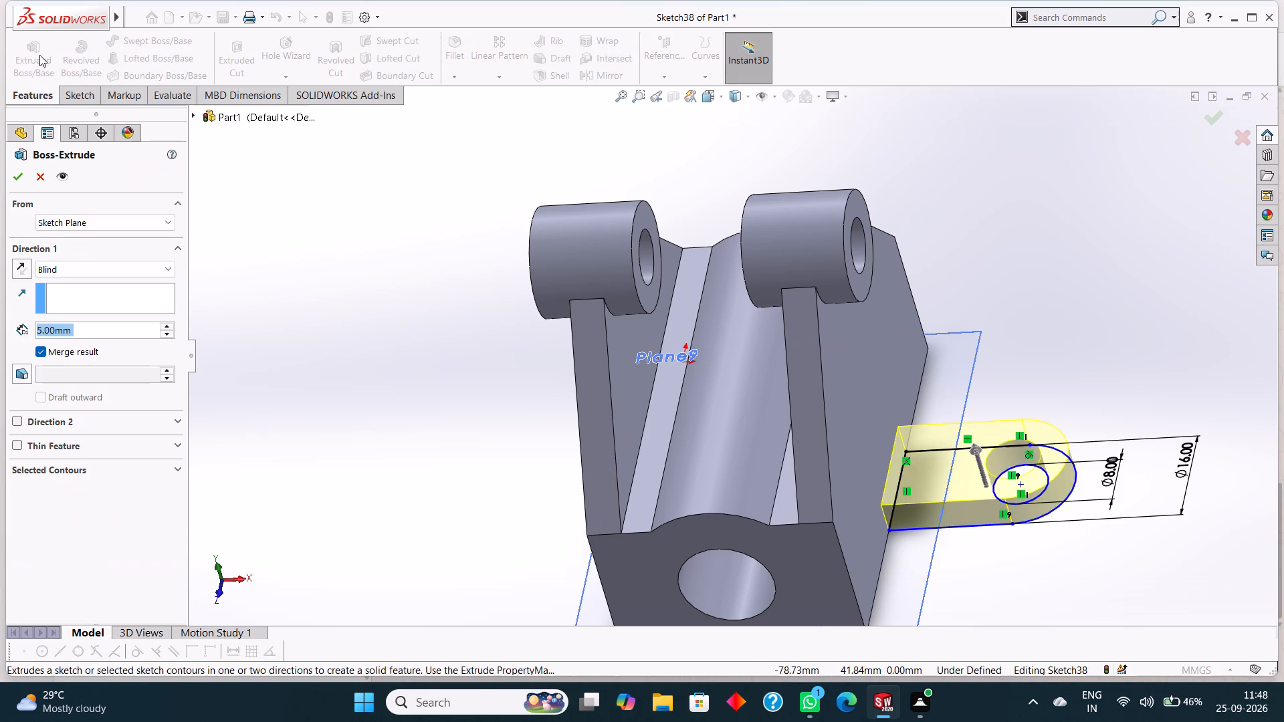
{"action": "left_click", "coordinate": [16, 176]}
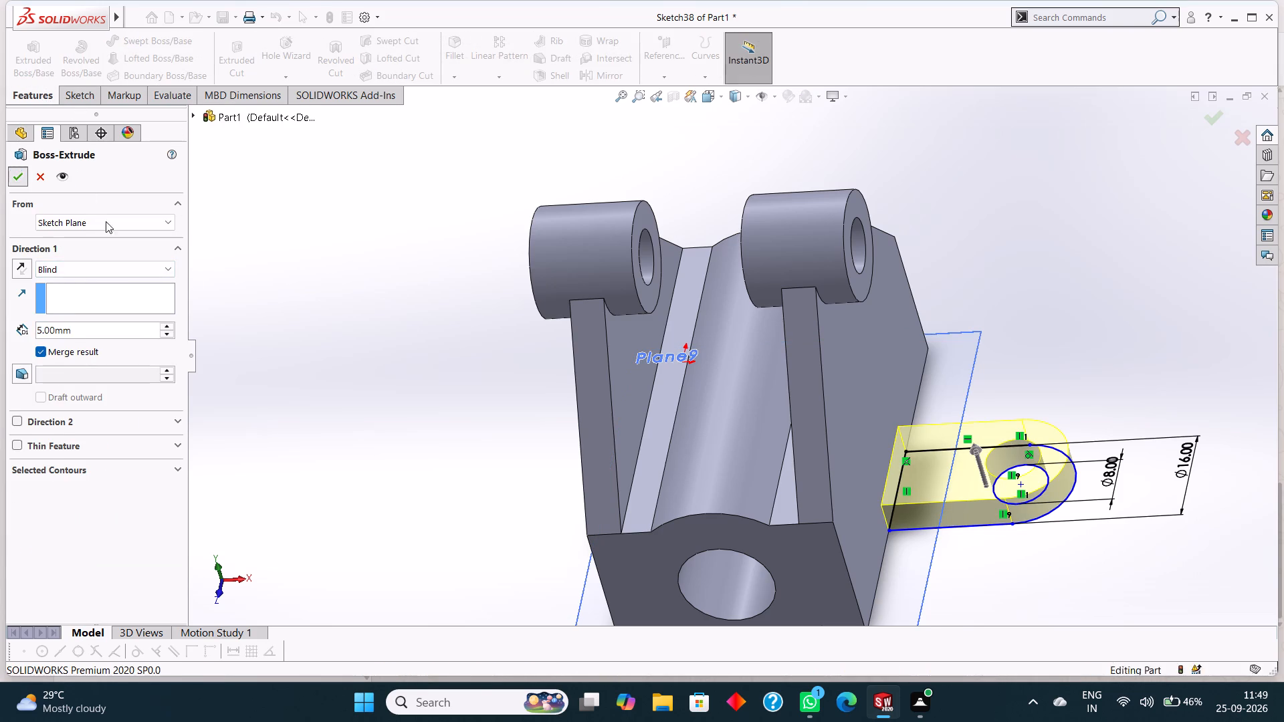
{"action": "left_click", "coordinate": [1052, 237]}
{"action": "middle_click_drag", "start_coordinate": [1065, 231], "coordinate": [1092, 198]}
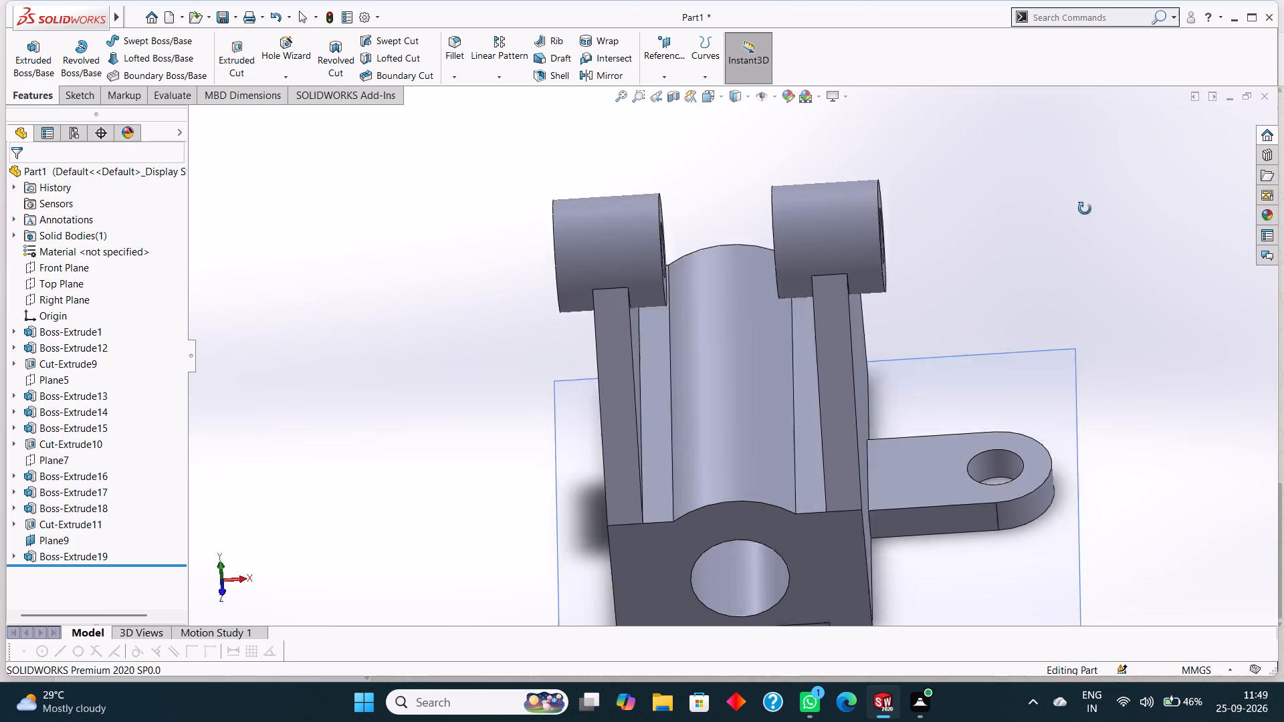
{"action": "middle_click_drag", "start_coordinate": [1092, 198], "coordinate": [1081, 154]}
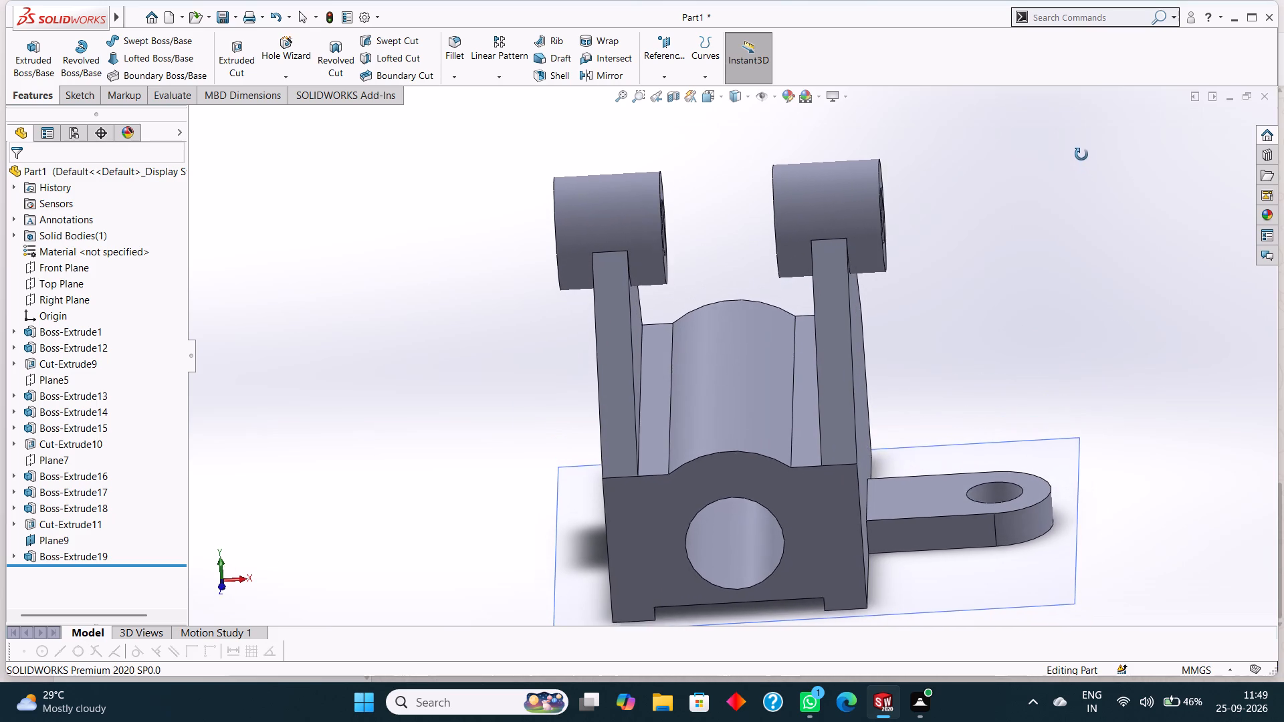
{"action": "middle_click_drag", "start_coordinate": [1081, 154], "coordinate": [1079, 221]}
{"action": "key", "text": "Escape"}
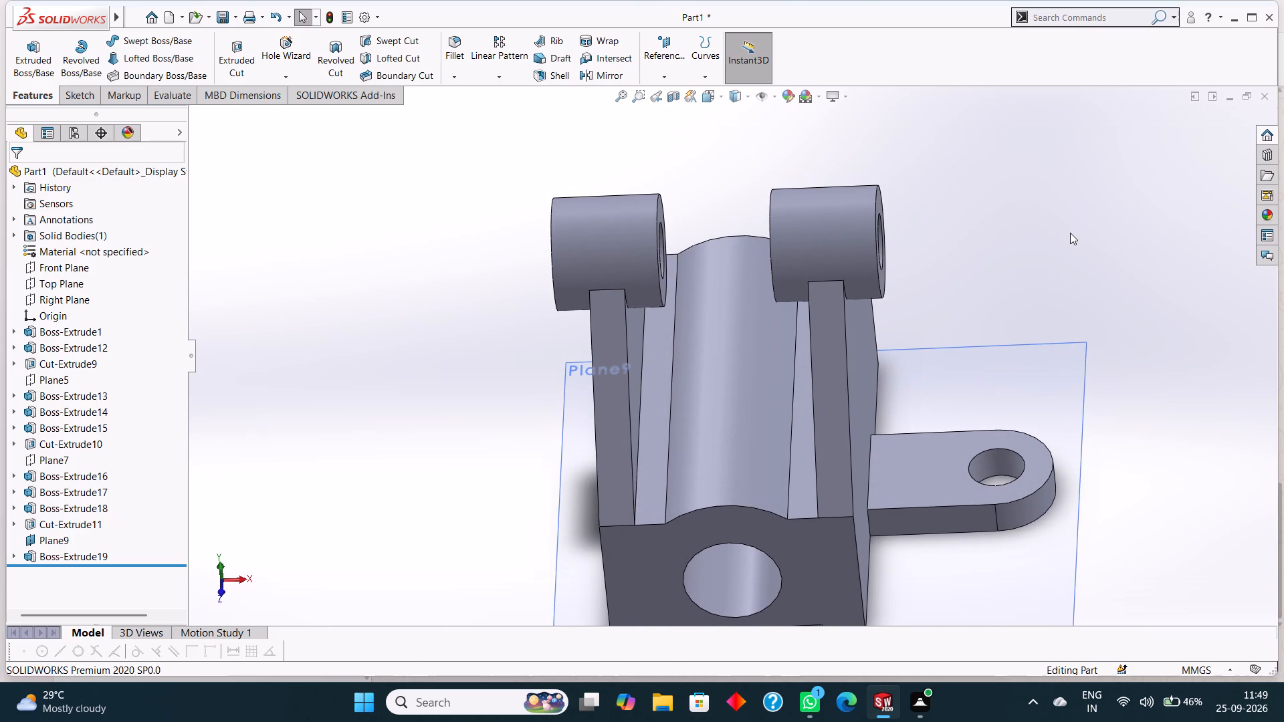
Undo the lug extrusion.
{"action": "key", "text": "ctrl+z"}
Dimension the distance from the block's side edge to the lug hole's centre as 16 mm.
{"action": "middle_click_drag", "start_coordinate": [1097, 197], "coordinate": [1133, 187]}
{"action": "middle_click_drag", "start_coordinate": [1057, 178], "coordinate": [1040, 199]}
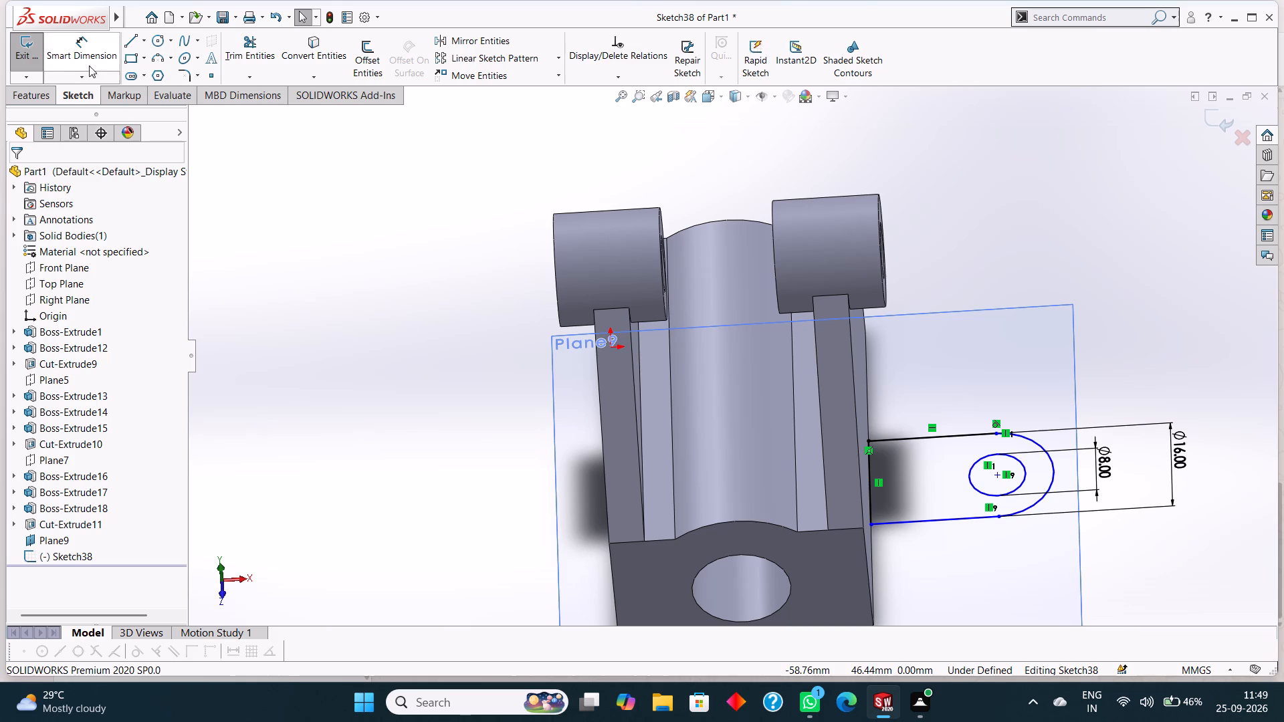
{"action": "left_click", "coordinate": [86, 60]}
{"action": "middle_click_drag", "start_coordinate": [1065, 174], "coordinate": [1043, 191]}
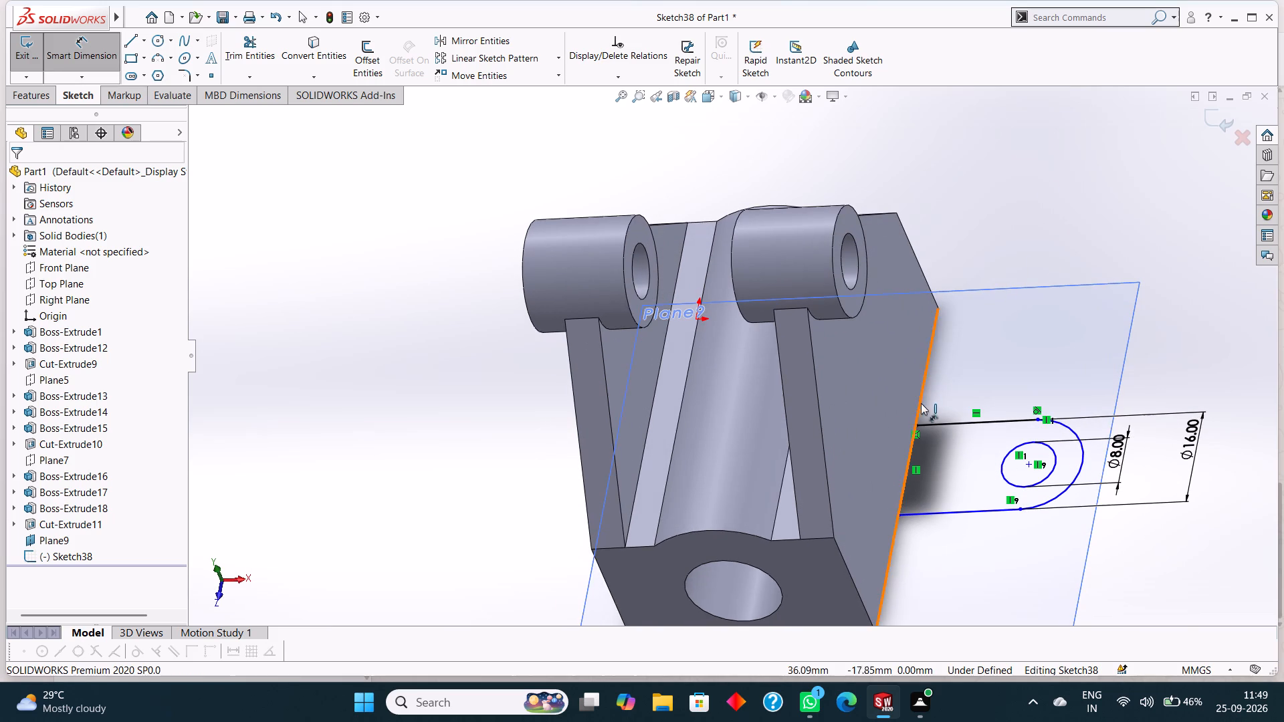
{"action": "left_click", "coordinate": [927, 368]}
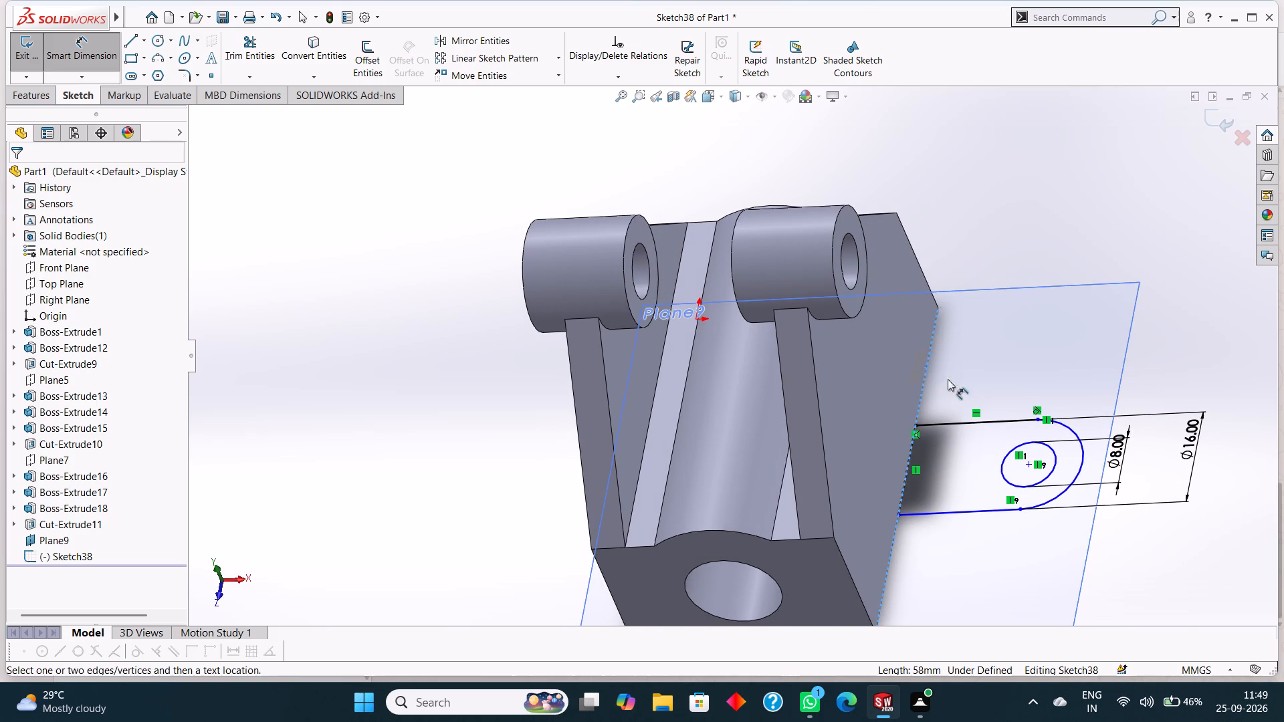
{"action": "left_click", "coordinate": [1030, 463]}
{"action": "left_click", "coordinate": [1014, 364]}
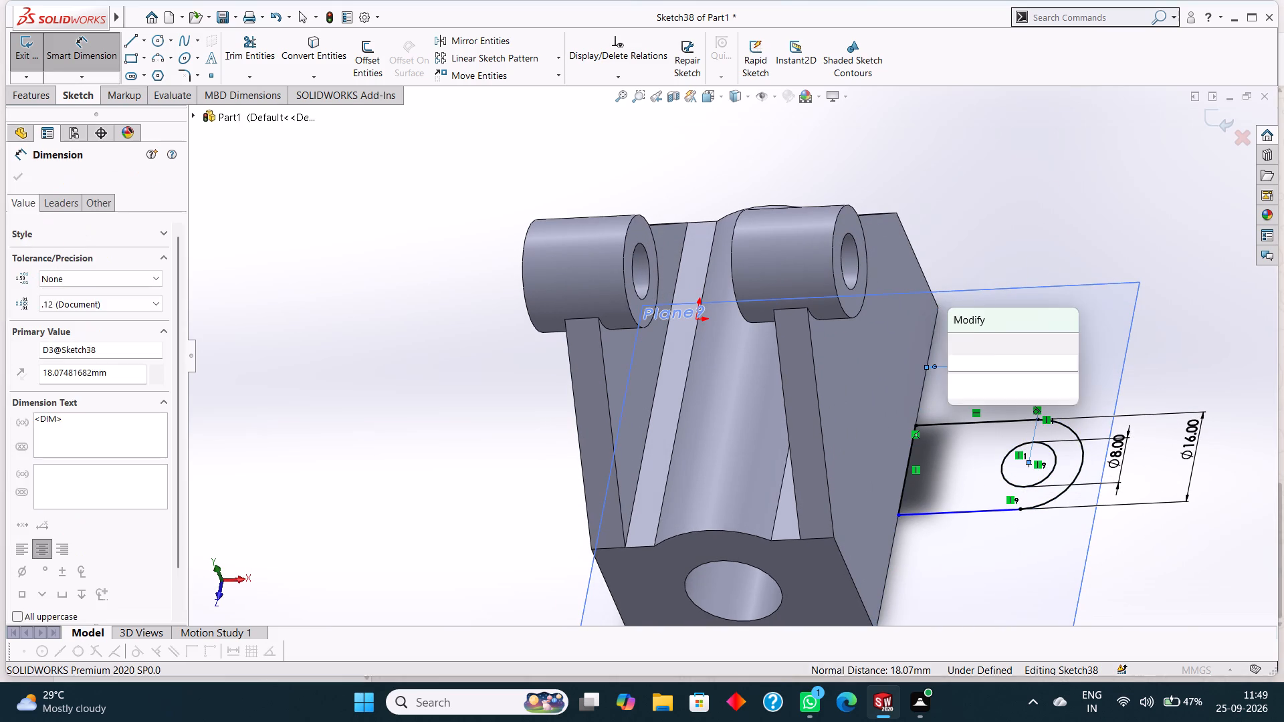
{"action": "type", "text": "16"}
{"action": "key", "text": "Return"}
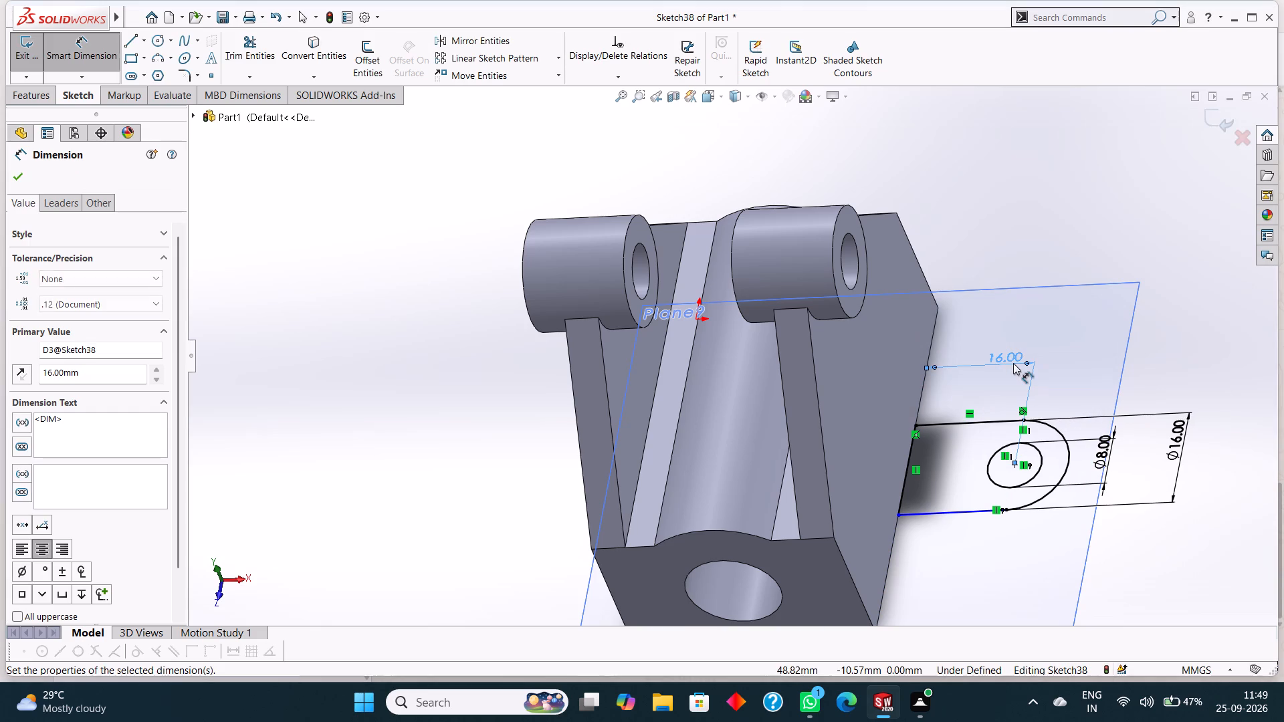
{"action": "left_click", "coordinate": [23, 176]}
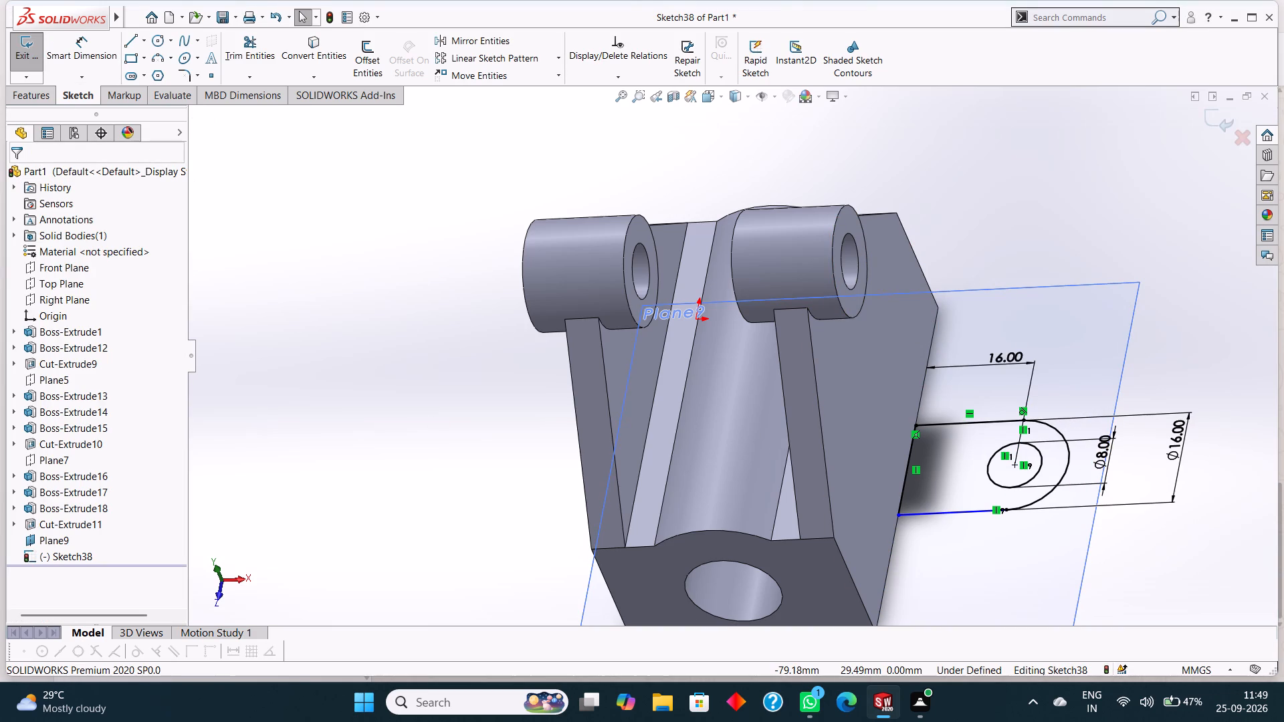
Extrude the round-ended lug profile with its hole as a 5 mm blind boss merged with the block.
{"action": "left_click", "coordinate": [49, 92]}
{"action": "left_click", "coordinate": [39, 64]}
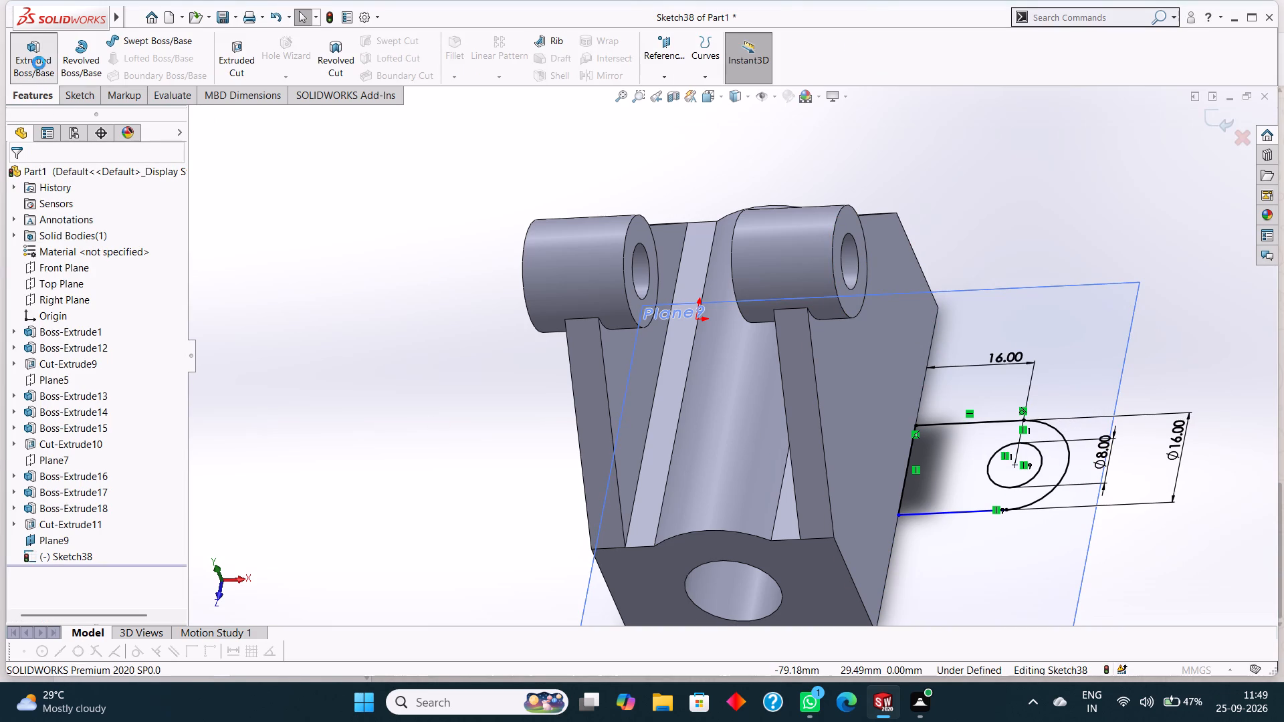
{"action": "left_click", "coordinate": [18, 178]}
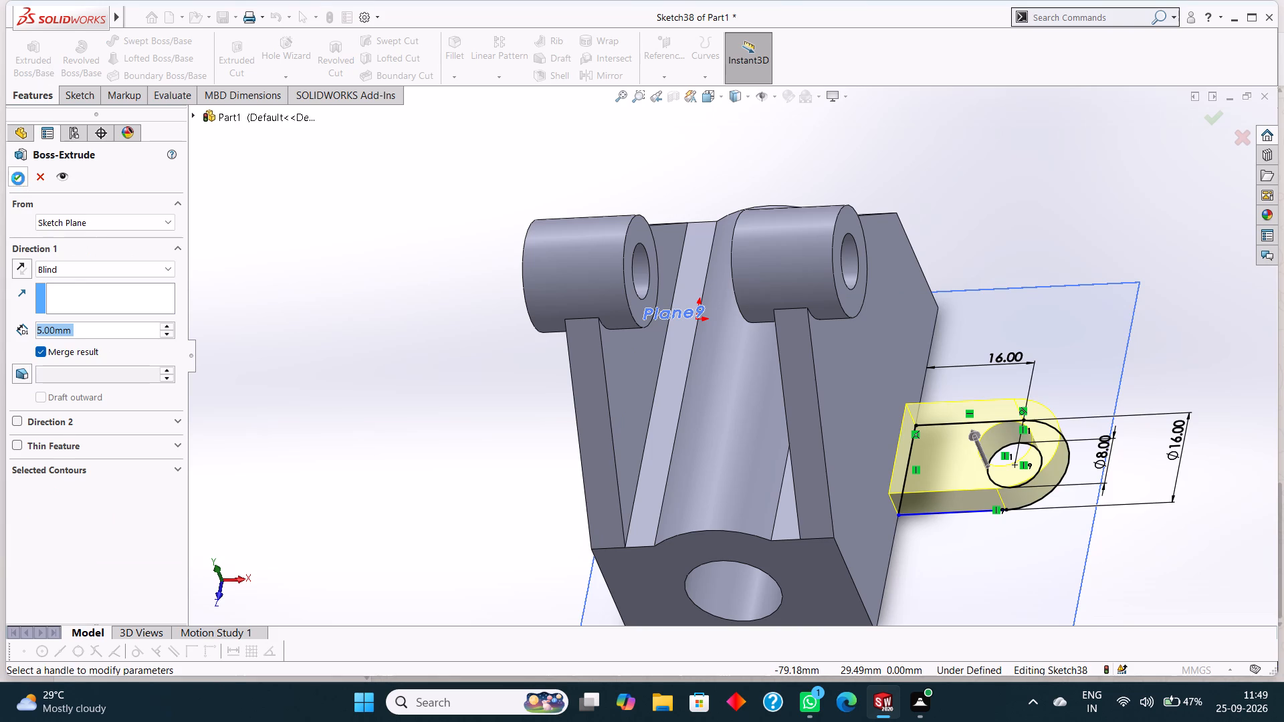
{"action": "left_click", "coordinate": [1017, 142]}
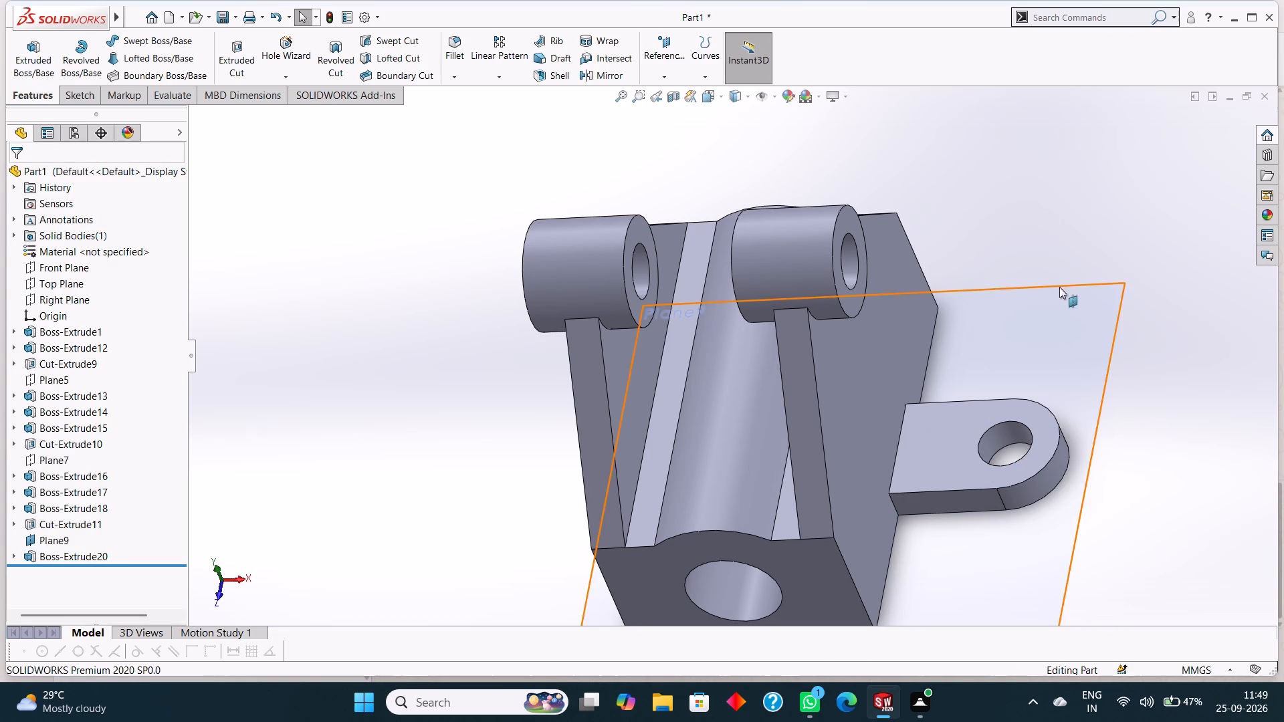
Hide the reference plane that carries the lug sketch, Plane9.
{"action": "right_click", "coordinate": [1059, 287]}
{"action": "left_click", "coordinate": [1110, 269]}
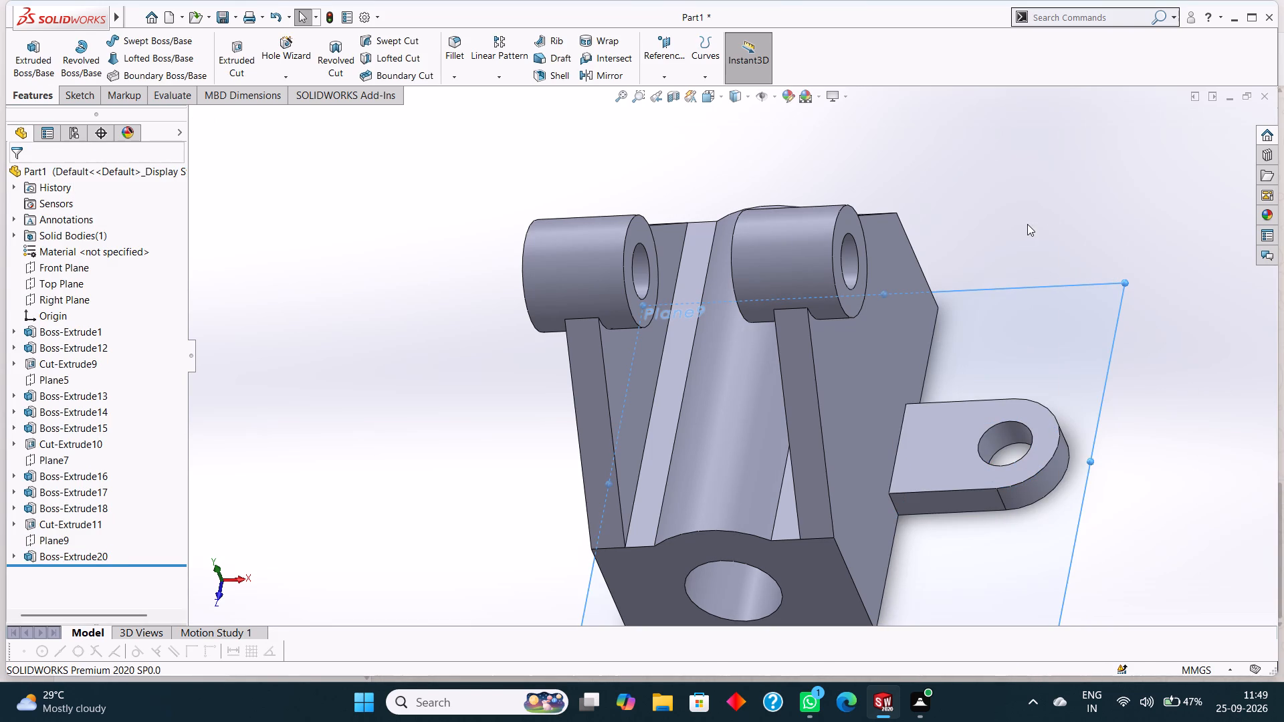
Create a reference plane offset 18 mm from the Right Plane, running through the middle of the block.
{"action": "middle_click_drag", "start_coordinate": [1045, 221], "coordinate": [1058, 189]}
{"action": "scroll", "coordinate": [1058, 189], "scroll_direction": "up", "scroll_amount": 1}
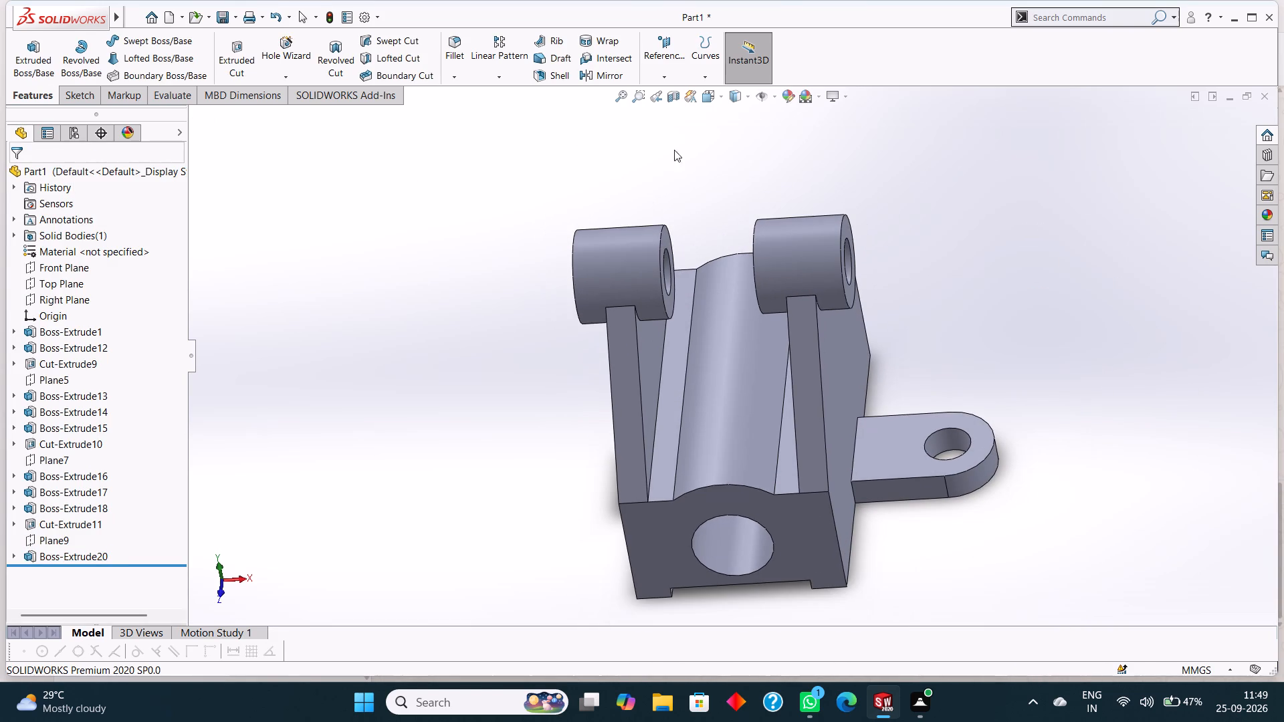
{"action": "left_click", "coordinate": [672, 73]}
{"action": "left_click", "coordinate": [683, 92]}
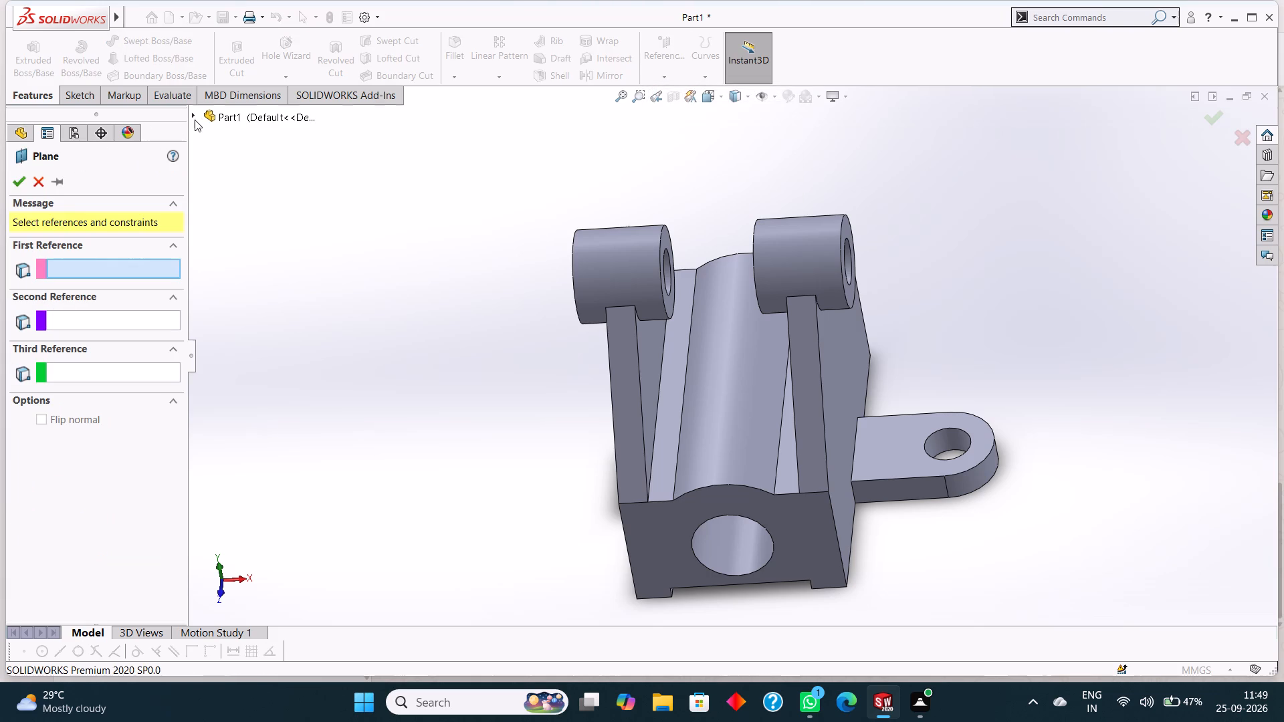
{"action": "left_click", "coordinate": [199, 116]}
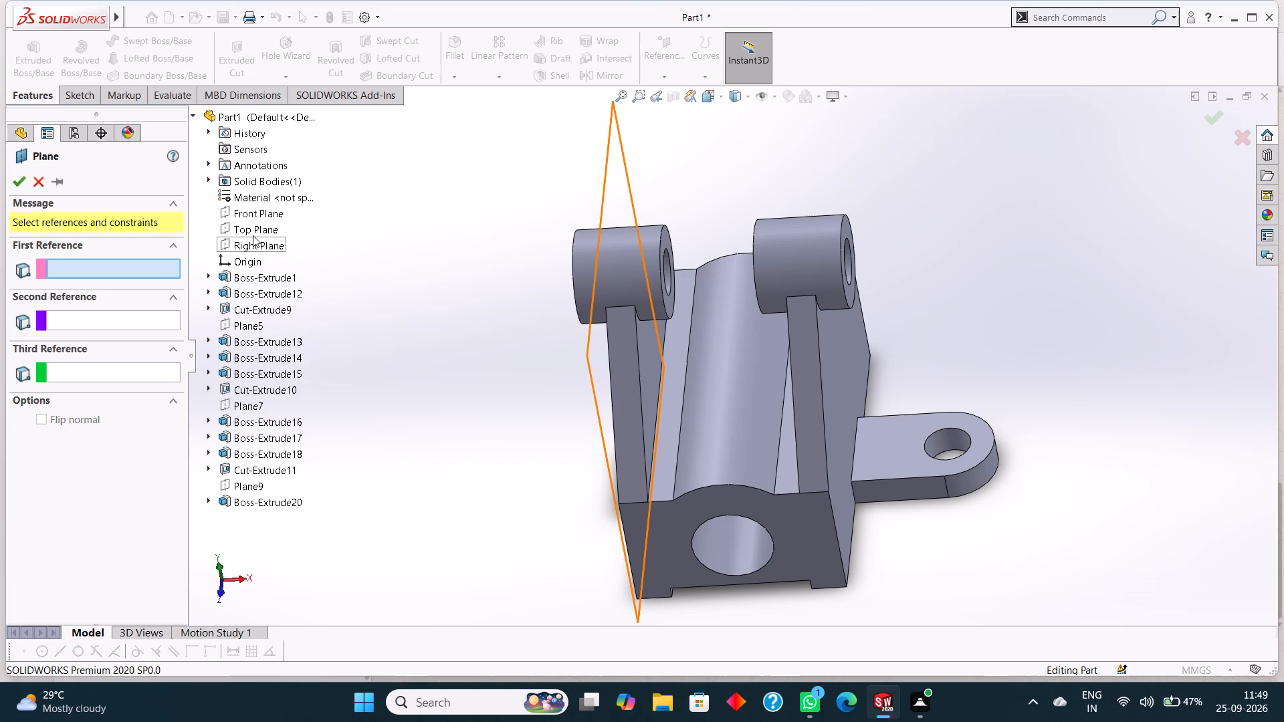
{"action": "left_click", "coordinate": [255, 242]}
{"action": "middle_click_drag", "start_coordinate": [718, 161], "coordinate": [764, 170]}
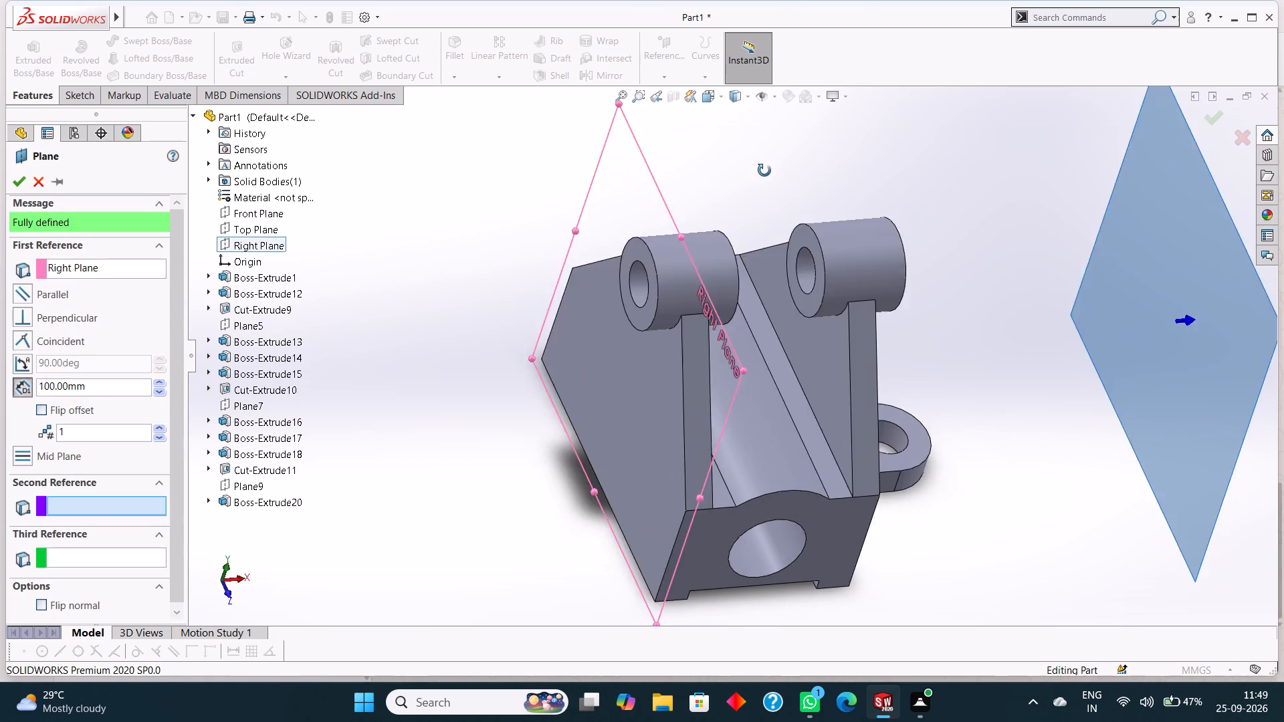
{"action": "middle_click_drag", "start_coordinate": [764, 170], "coordinate": [734, 140]}
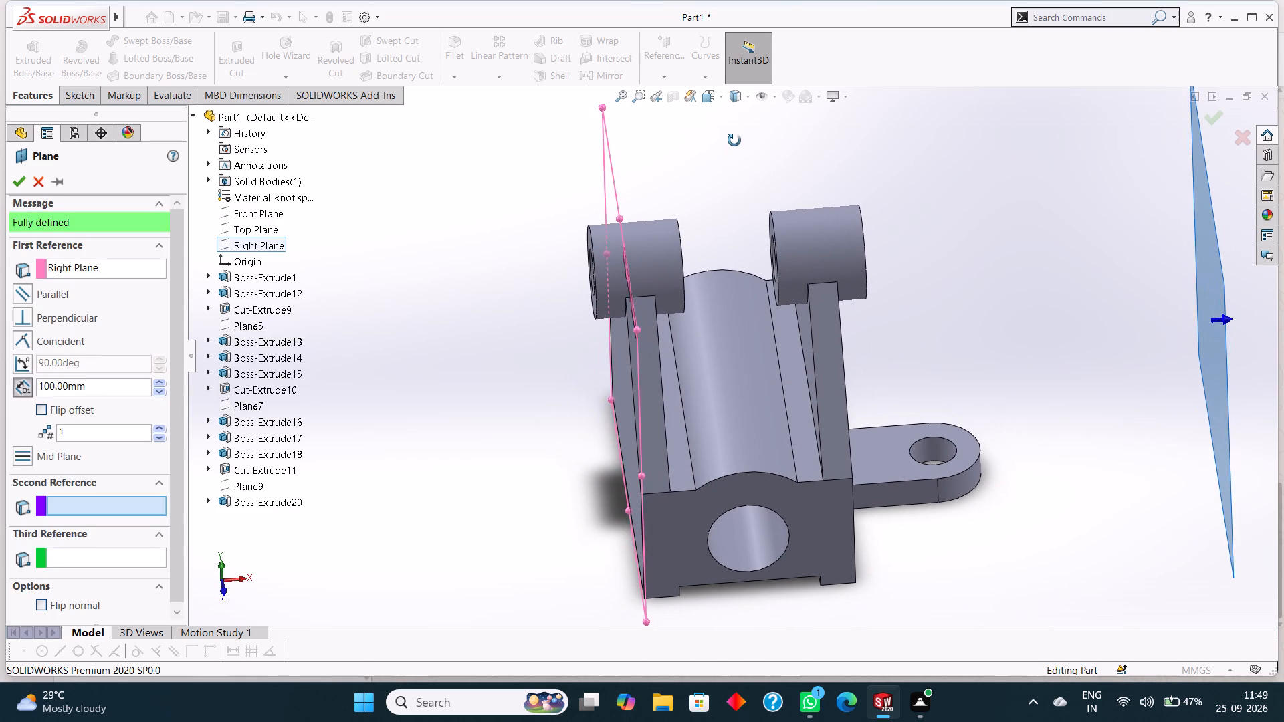
{"action": "middle_click_drag", "start_coordinate": [734, 140], "coordinate": [736, 142]}
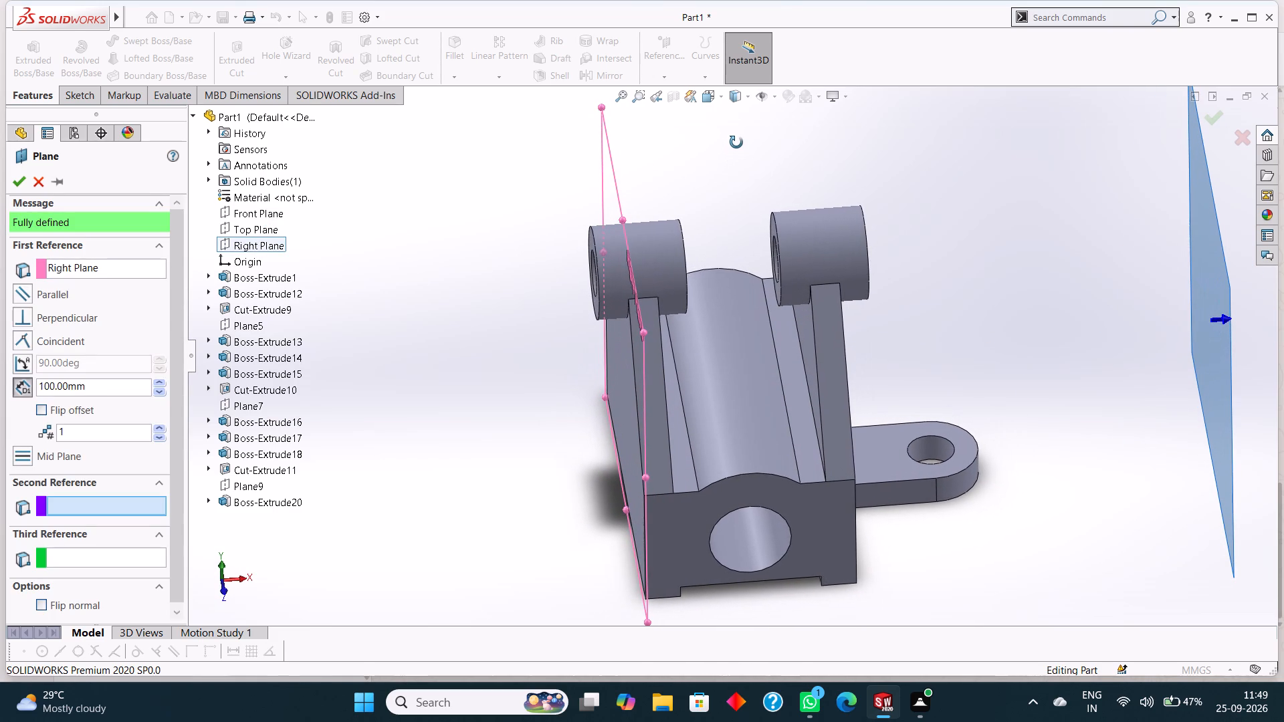
{"action": "middle_click_drag", "start_coordinate": [736, 142], "coordinate": [736, 144]}
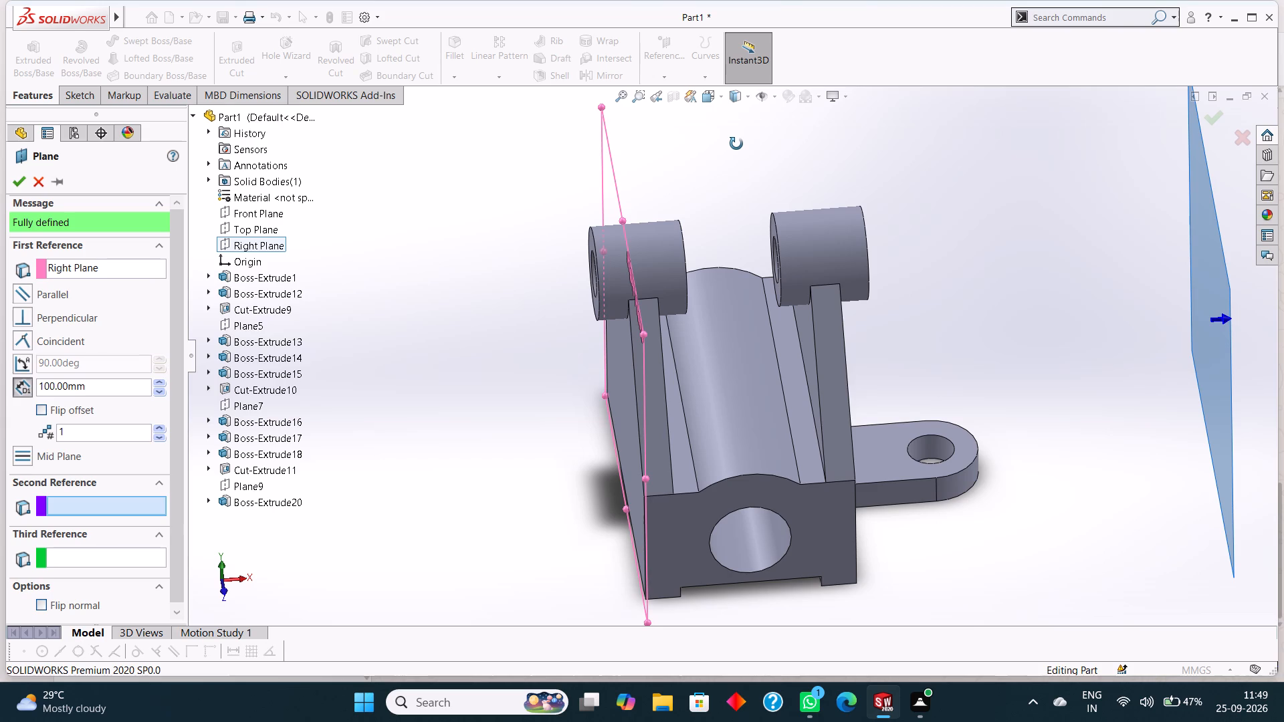
{"action": "middle_click_drag", "start_coordinate": [736, 144], "coordinate": [718, 148]}
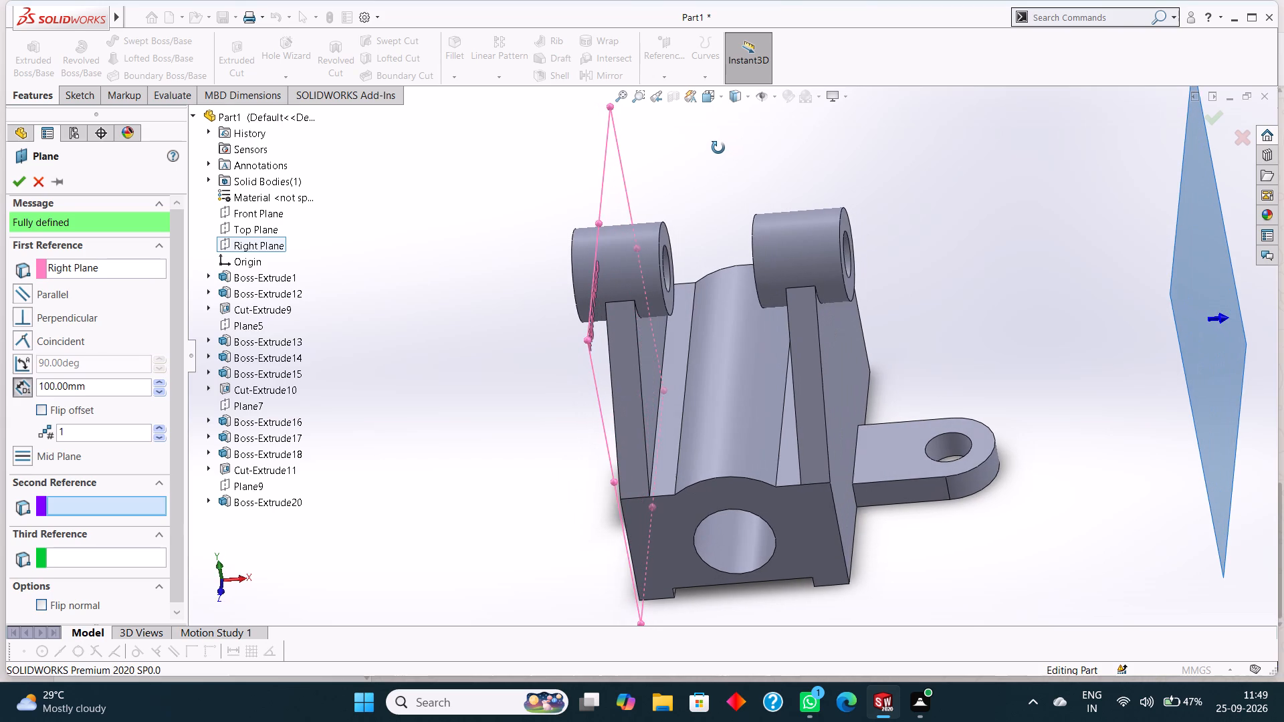
{"action": "middle_click_drag", "start_coordinate": [718, 148], "coordinate": [722, 142]}
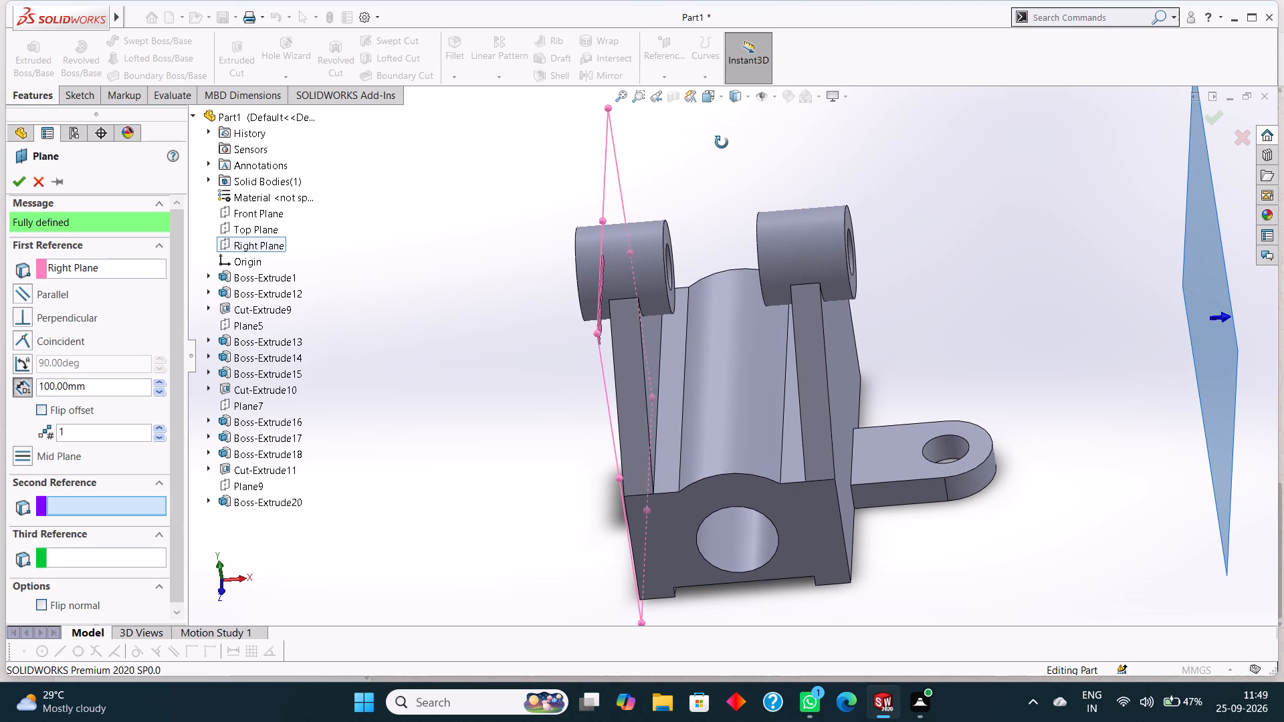
{"action": "middle_click_drag", "start_coordinate": [722, 142], "coordinate": [736, 144]}
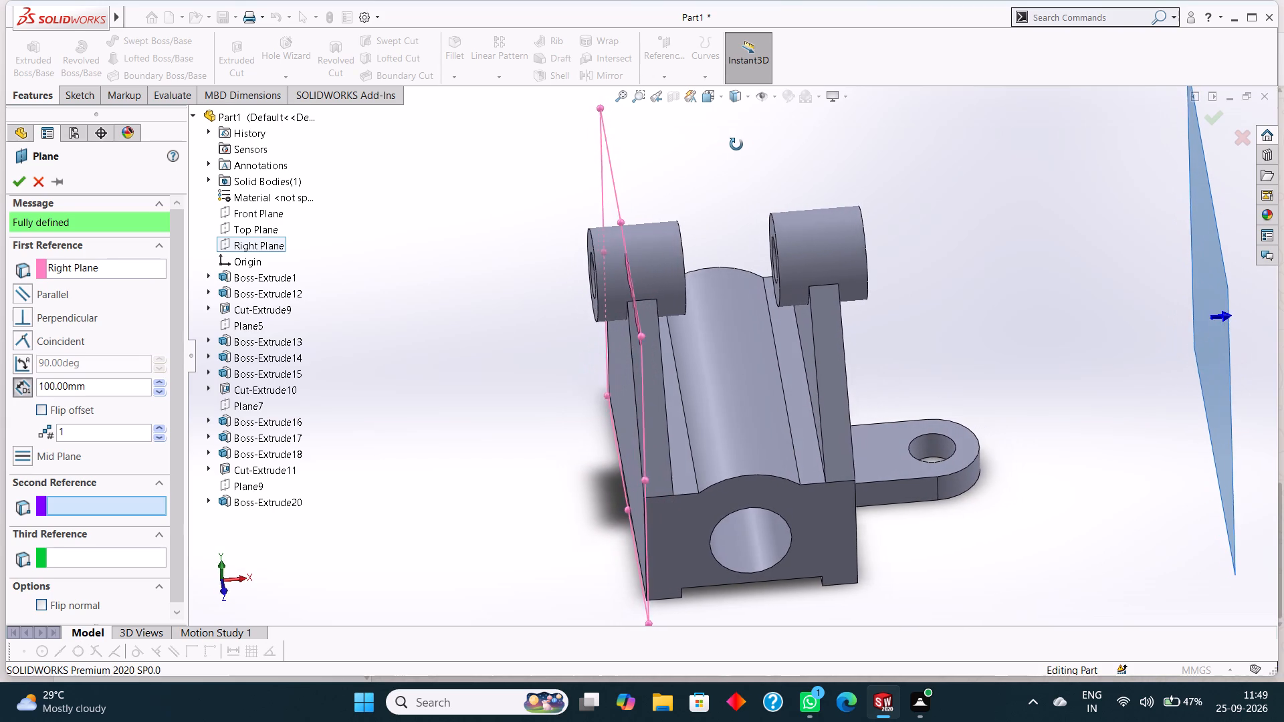
{"action": "middle_click_drag", "start_coordinate": [736, 144], "coordinate": [734, 143]}
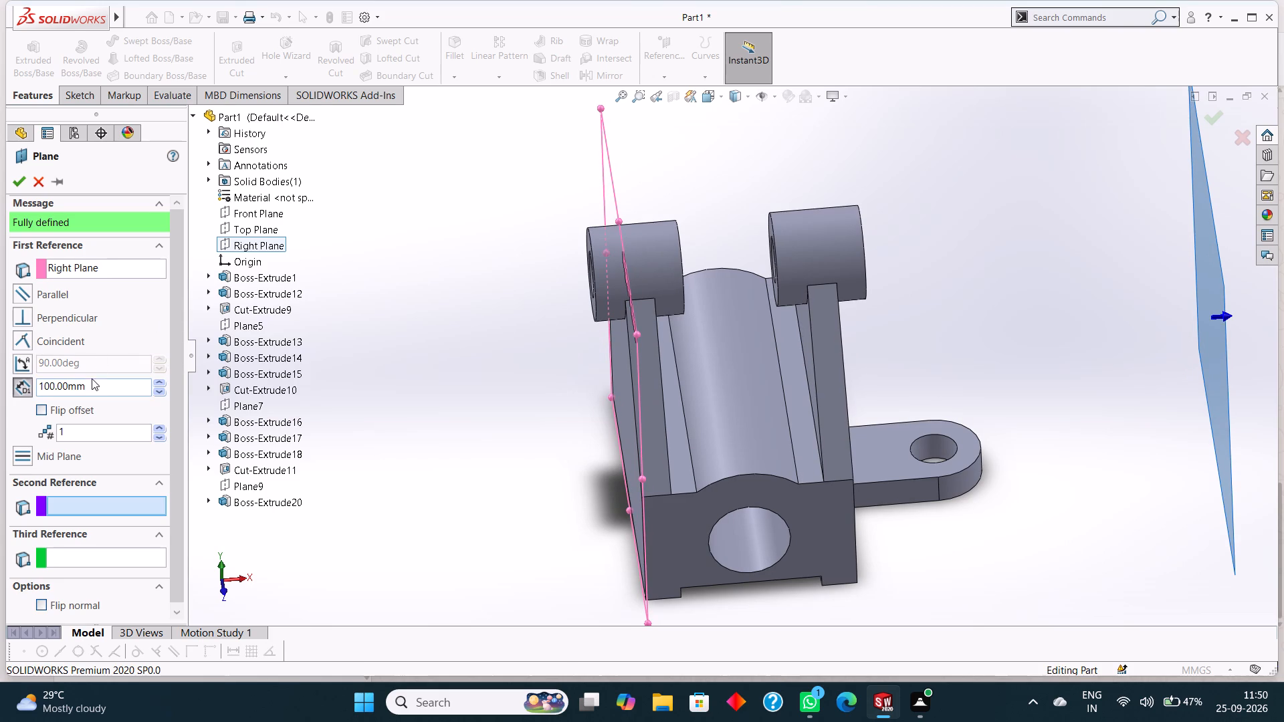
{"action": "left_click_drag", "start_coordinate": [103, 382], "coordinate": [23, 382]}
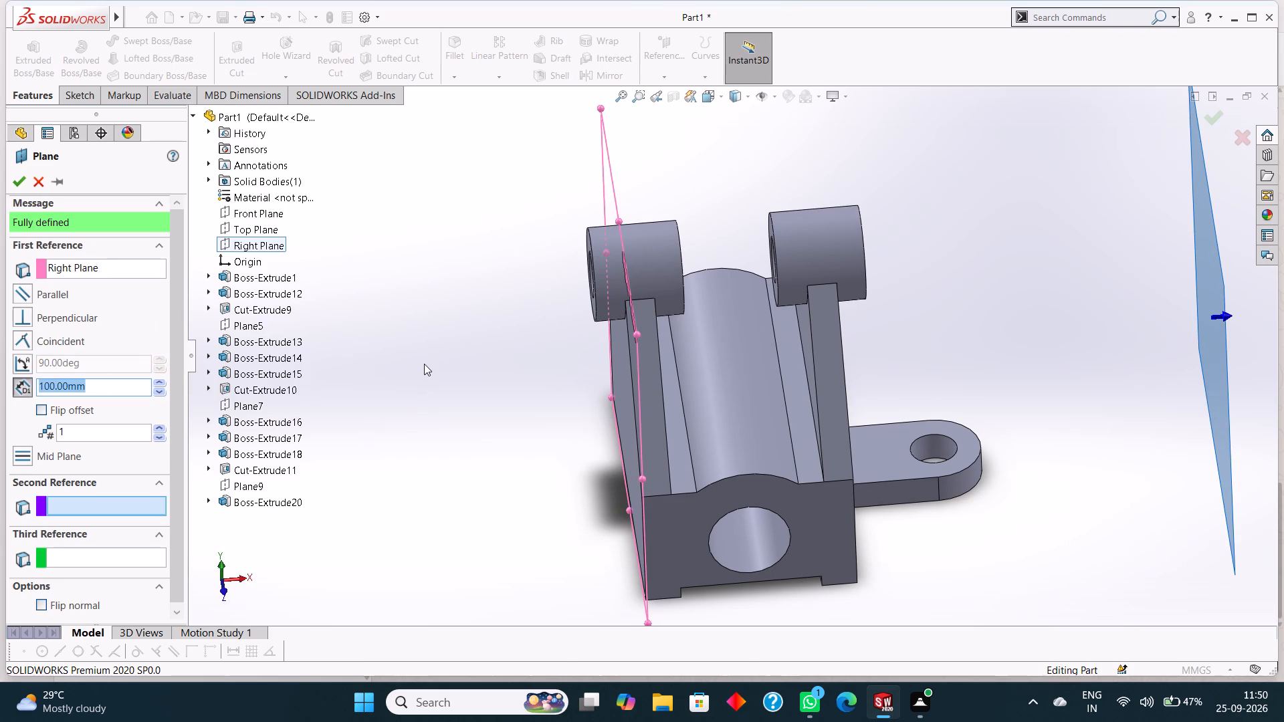
{"action": "type", "text": "18"}
{"action": "key", "text": "Return"}
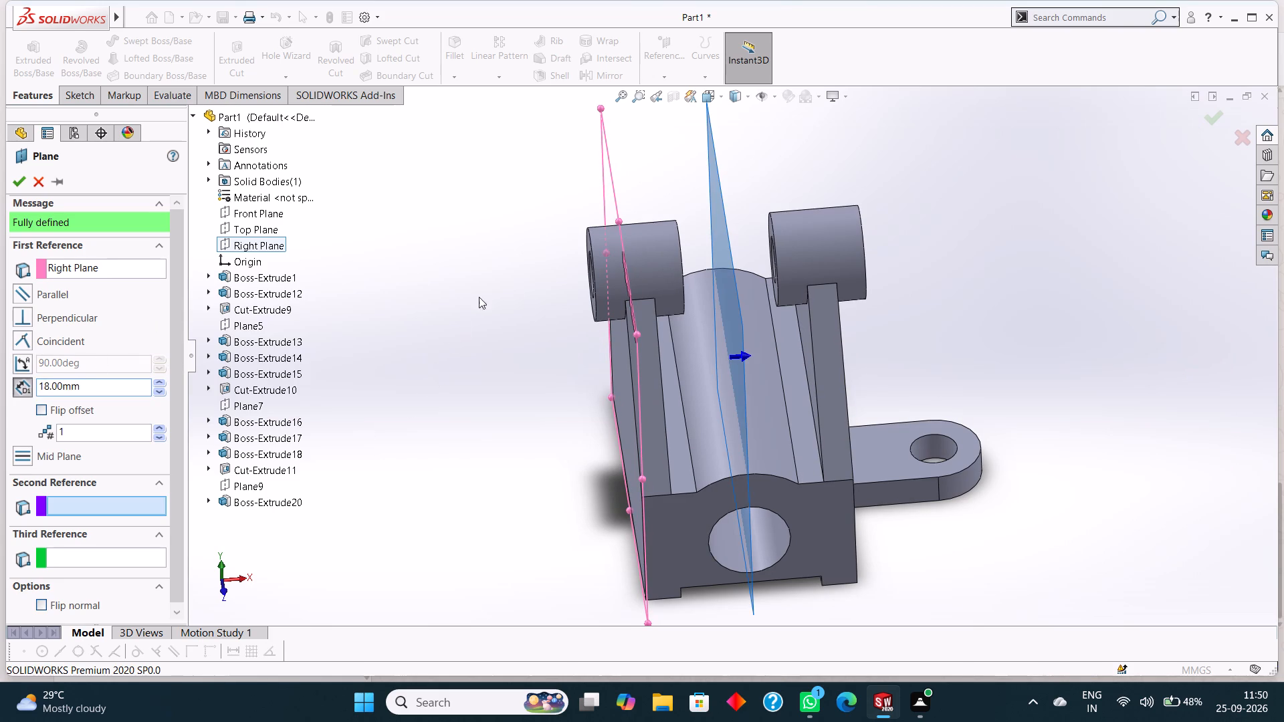
{"action": "left_click", "coordinate": [19, 189]}
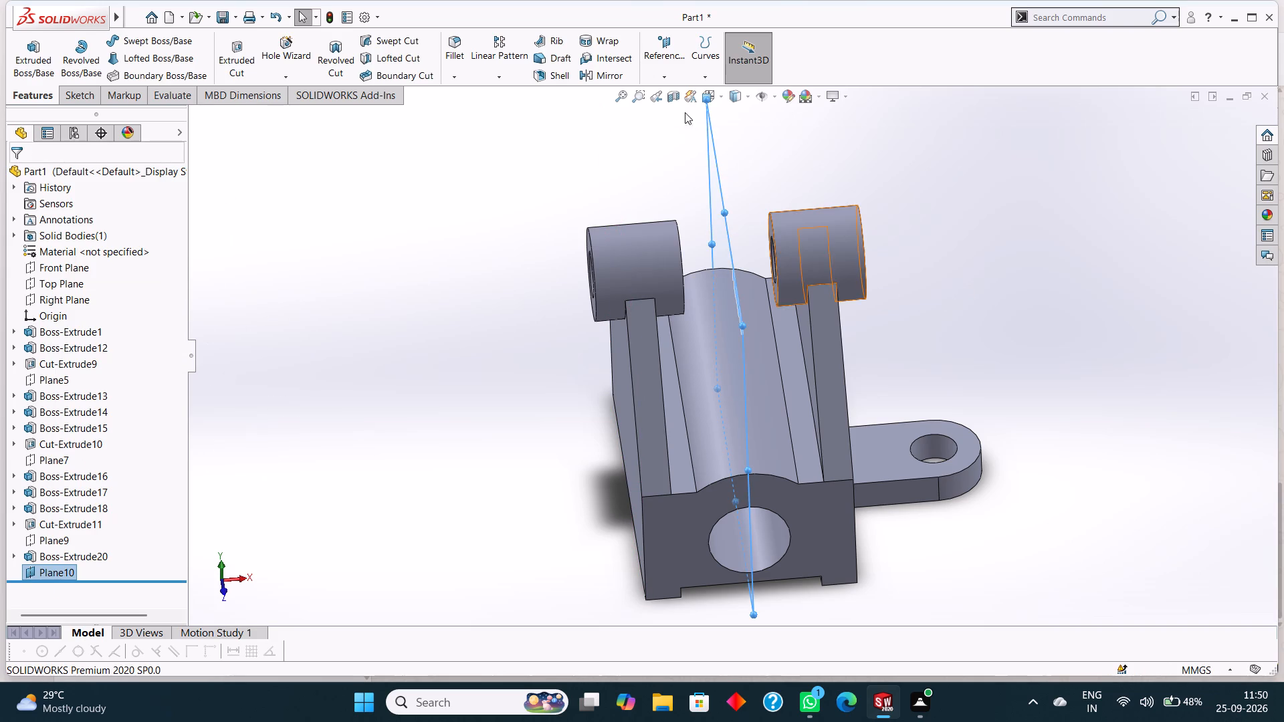
{"action": "left_click", "coordinate": [657, 74]}
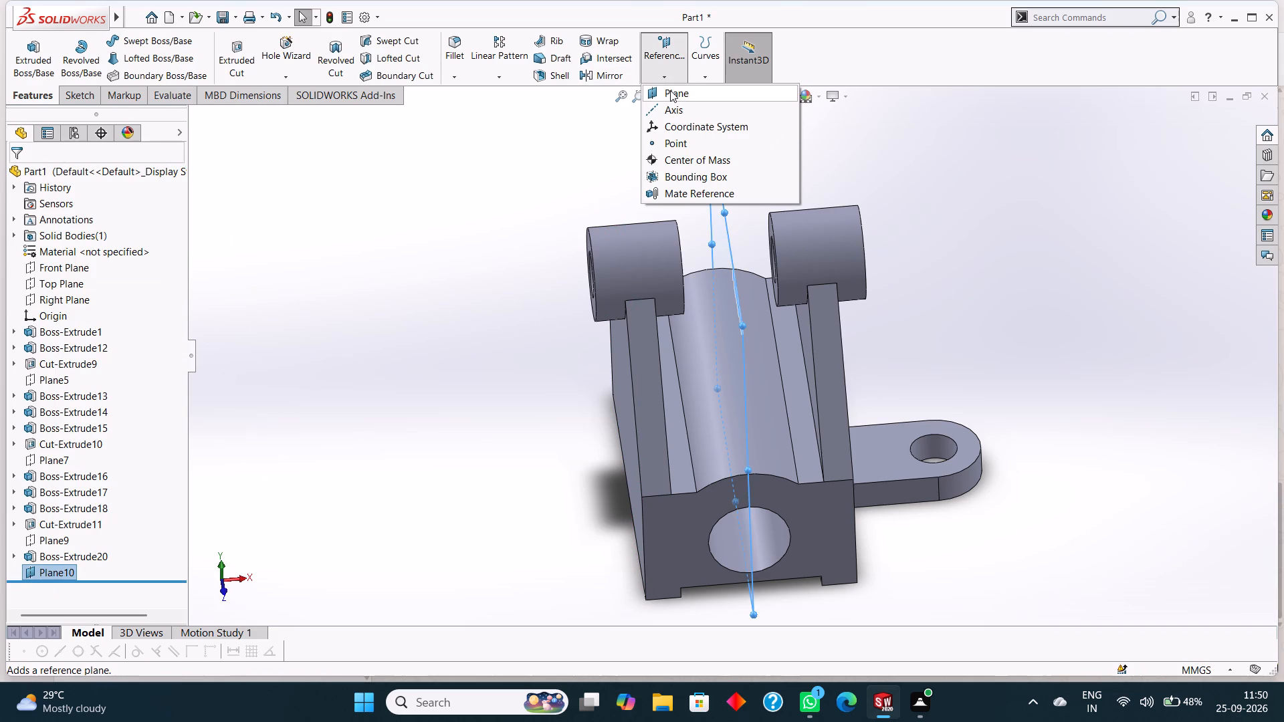
{"action": "left_click", "coordinate": [506, 151]}
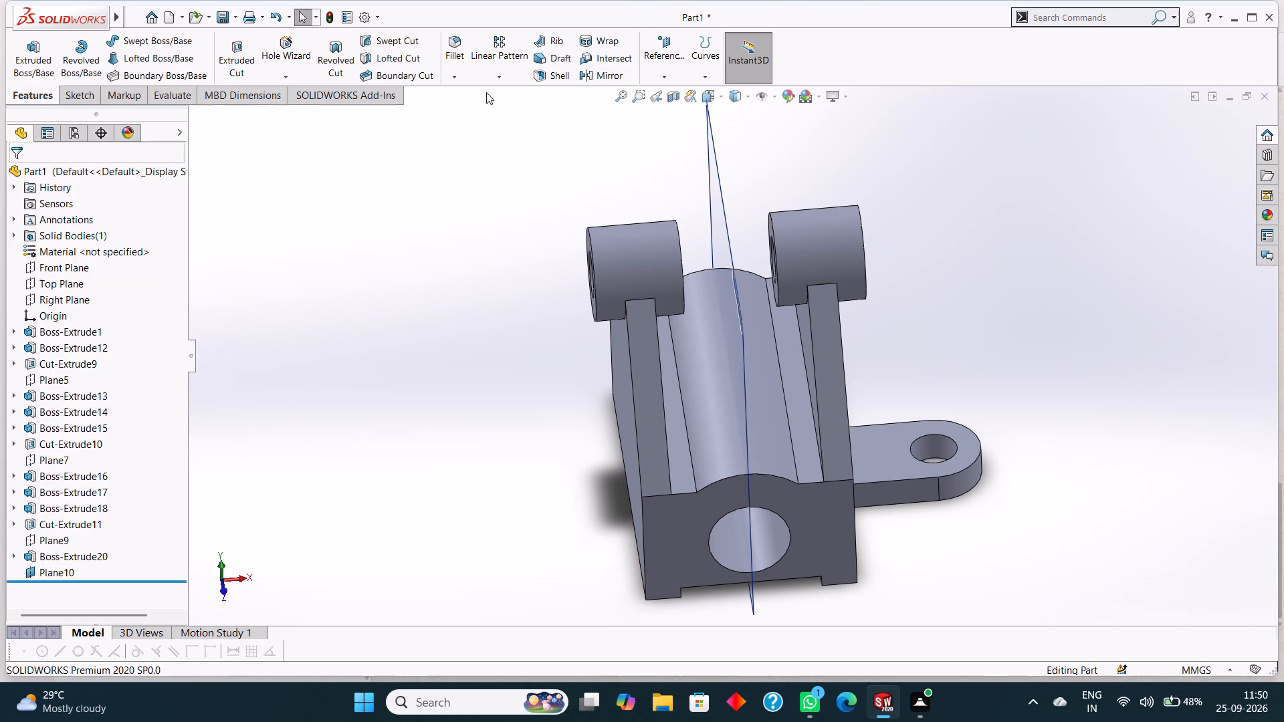
Mirror the side lug with its hole about the new 18 mm offset plane to the block's opposite side.
{"action": "left_click", "coordinate": [500, 82]}
{"action": "left_click", "coordinate": [512, 126]}
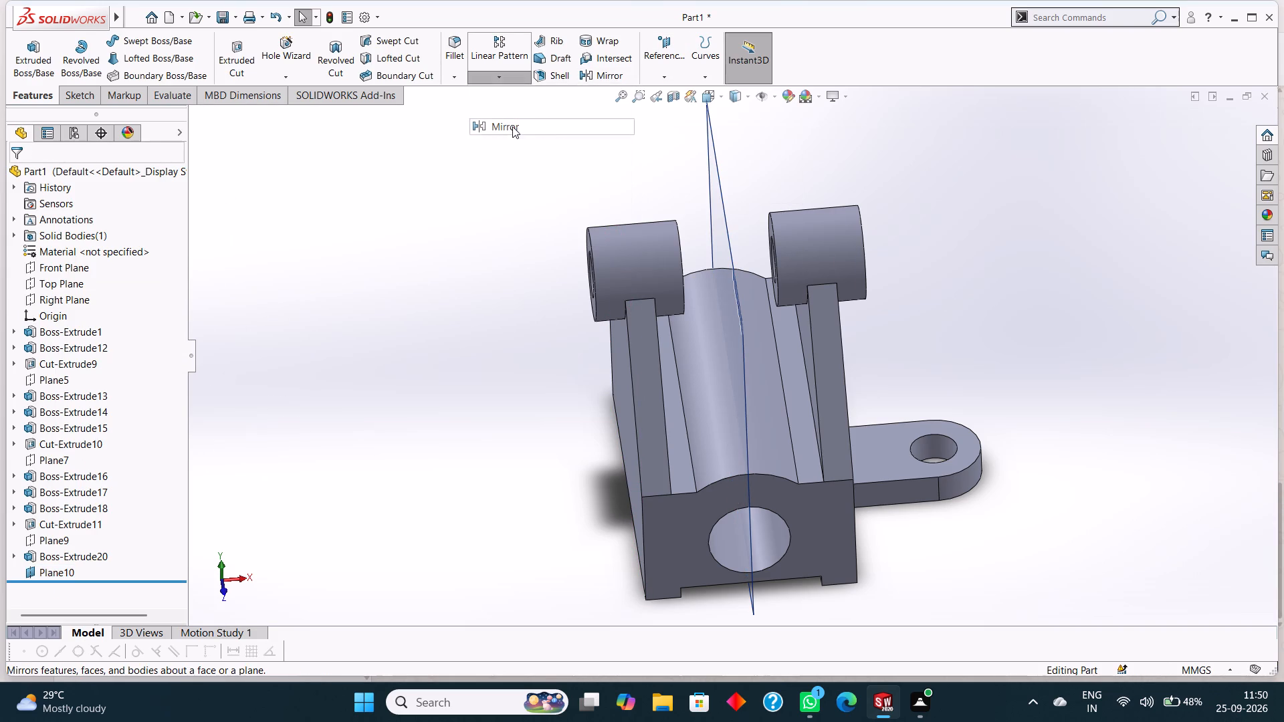
{"action": "left_click", "coordinate": [716, 145]}
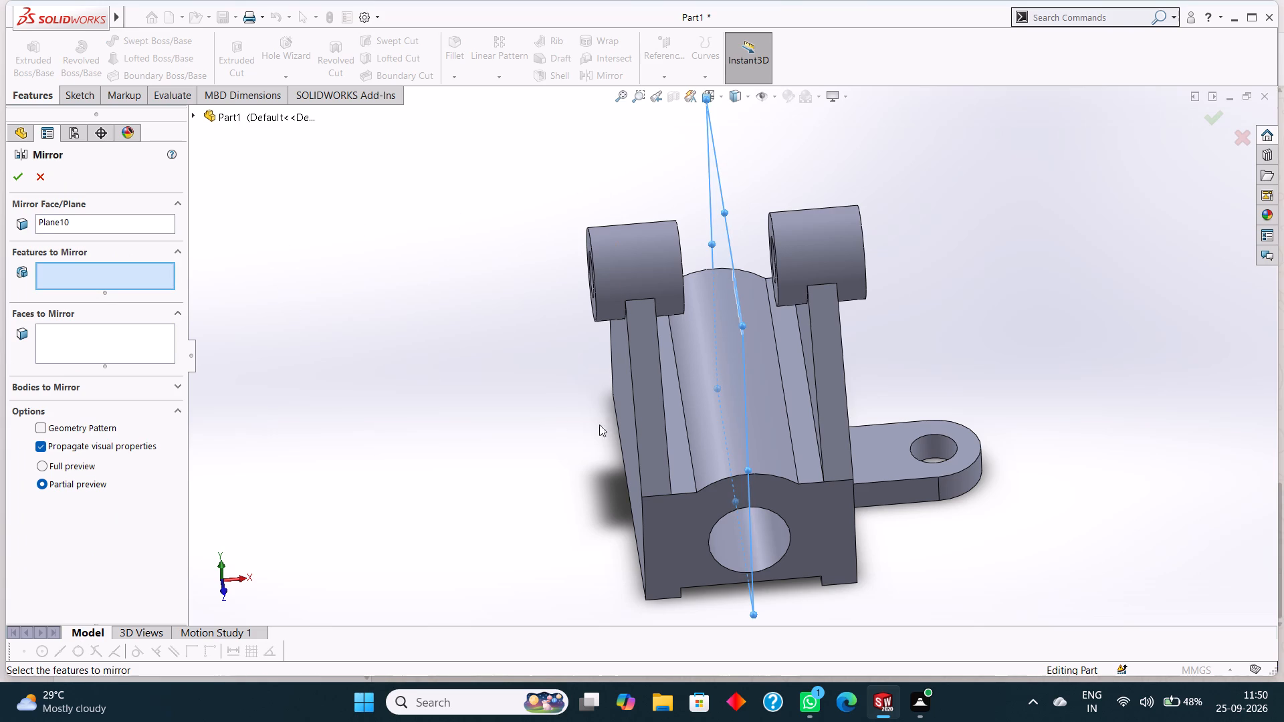
{"action": "left_click", "coordinate": [894, 451]}
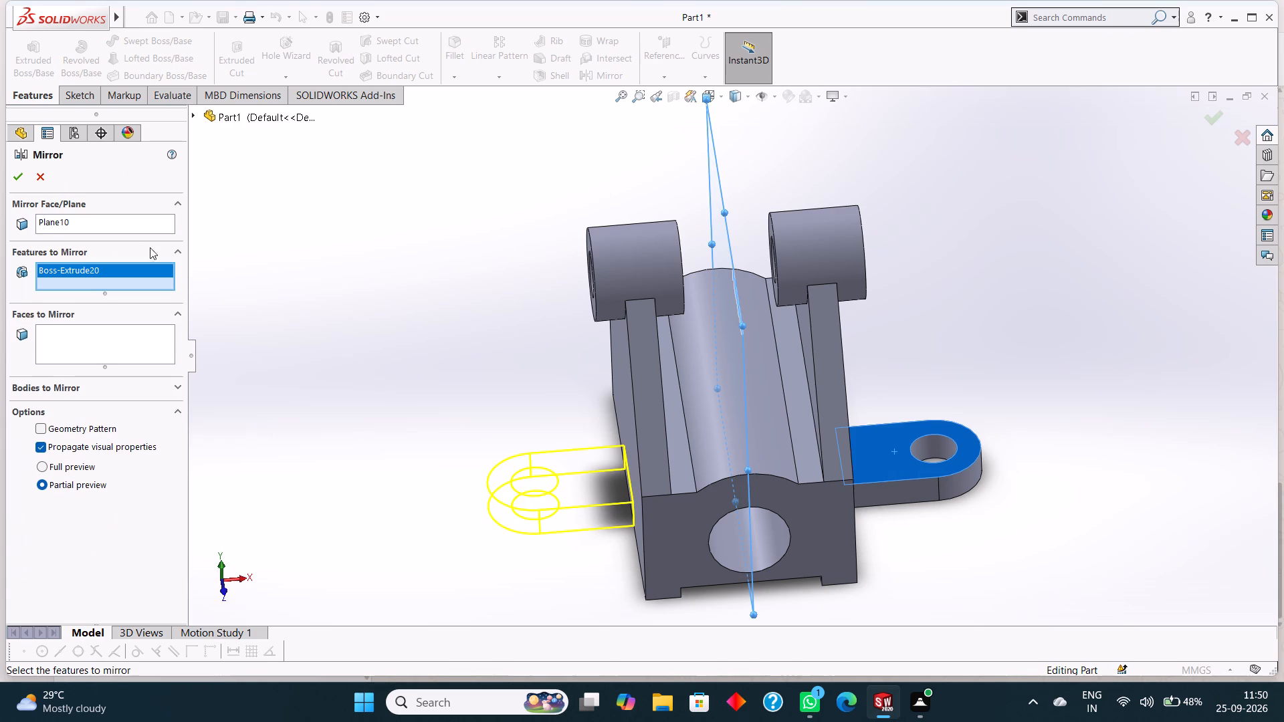
{"action": "left_click", "coordinate": [21, 178]}
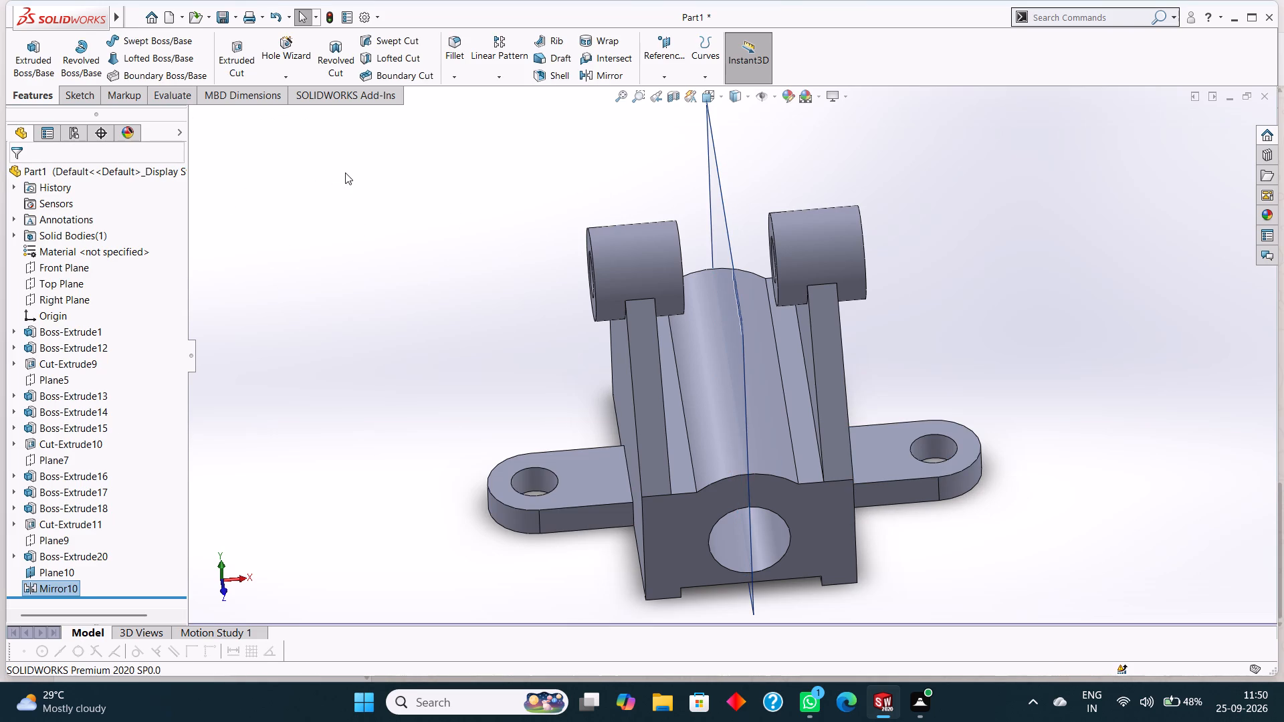
{"action": "left_click", "coordinate": [345, 172]}
Hide the mid-block reference plane used for mirroring the lug.
{"action": "middle_click_drag", "start_coordinate": [769, 134], "coordinate": [802, 138]}
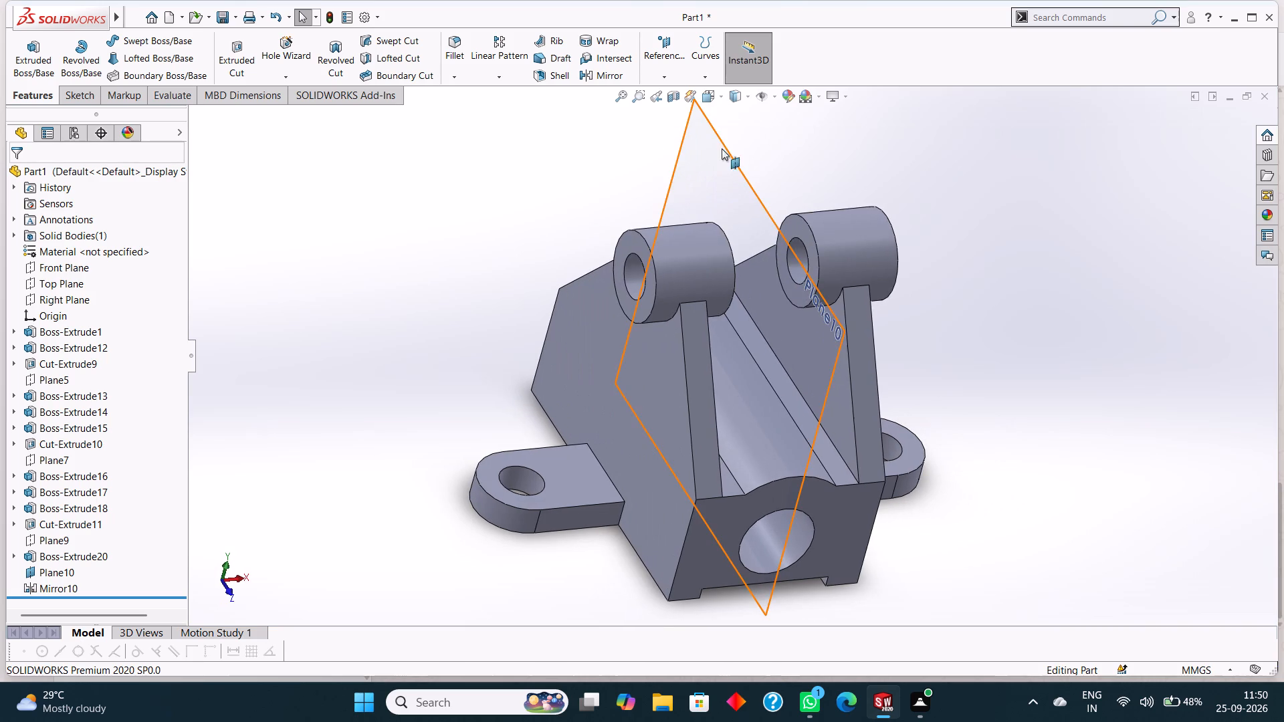
{"action": "right_click", "coordinate": [717, 143]}
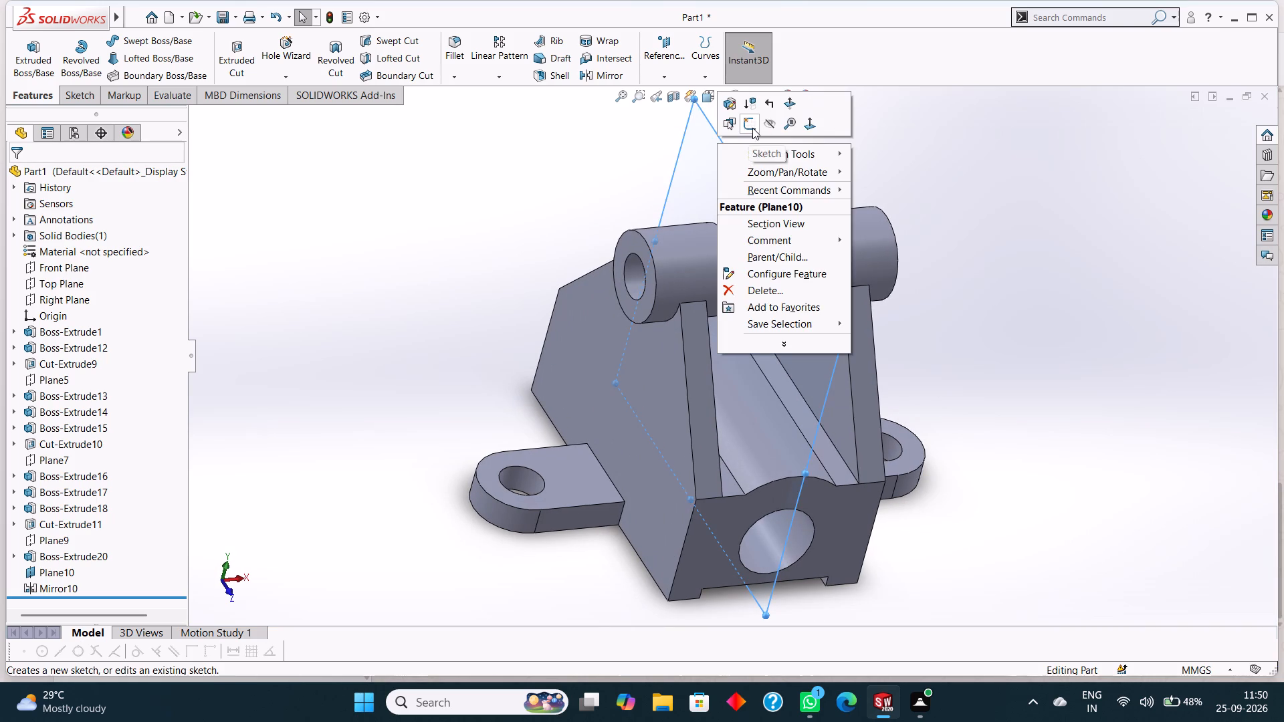
{"action": "left_click", "coordinate": [769, 126]}
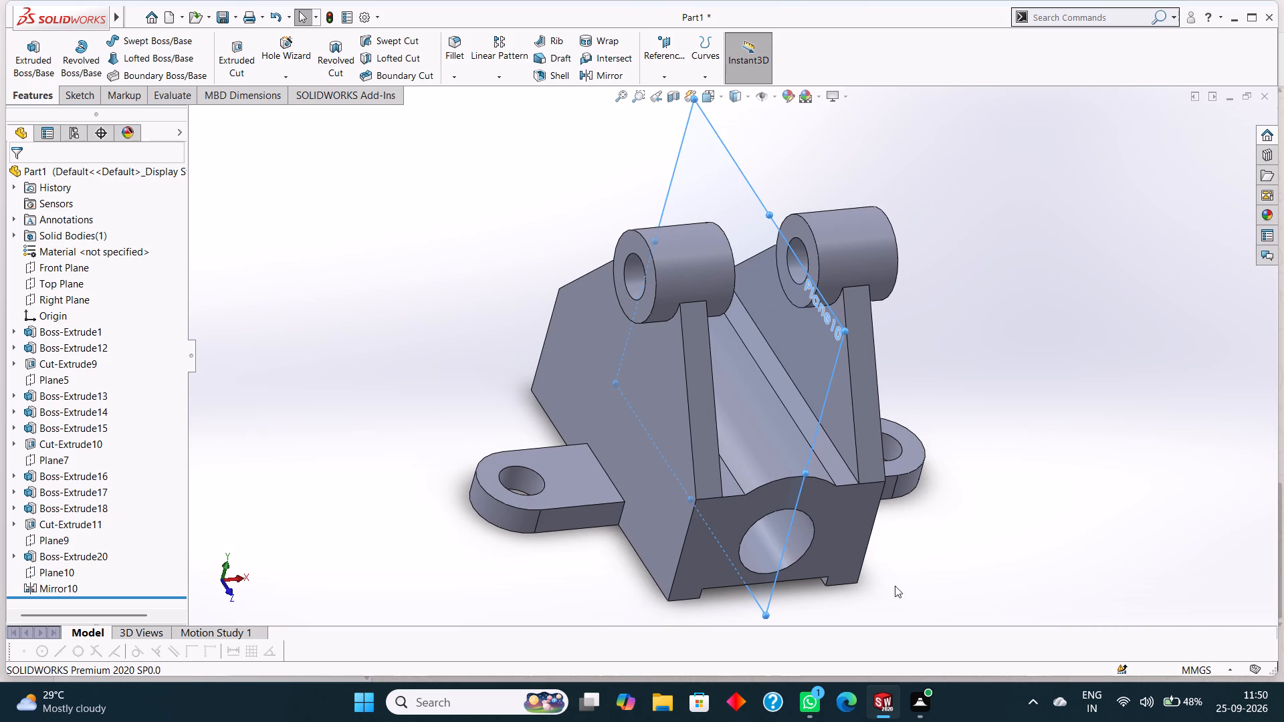
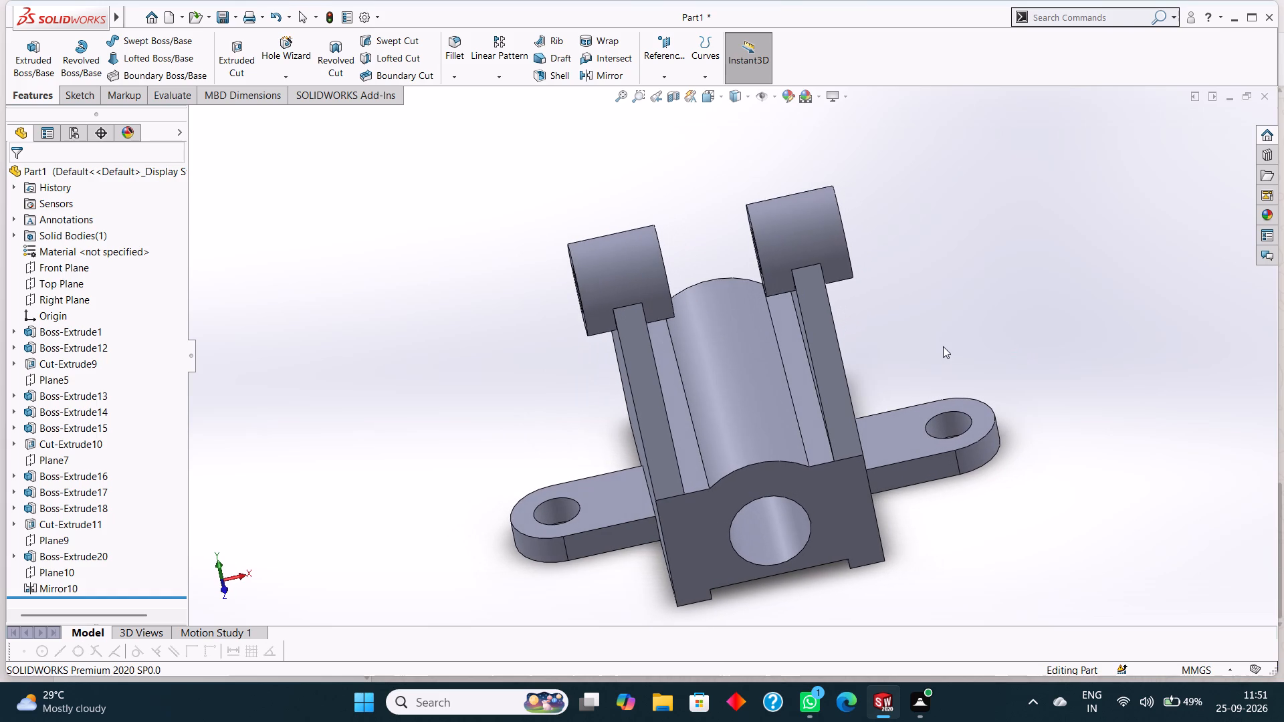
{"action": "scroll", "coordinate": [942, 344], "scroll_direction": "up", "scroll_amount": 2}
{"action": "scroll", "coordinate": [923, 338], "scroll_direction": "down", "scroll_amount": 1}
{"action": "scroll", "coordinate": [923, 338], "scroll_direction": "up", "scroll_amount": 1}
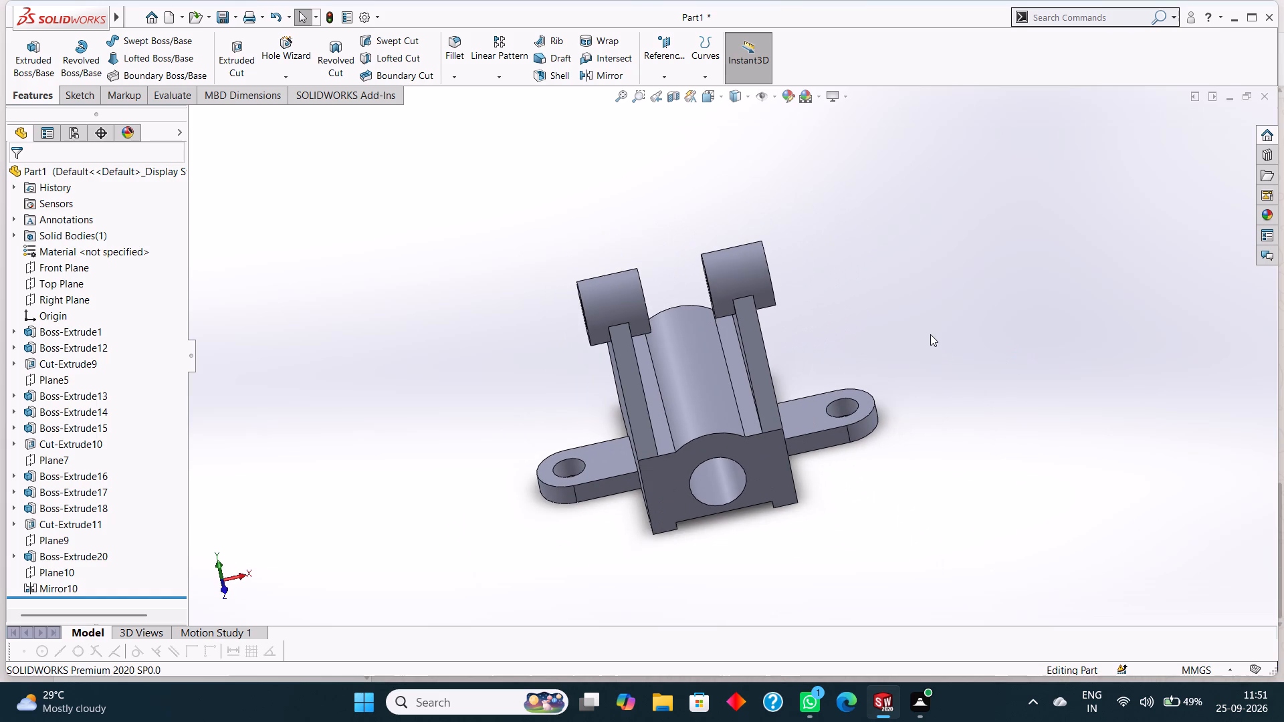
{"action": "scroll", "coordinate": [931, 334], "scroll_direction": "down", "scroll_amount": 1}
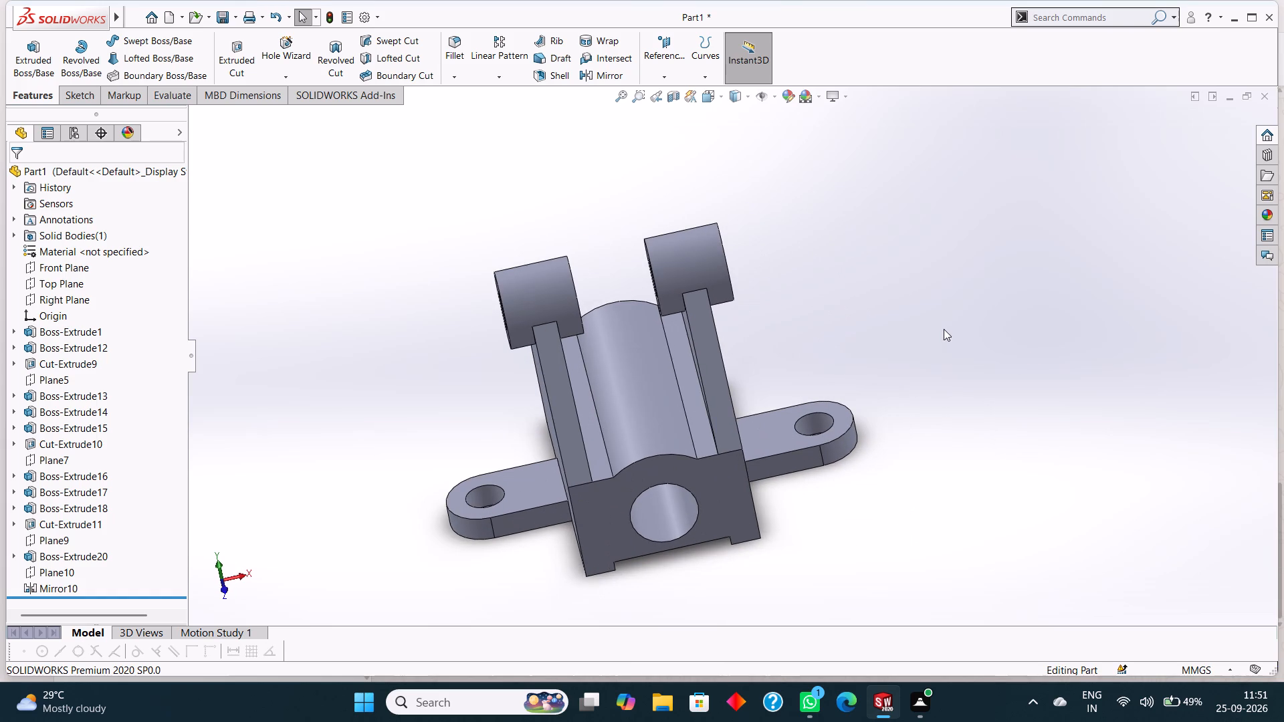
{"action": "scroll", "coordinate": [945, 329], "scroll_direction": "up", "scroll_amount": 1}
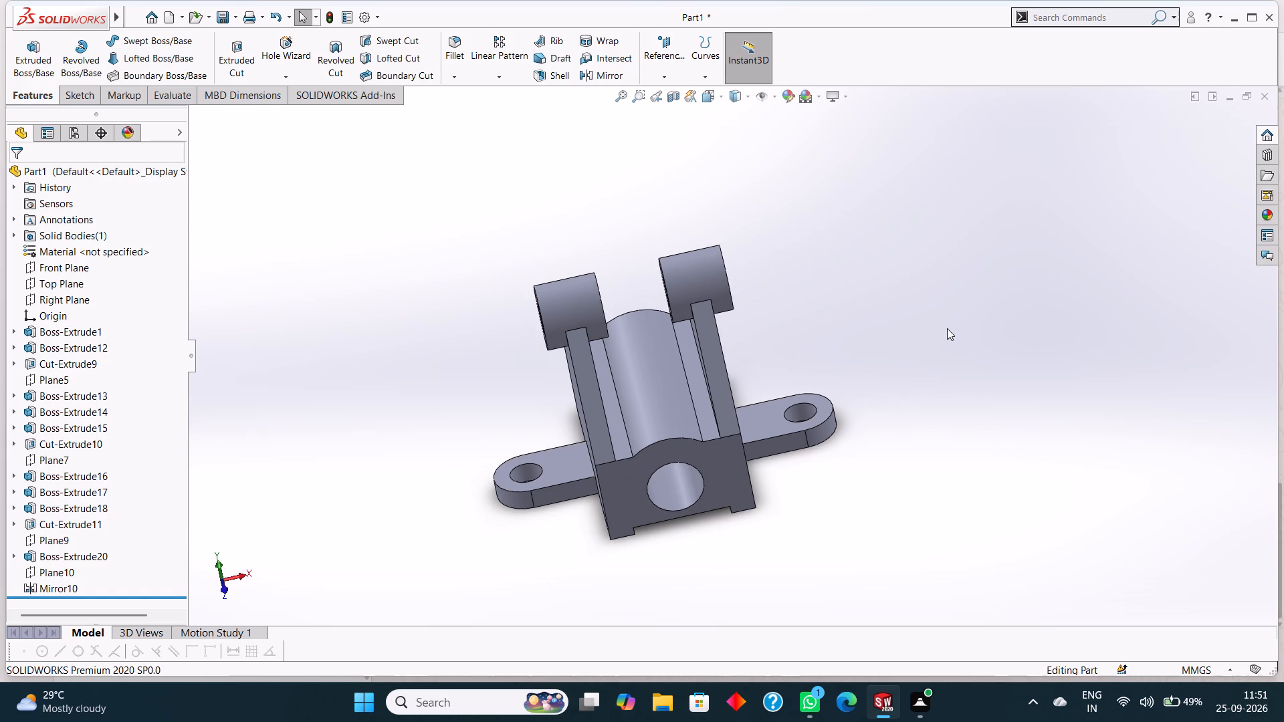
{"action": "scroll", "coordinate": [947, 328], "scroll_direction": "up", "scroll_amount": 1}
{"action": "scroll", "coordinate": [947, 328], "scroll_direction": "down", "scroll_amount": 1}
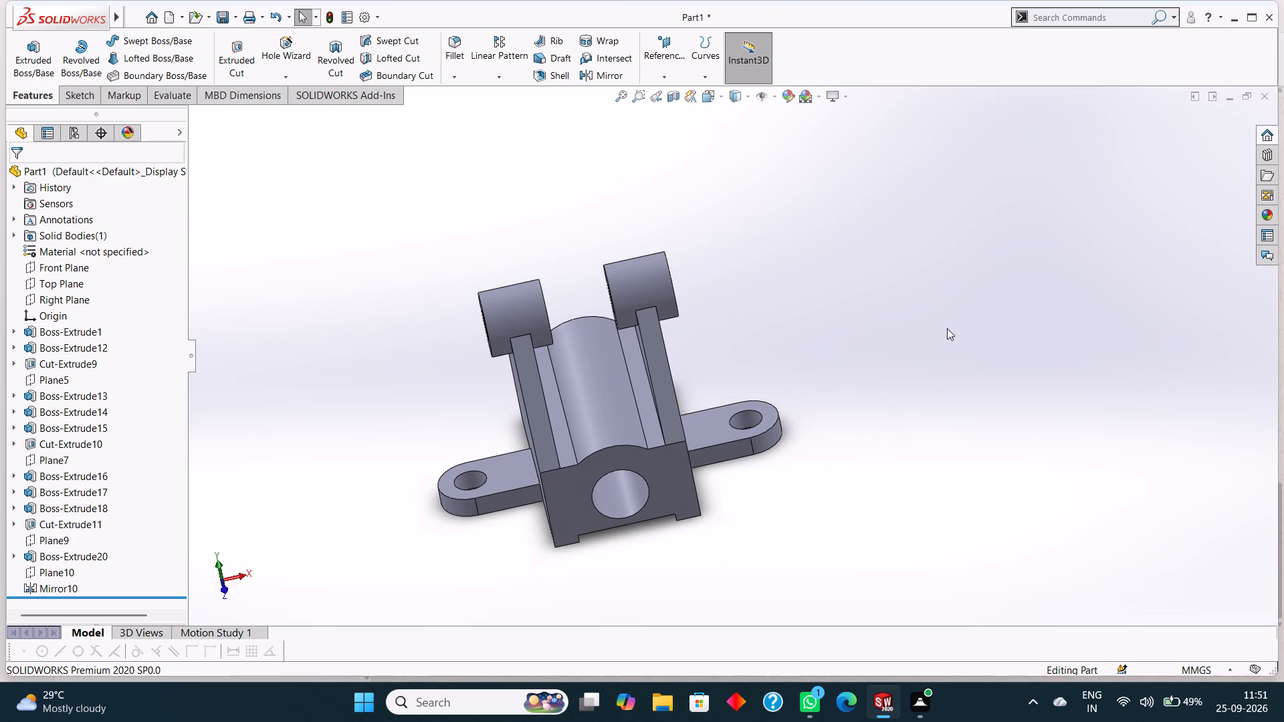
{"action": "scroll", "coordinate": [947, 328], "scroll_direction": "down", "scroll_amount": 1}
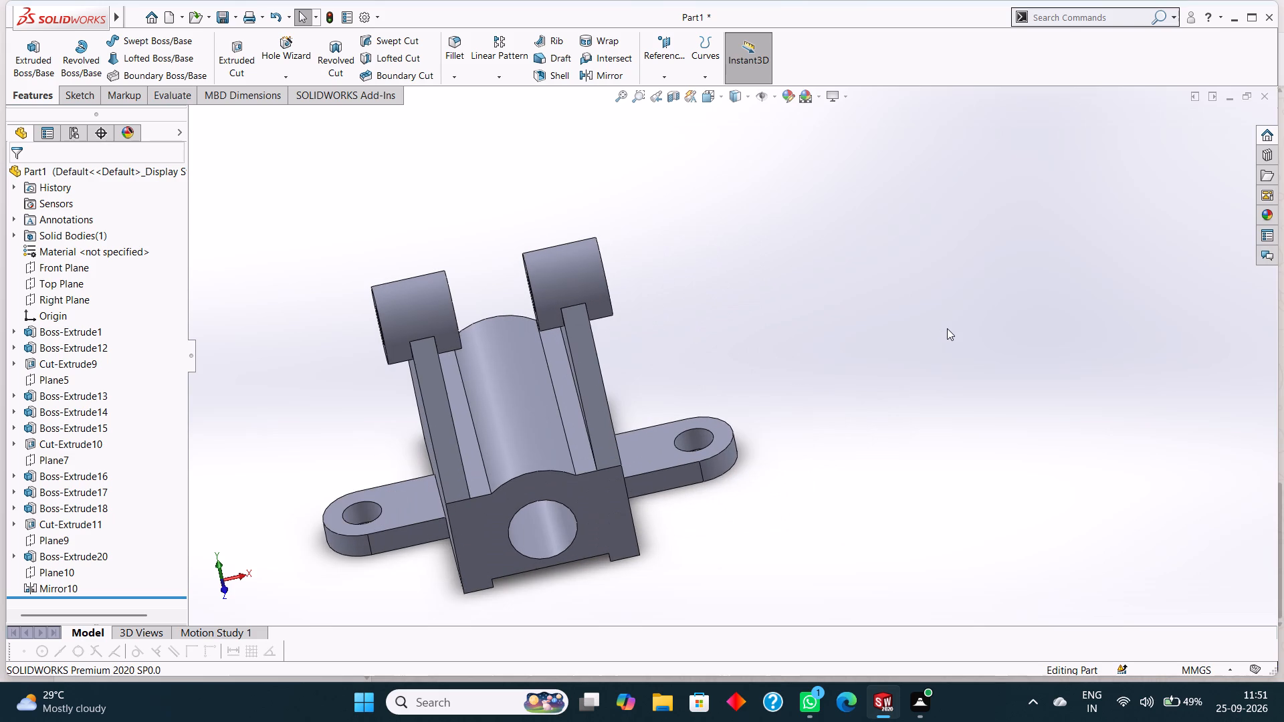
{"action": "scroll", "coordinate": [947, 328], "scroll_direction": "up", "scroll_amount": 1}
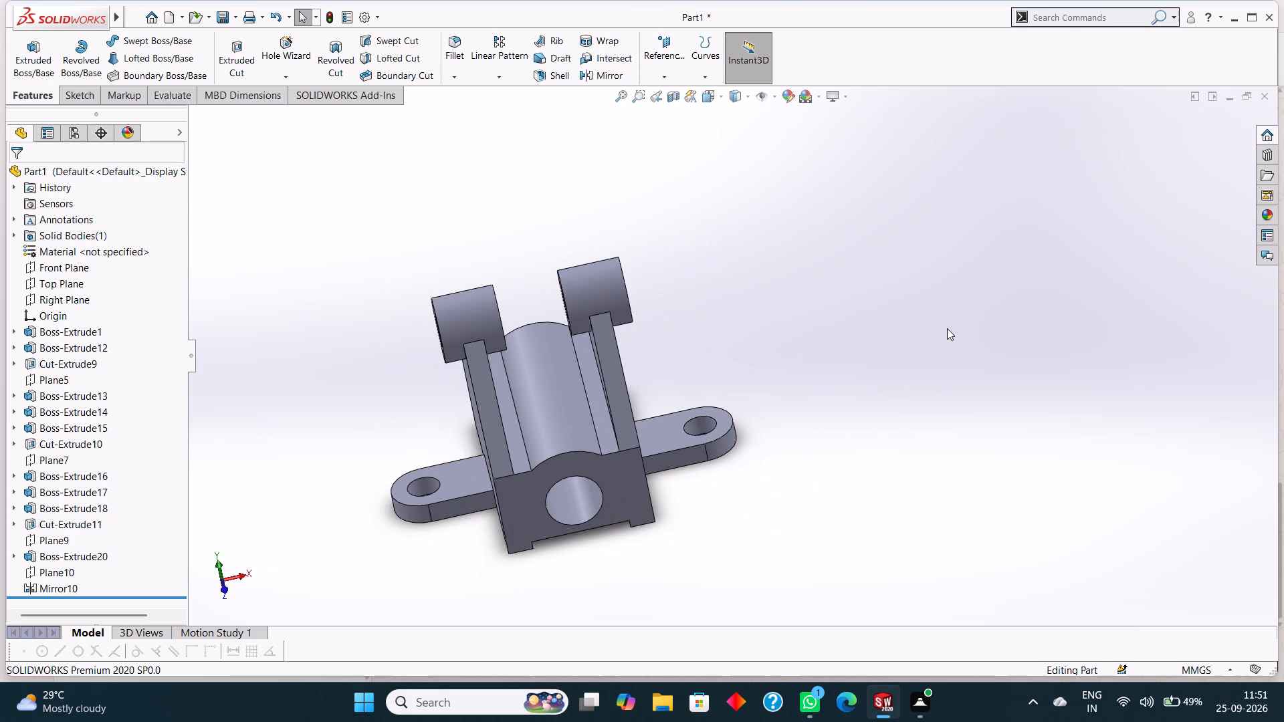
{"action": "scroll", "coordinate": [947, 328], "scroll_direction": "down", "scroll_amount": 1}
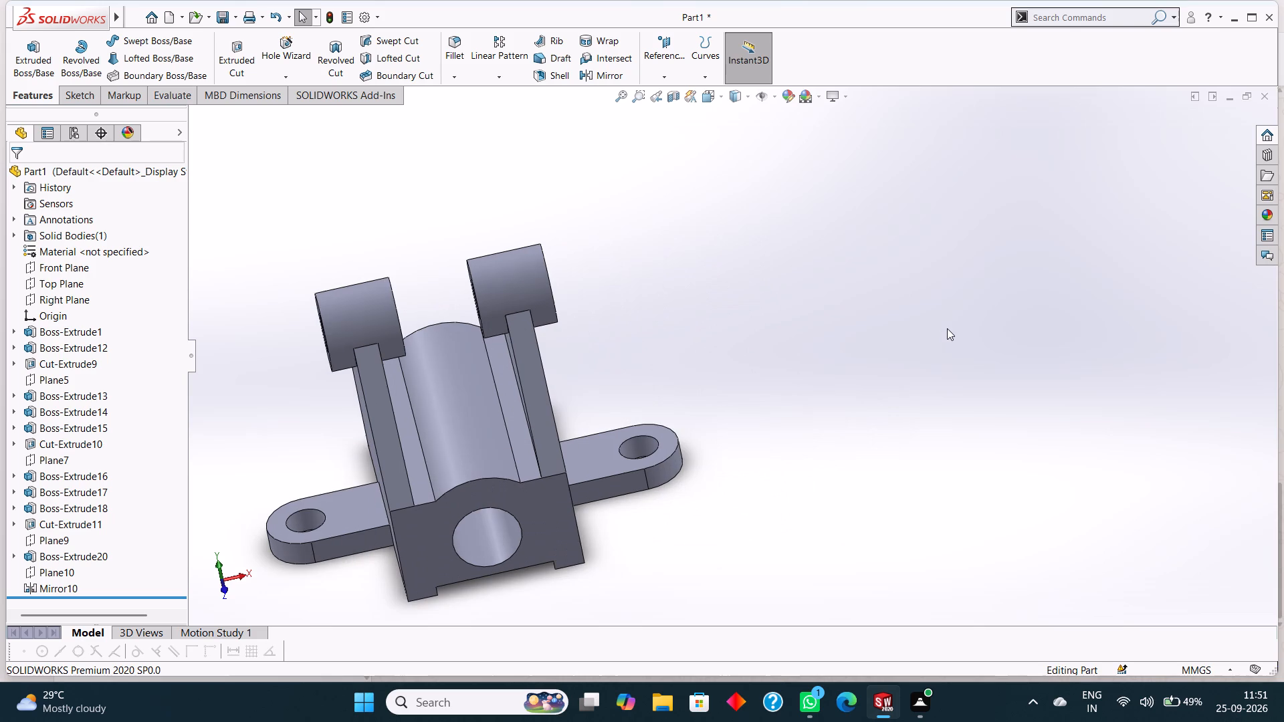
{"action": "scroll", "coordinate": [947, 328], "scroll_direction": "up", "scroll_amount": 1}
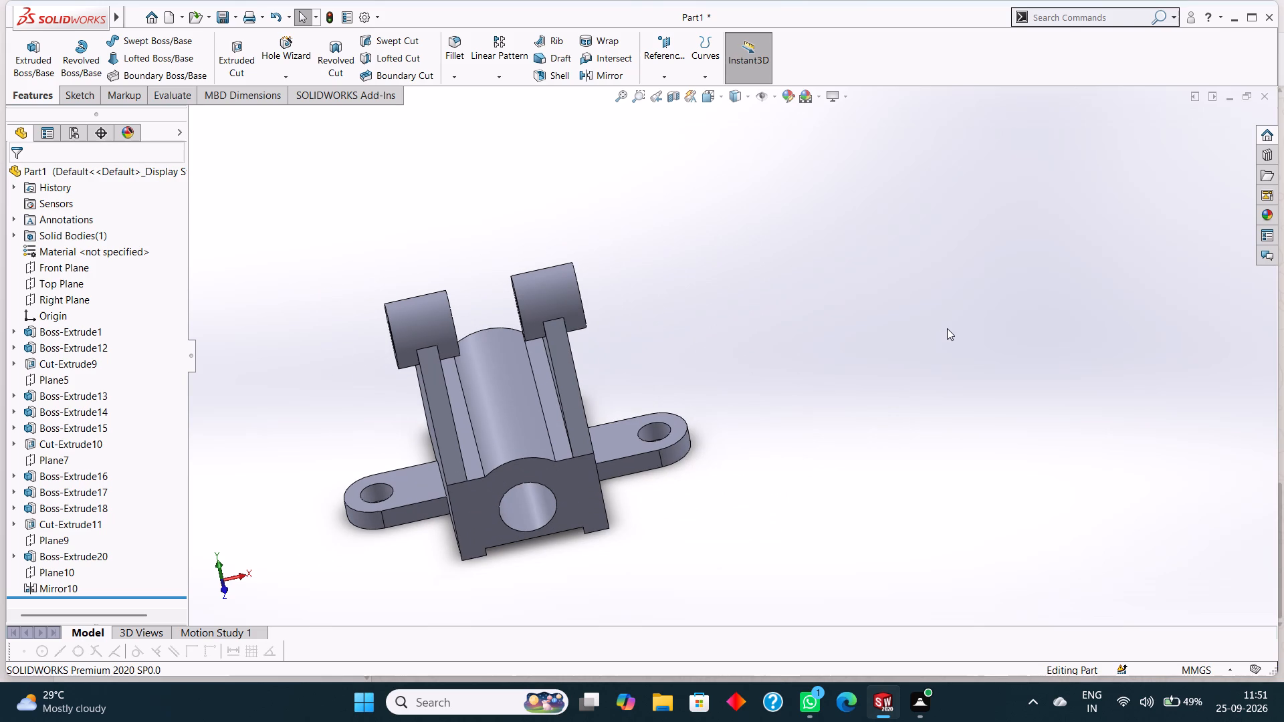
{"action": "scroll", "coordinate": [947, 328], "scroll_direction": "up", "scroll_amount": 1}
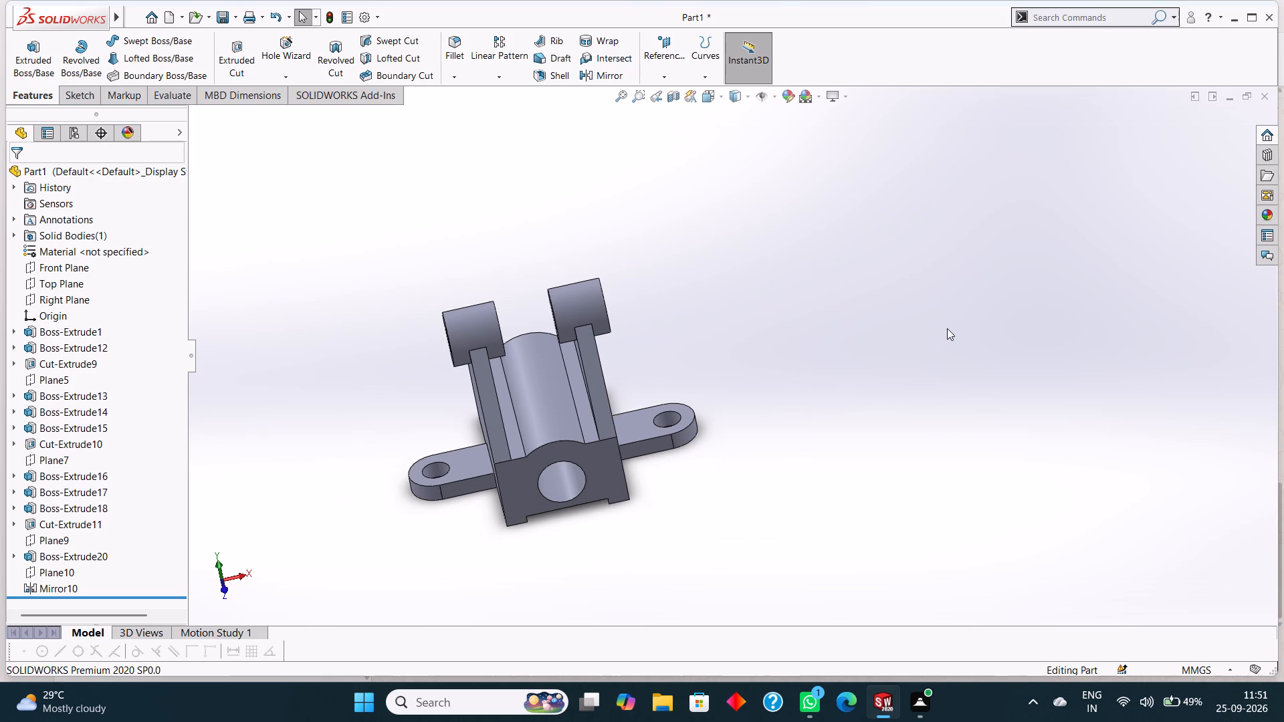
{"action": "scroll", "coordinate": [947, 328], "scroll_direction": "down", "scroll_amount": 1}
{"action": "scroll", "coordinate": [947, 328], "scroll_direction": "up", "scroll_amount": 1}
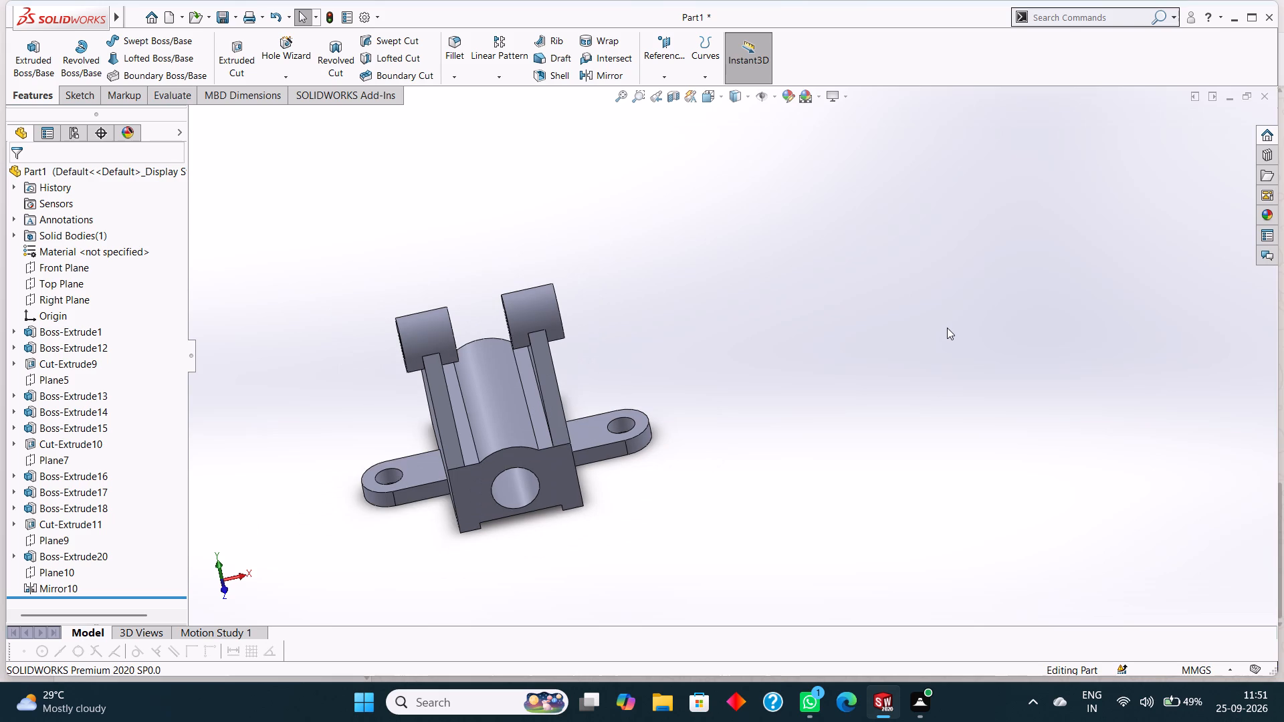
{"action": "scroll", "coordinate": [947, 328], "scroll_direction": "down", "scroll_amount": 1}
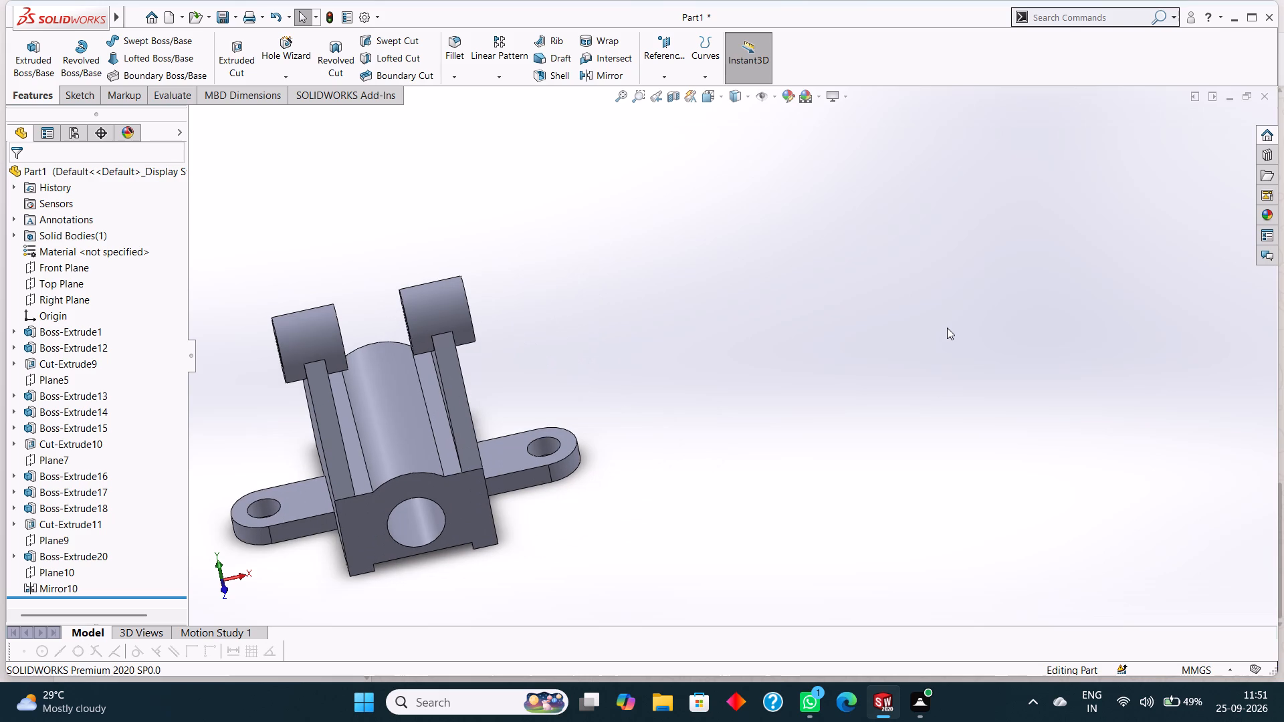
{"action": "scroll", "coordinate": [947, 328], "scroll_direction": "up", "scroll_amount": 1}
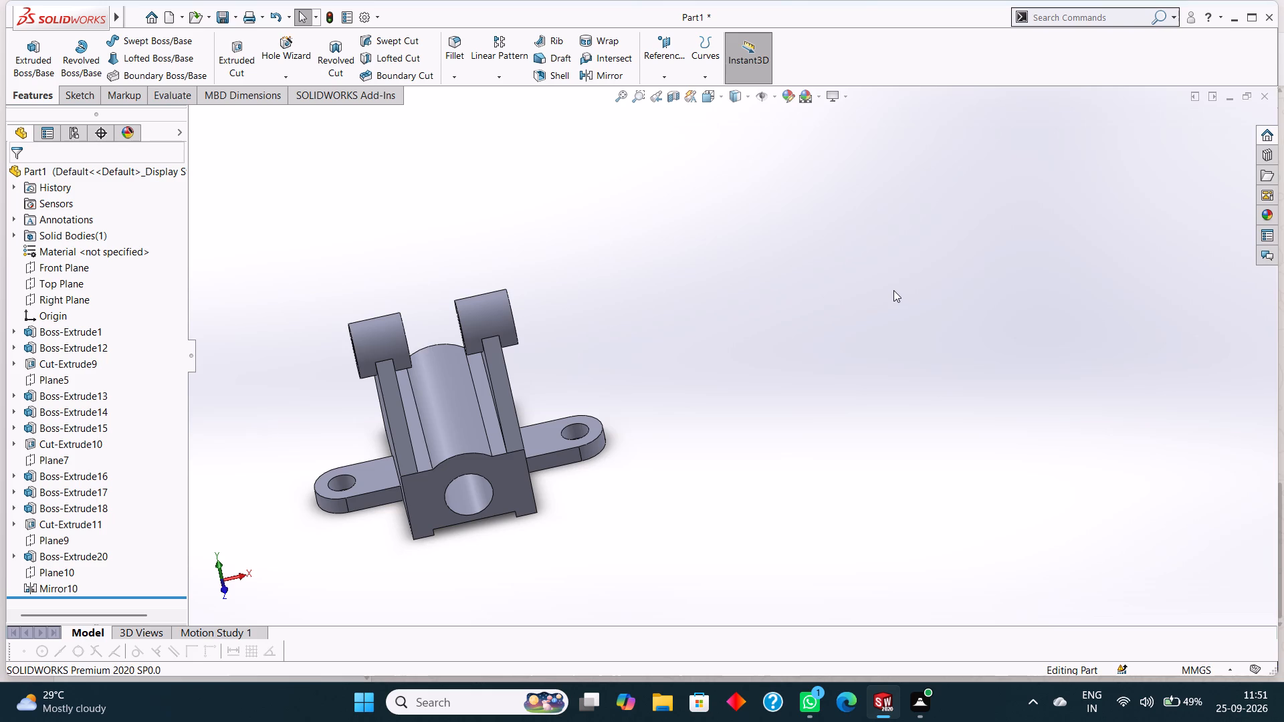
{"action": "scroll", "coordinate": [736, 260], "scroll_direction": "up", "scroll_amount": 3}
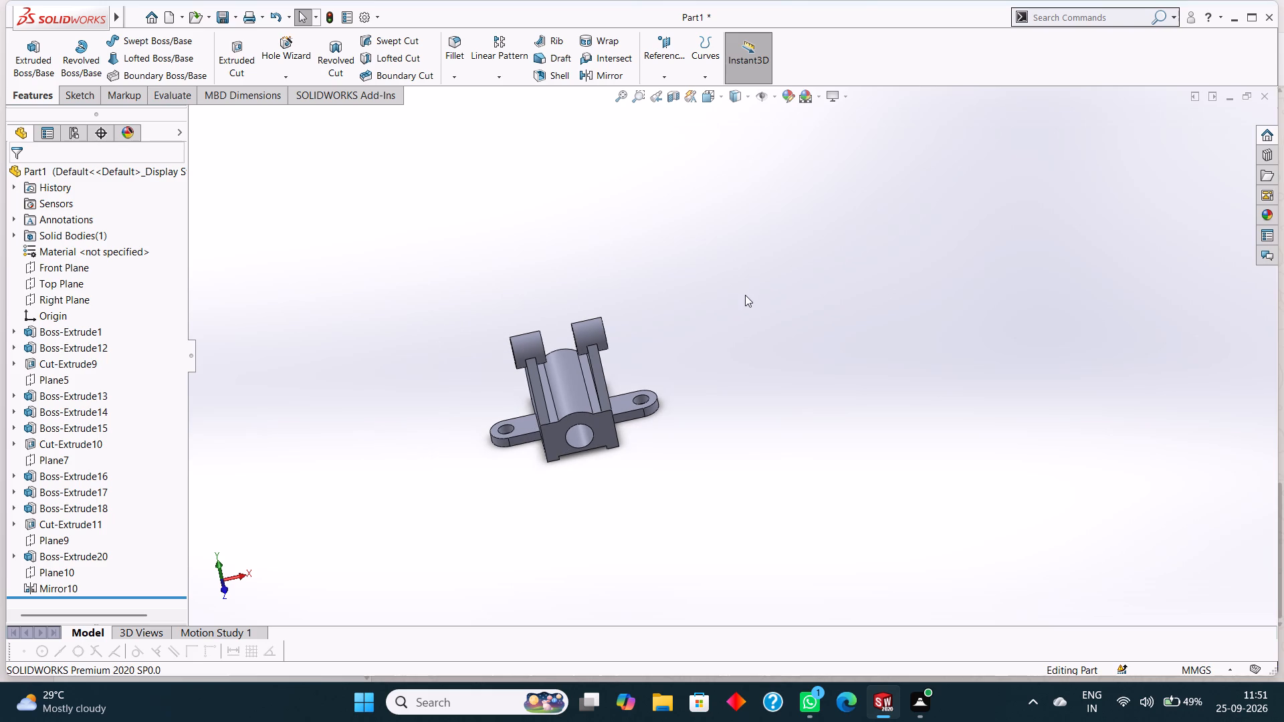
Undo the mirroring of the side lug to the block's opposite side.
{"action": "key", "text": "ctrl+z"}
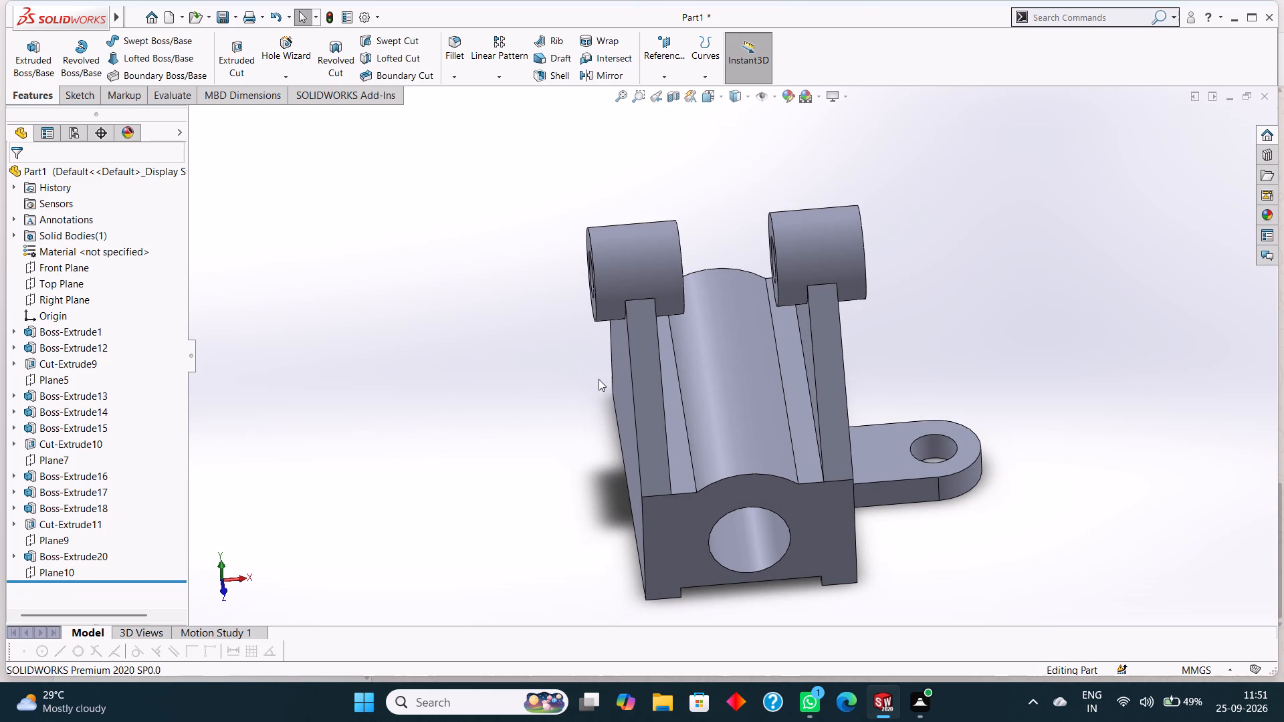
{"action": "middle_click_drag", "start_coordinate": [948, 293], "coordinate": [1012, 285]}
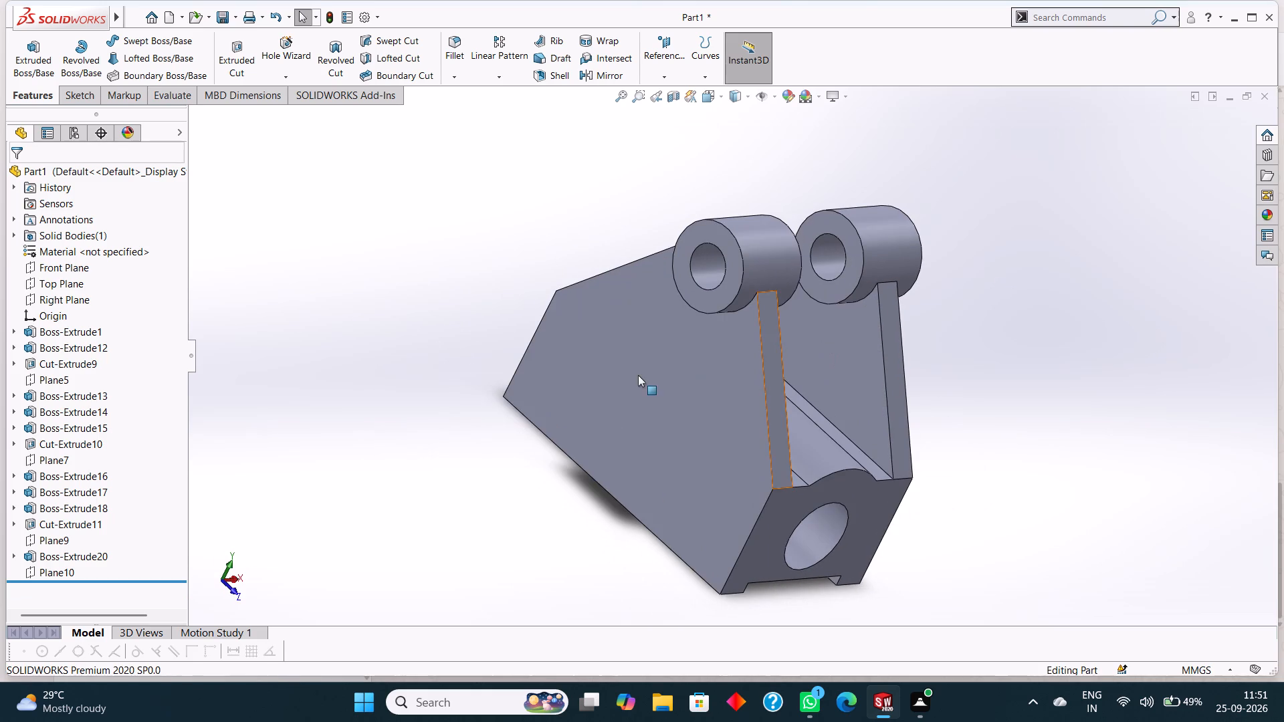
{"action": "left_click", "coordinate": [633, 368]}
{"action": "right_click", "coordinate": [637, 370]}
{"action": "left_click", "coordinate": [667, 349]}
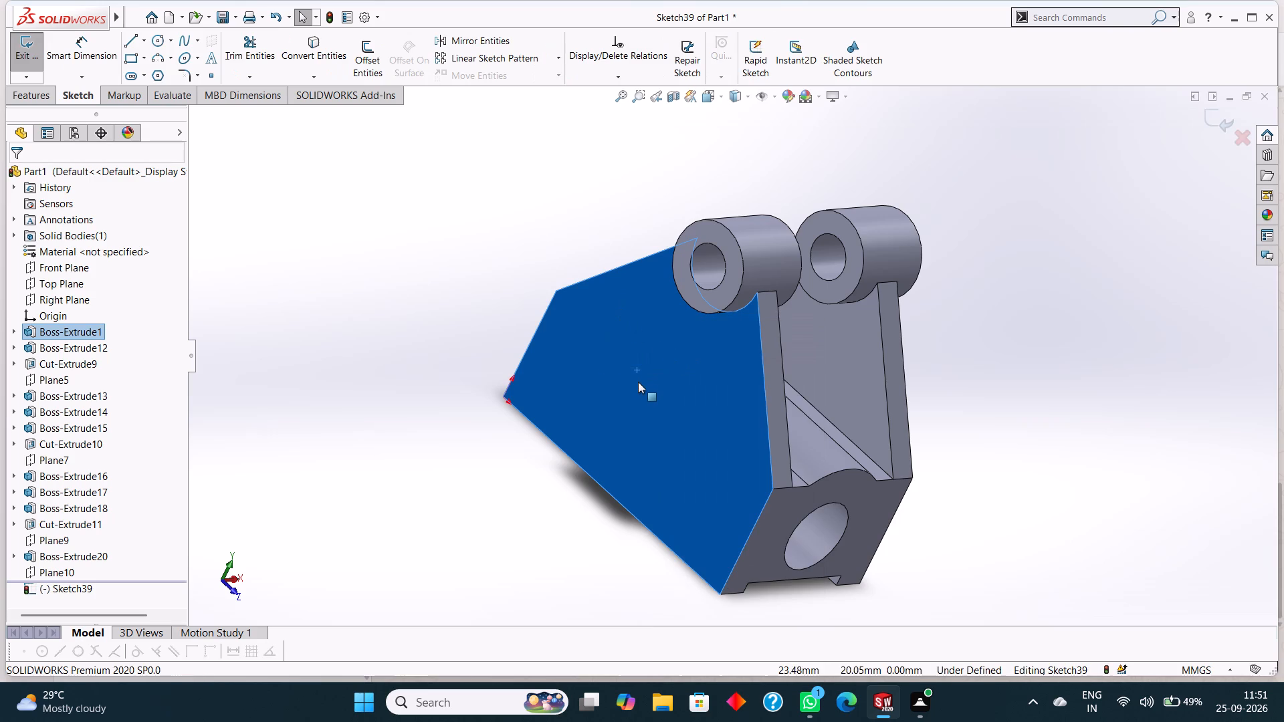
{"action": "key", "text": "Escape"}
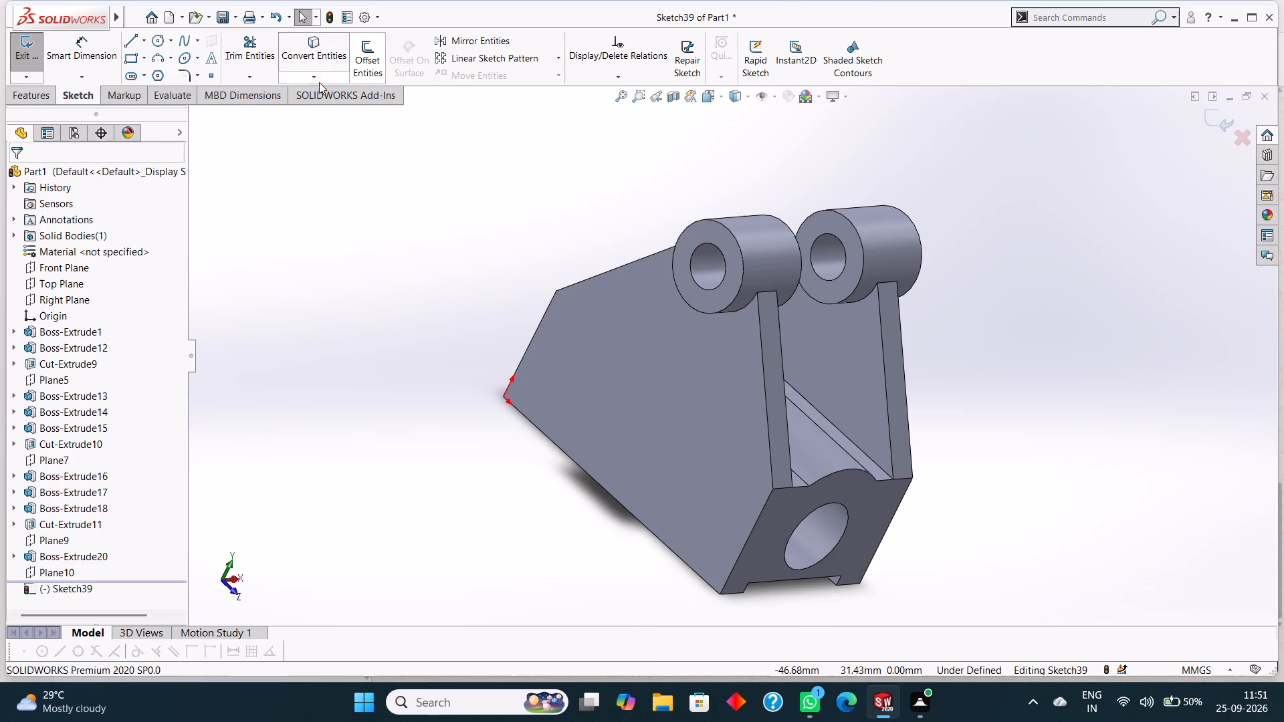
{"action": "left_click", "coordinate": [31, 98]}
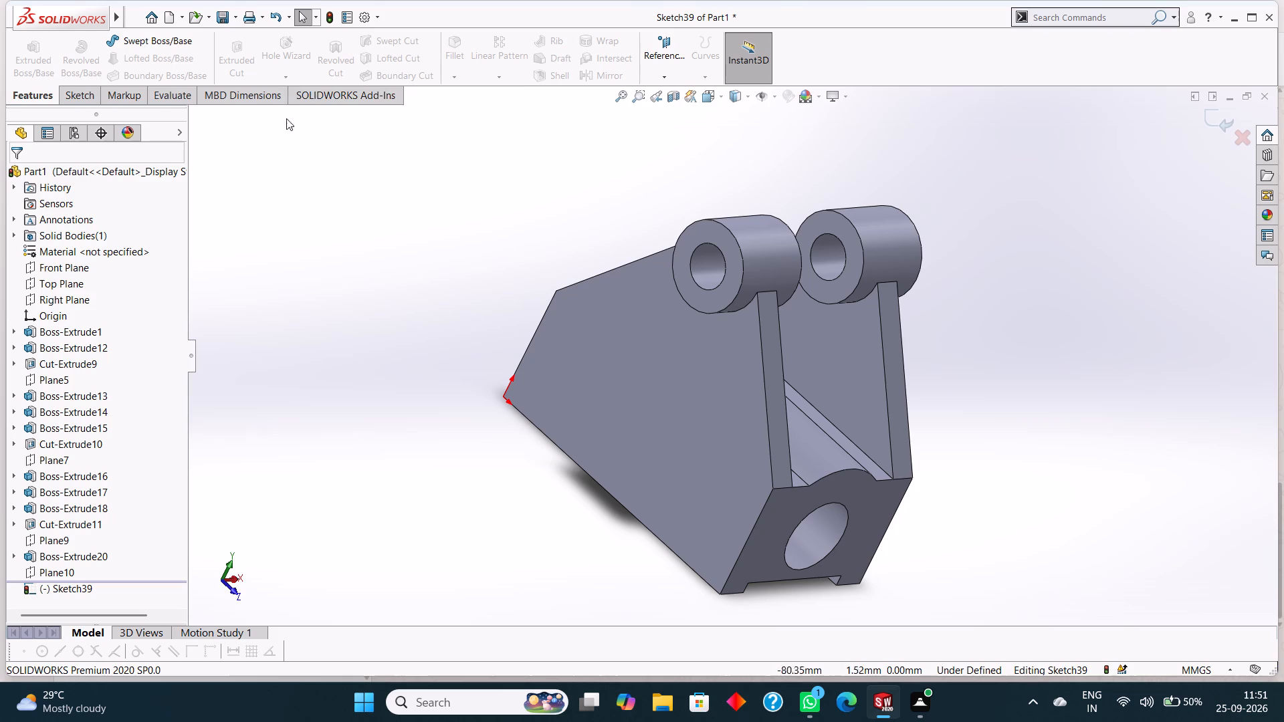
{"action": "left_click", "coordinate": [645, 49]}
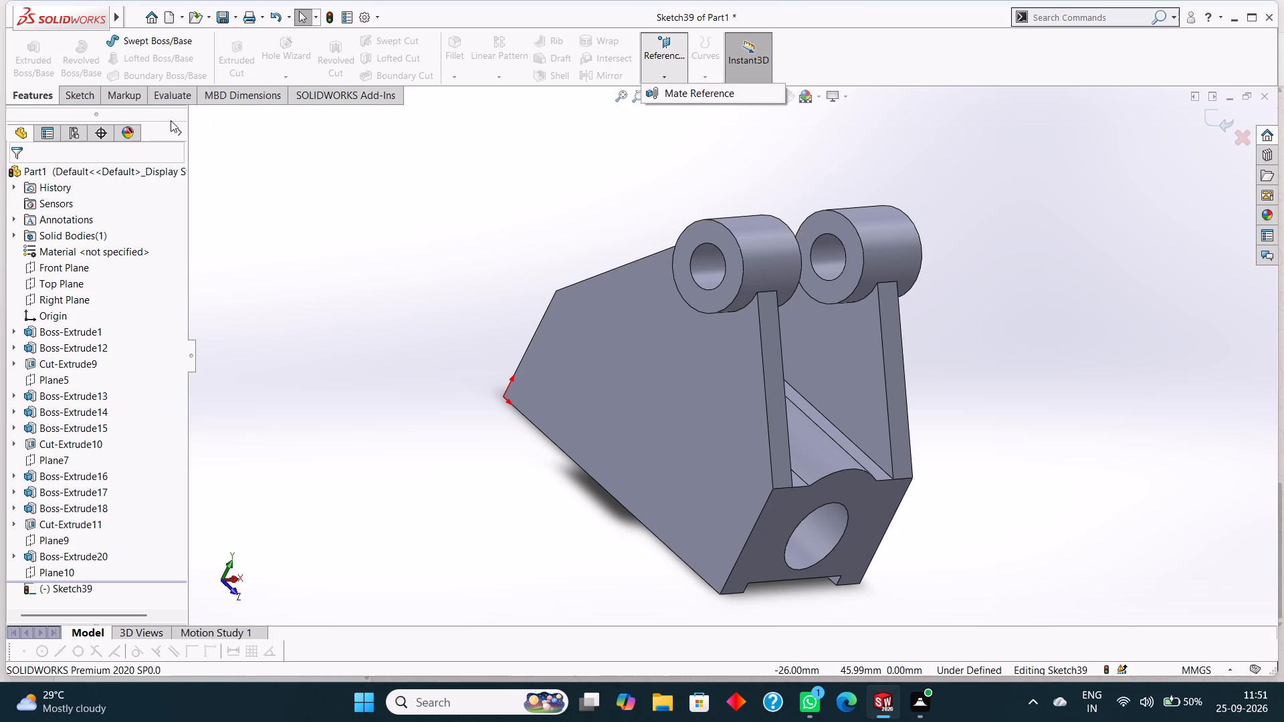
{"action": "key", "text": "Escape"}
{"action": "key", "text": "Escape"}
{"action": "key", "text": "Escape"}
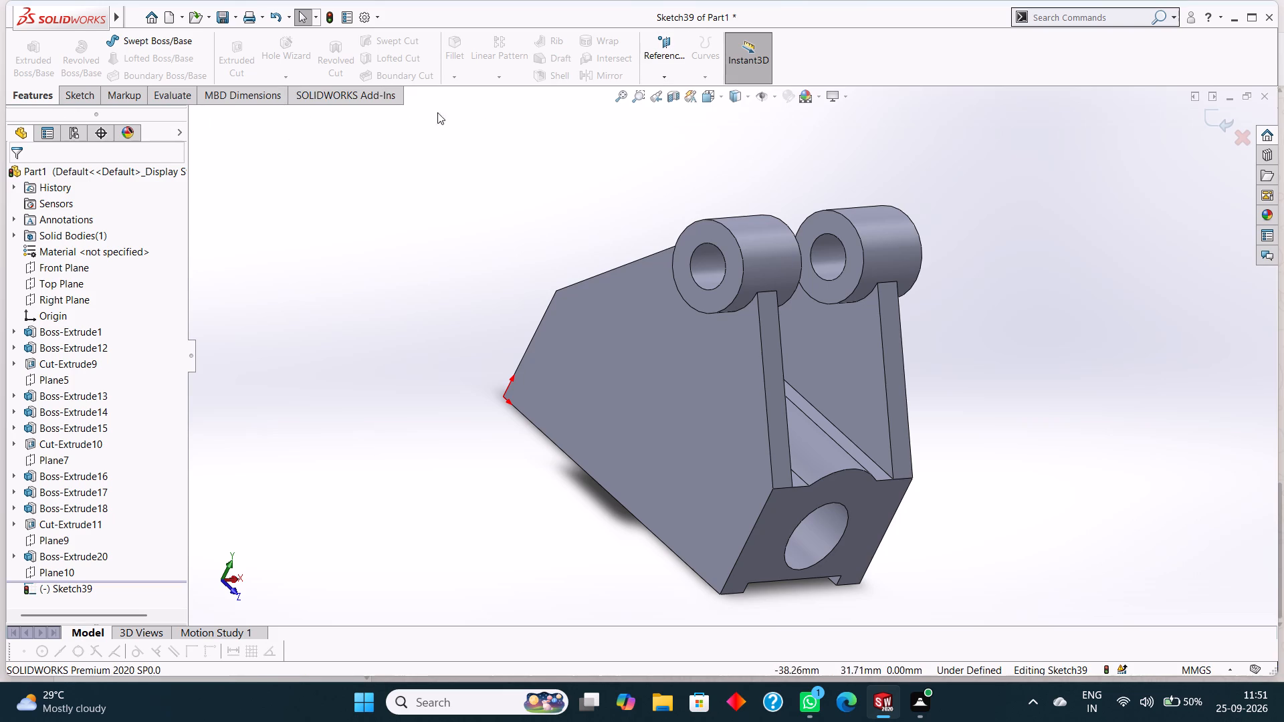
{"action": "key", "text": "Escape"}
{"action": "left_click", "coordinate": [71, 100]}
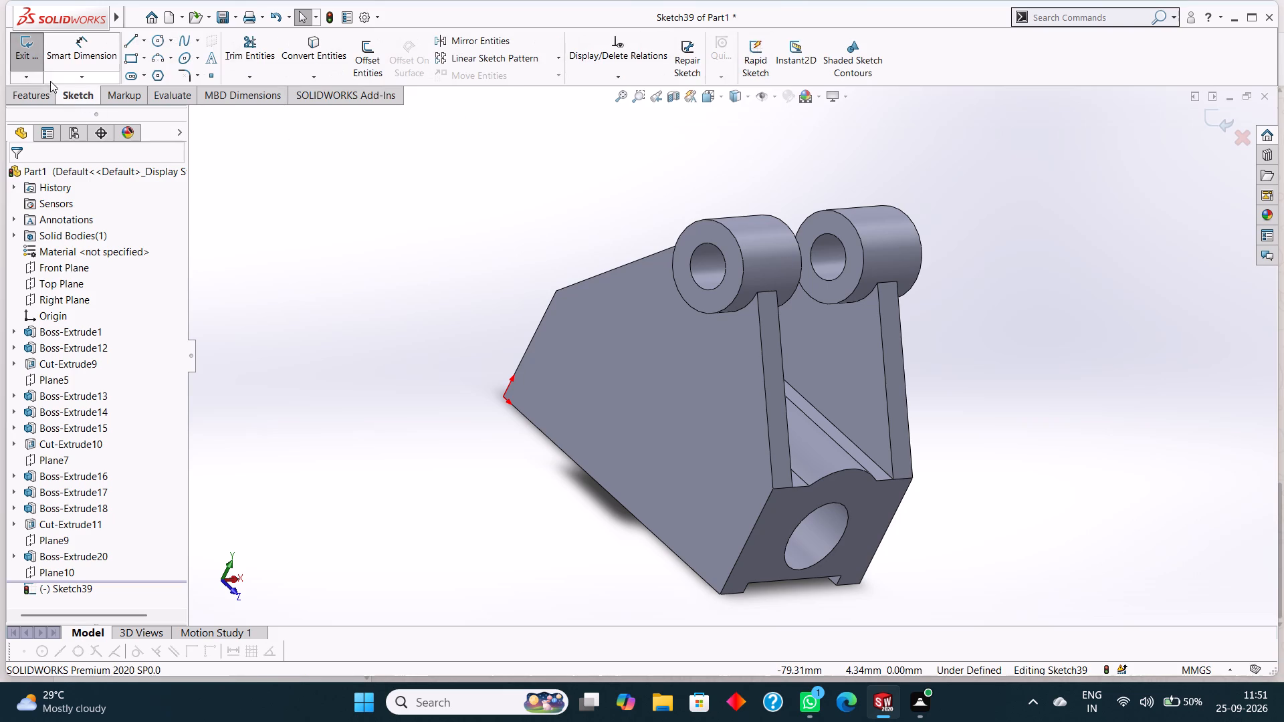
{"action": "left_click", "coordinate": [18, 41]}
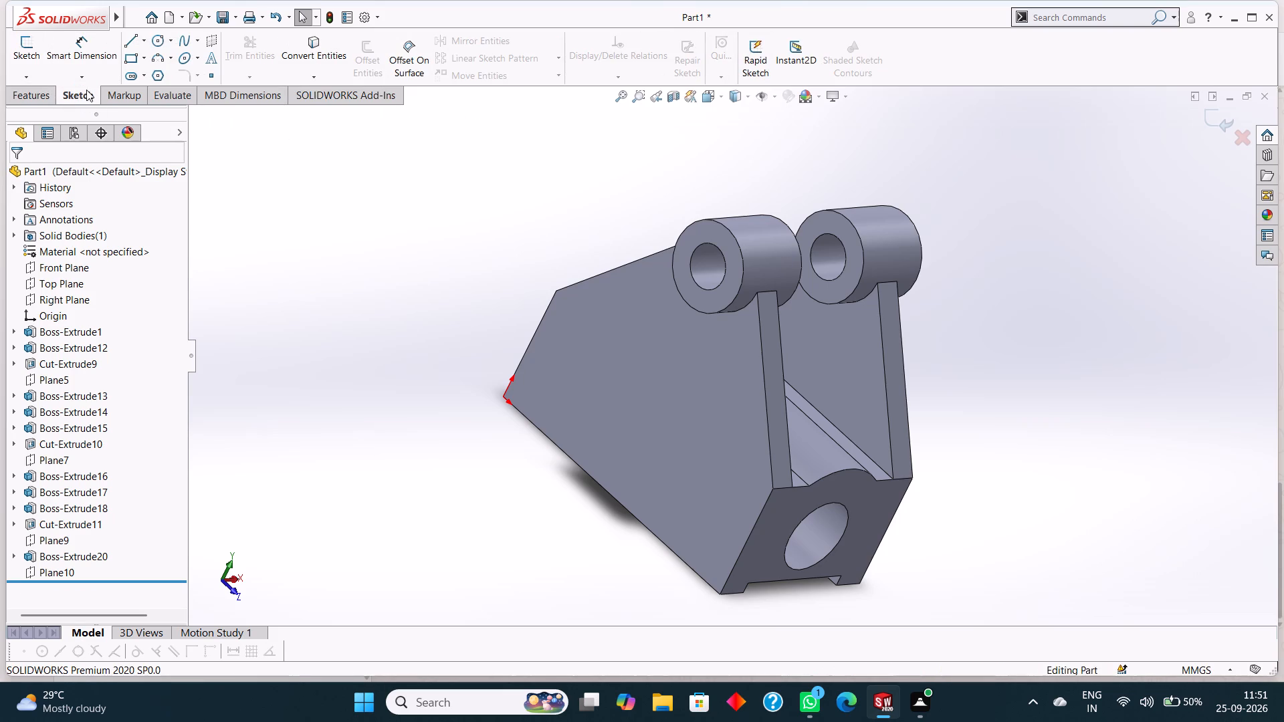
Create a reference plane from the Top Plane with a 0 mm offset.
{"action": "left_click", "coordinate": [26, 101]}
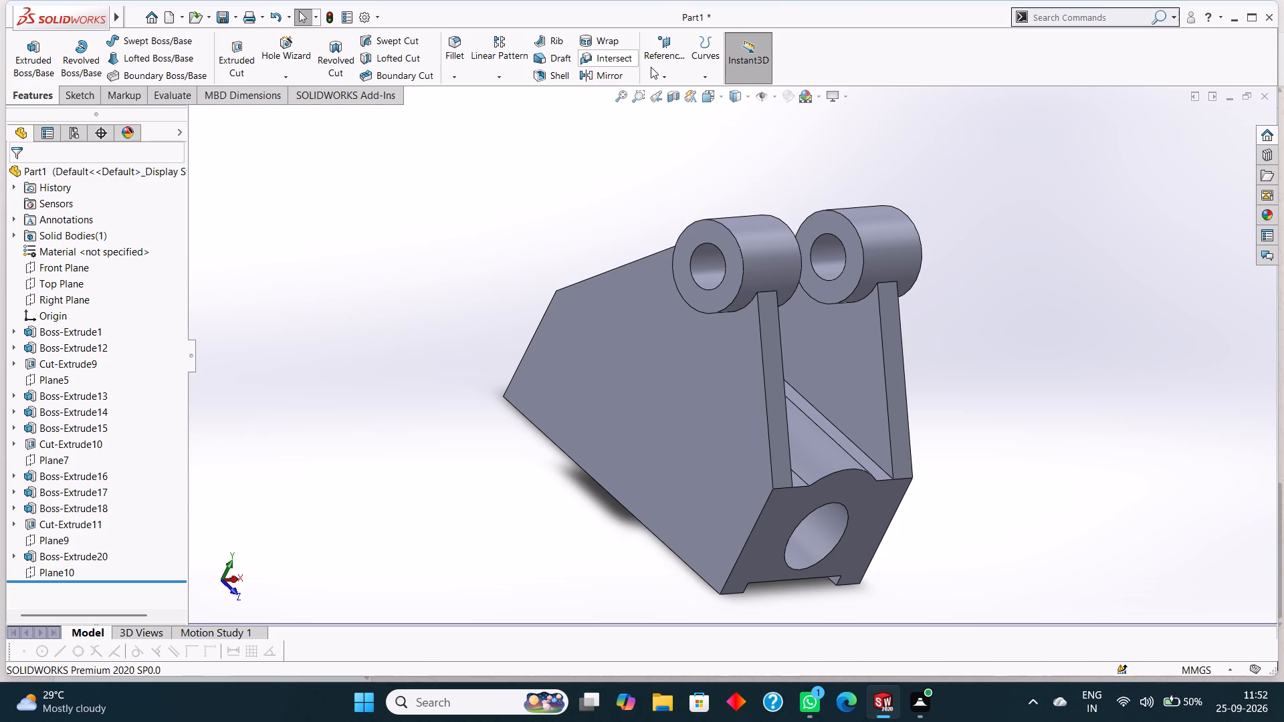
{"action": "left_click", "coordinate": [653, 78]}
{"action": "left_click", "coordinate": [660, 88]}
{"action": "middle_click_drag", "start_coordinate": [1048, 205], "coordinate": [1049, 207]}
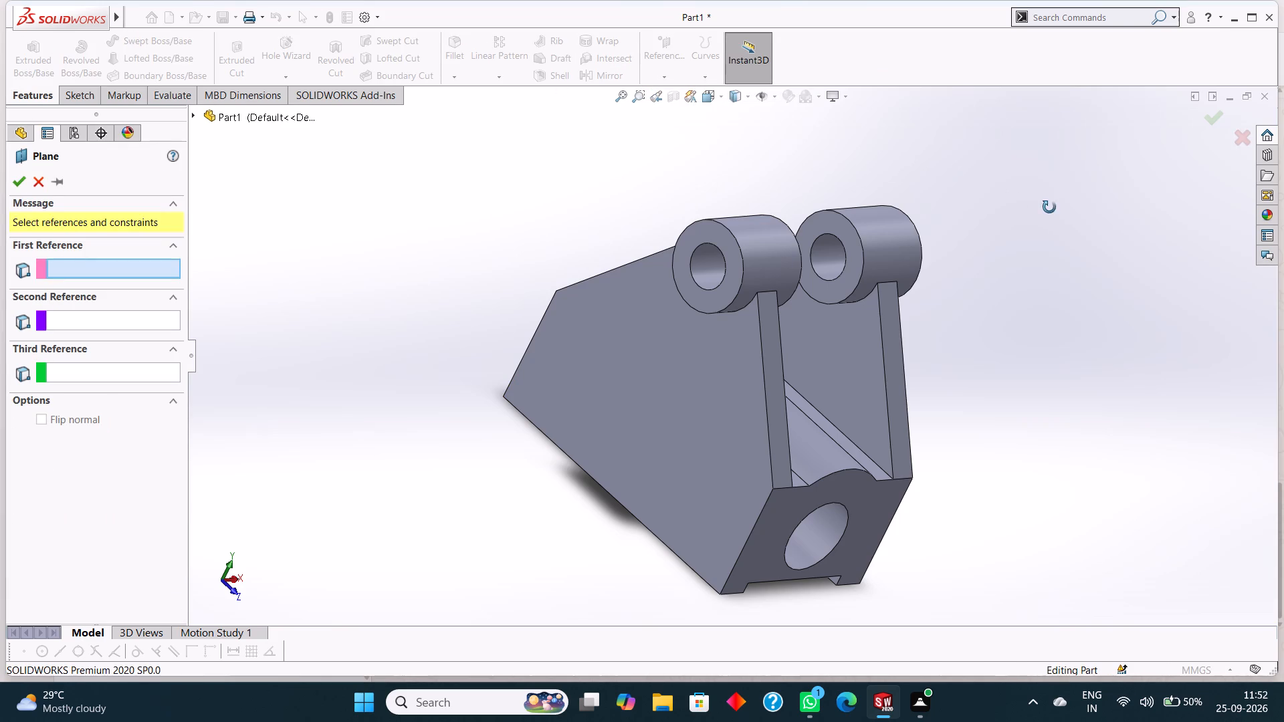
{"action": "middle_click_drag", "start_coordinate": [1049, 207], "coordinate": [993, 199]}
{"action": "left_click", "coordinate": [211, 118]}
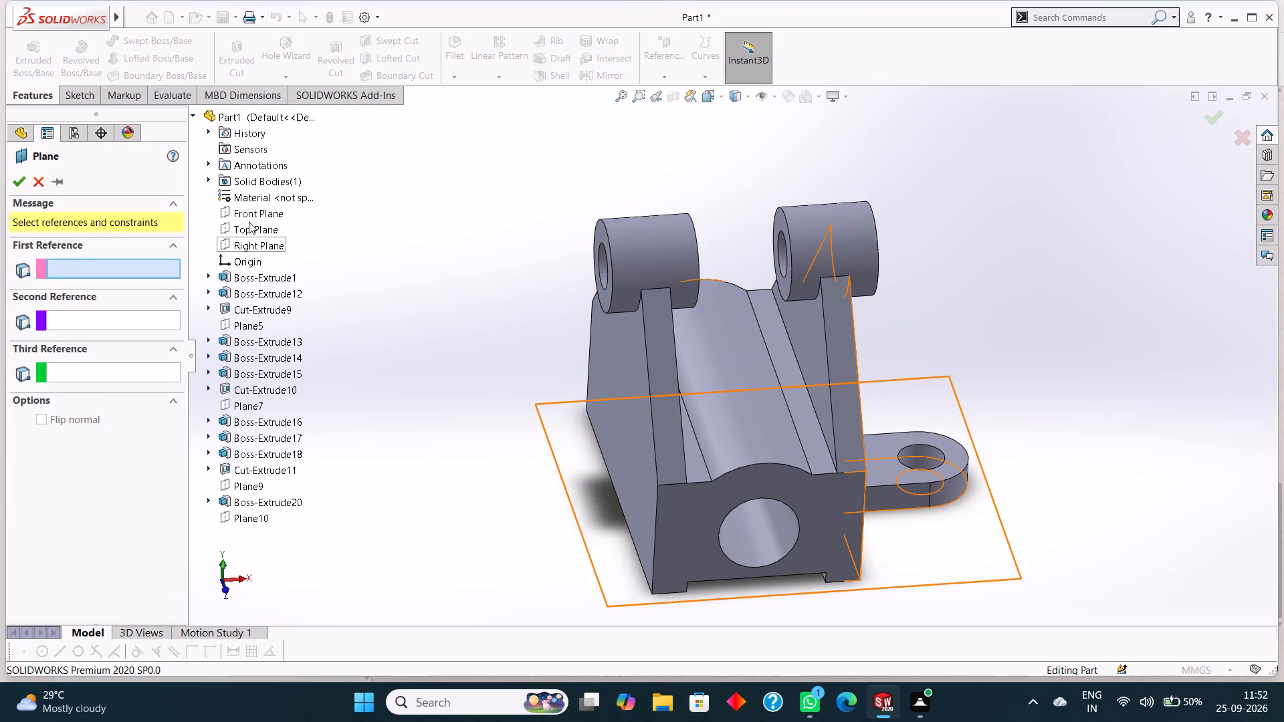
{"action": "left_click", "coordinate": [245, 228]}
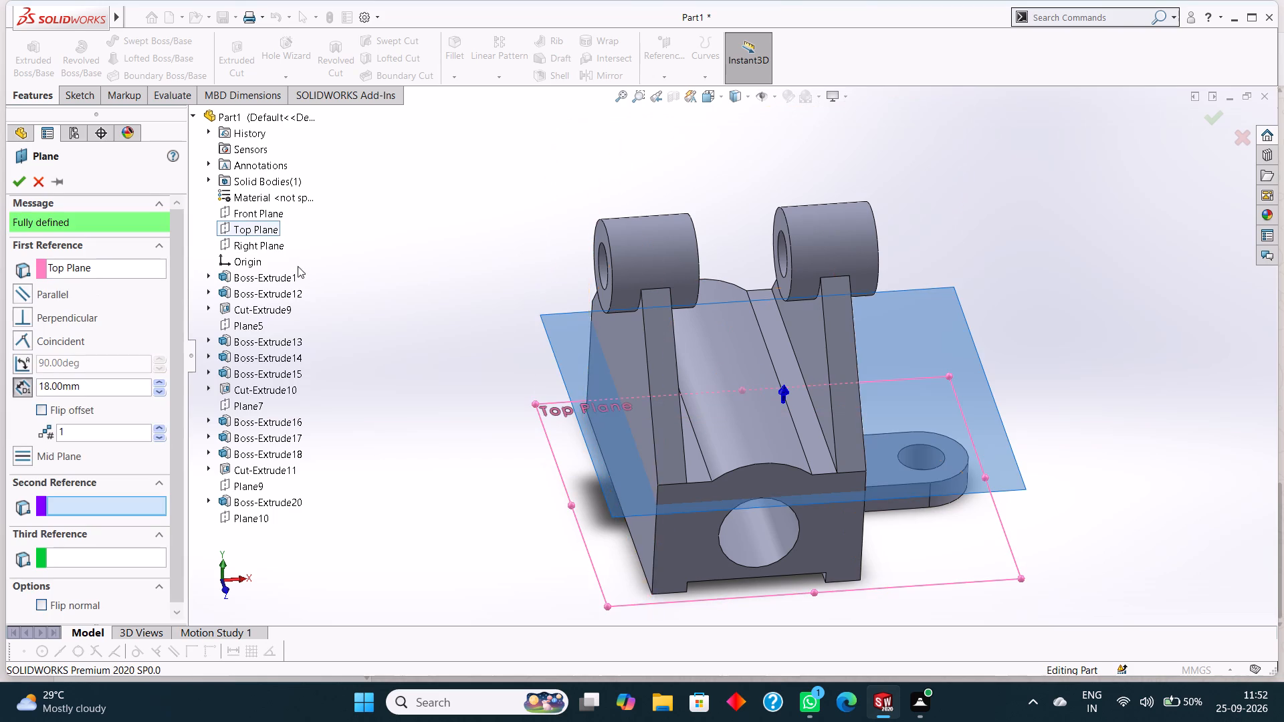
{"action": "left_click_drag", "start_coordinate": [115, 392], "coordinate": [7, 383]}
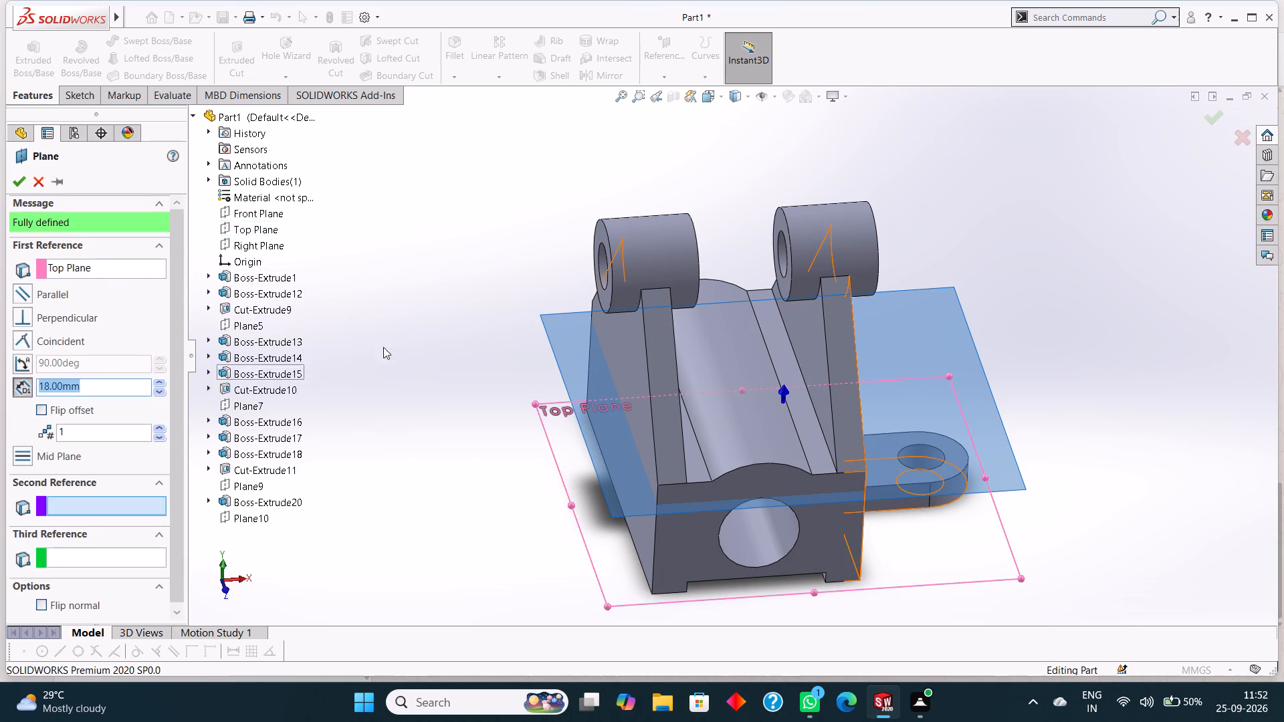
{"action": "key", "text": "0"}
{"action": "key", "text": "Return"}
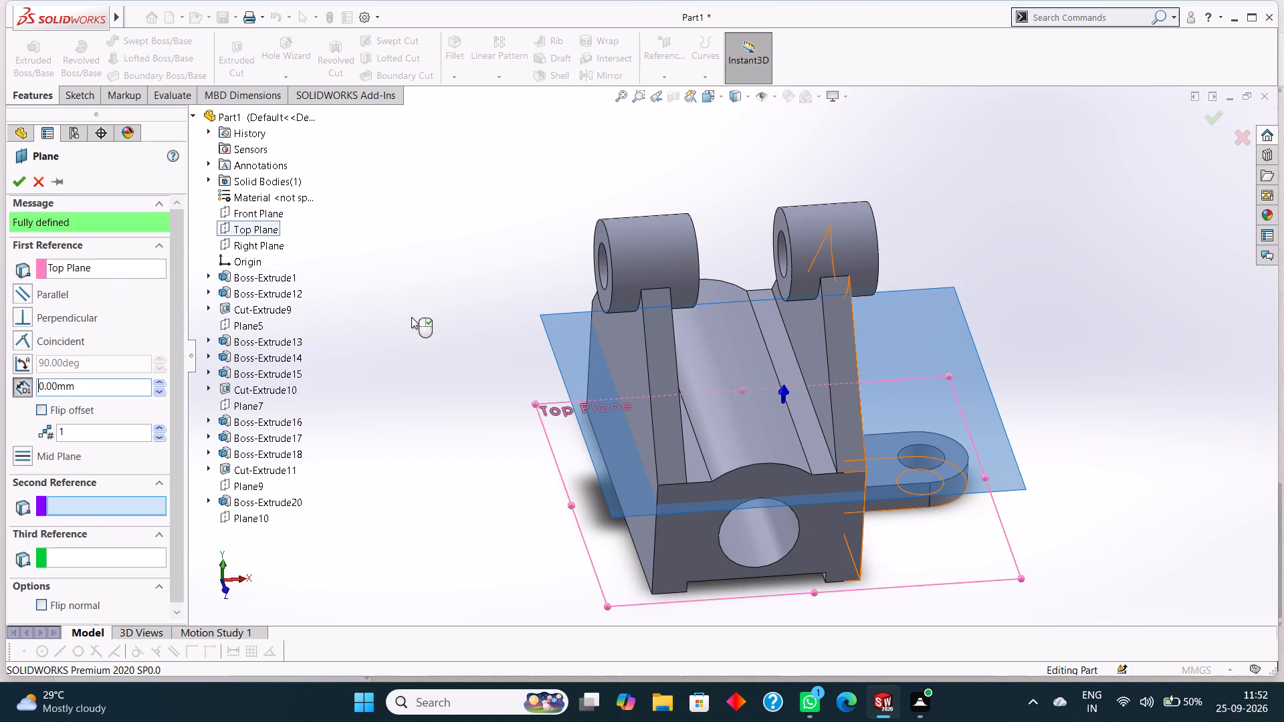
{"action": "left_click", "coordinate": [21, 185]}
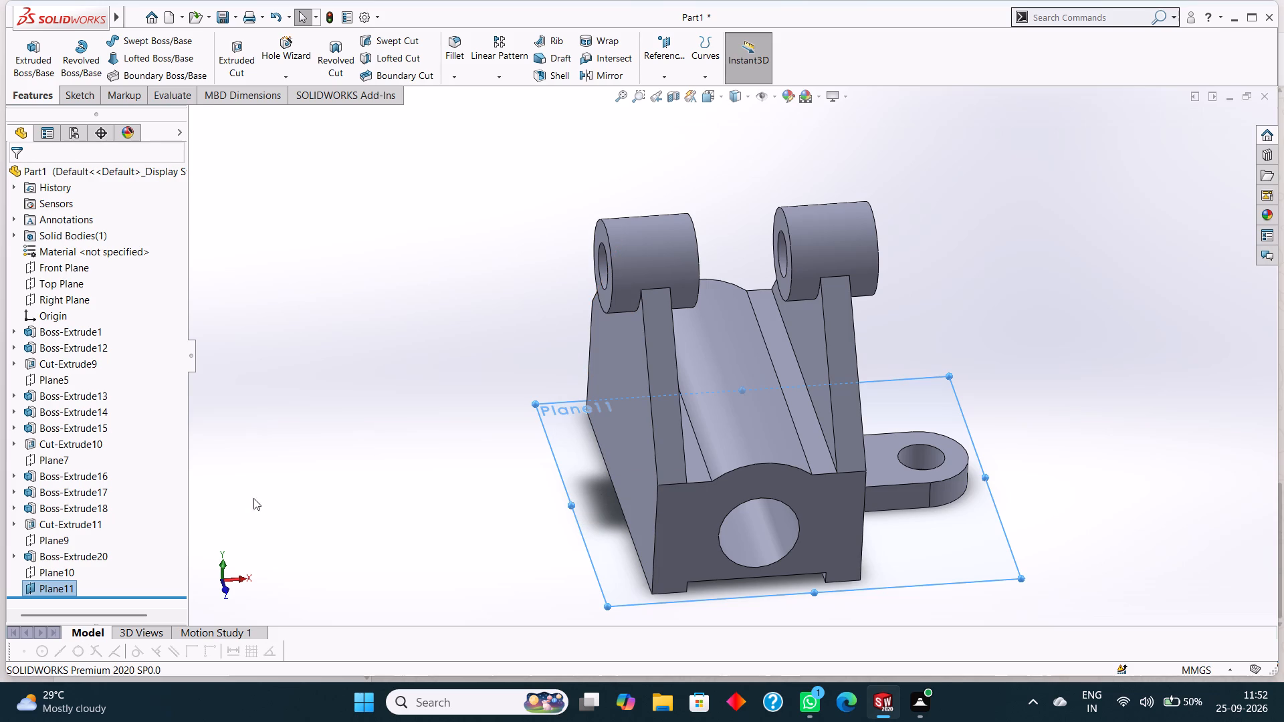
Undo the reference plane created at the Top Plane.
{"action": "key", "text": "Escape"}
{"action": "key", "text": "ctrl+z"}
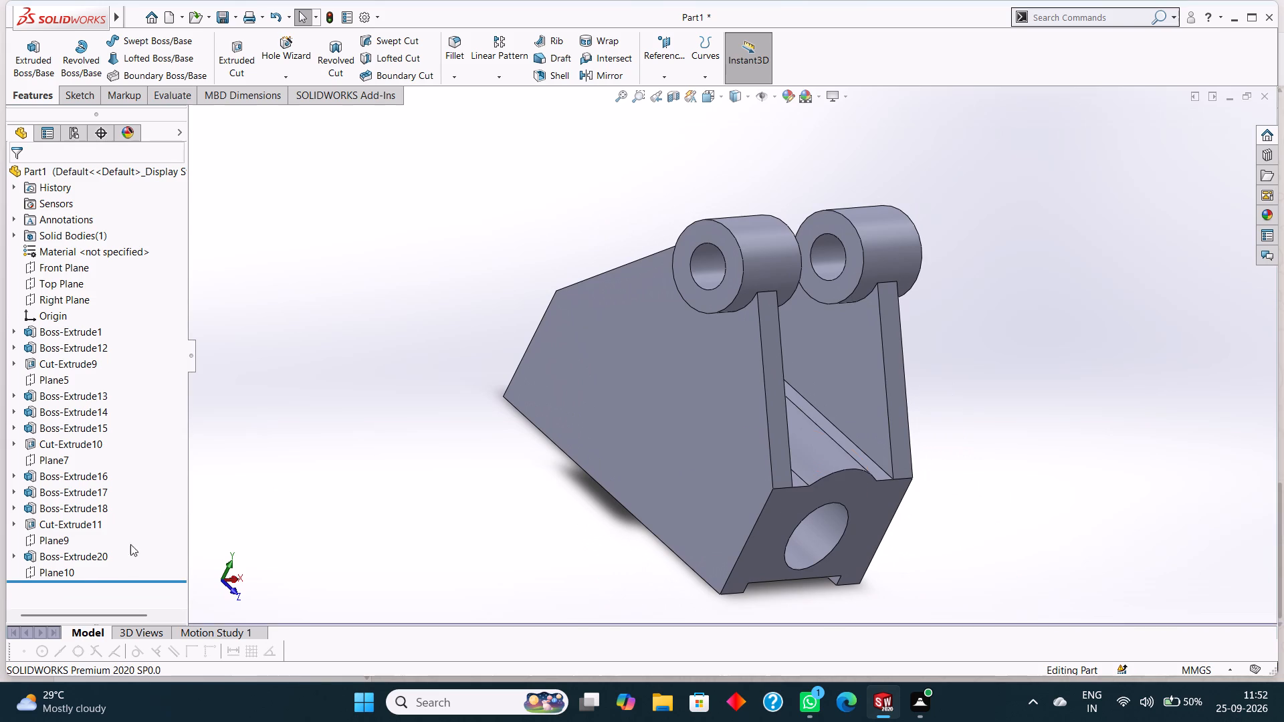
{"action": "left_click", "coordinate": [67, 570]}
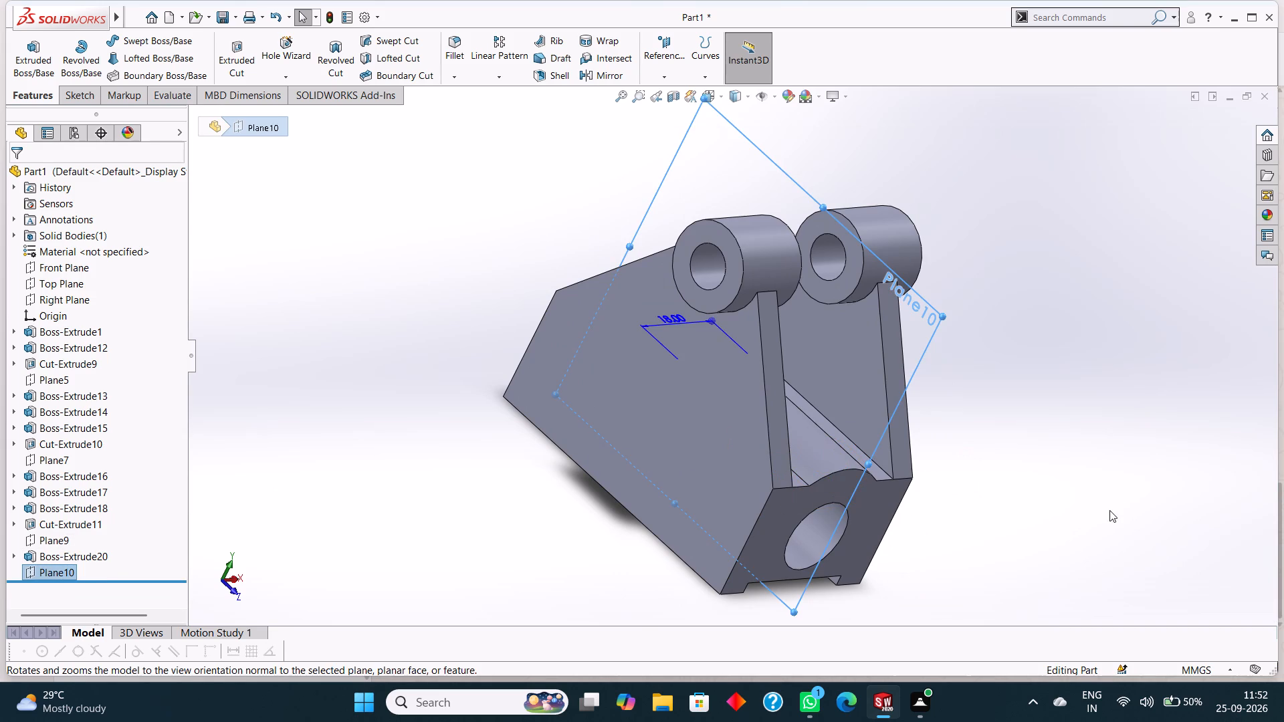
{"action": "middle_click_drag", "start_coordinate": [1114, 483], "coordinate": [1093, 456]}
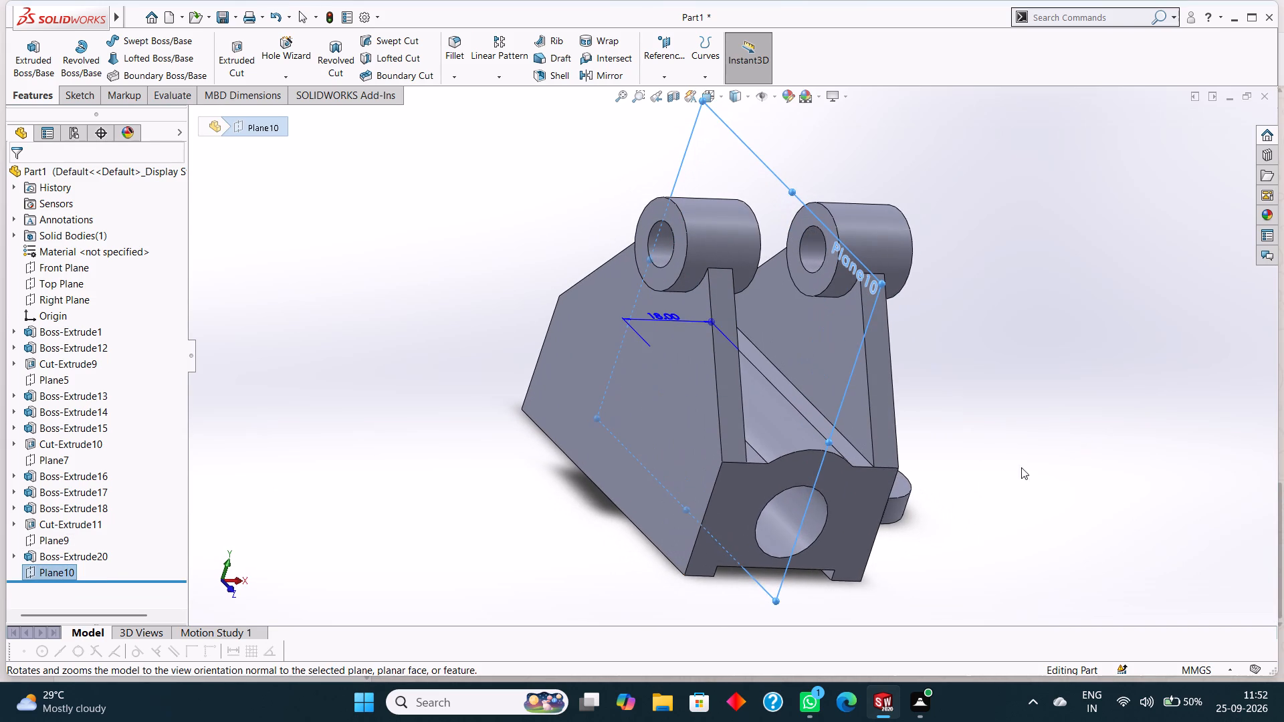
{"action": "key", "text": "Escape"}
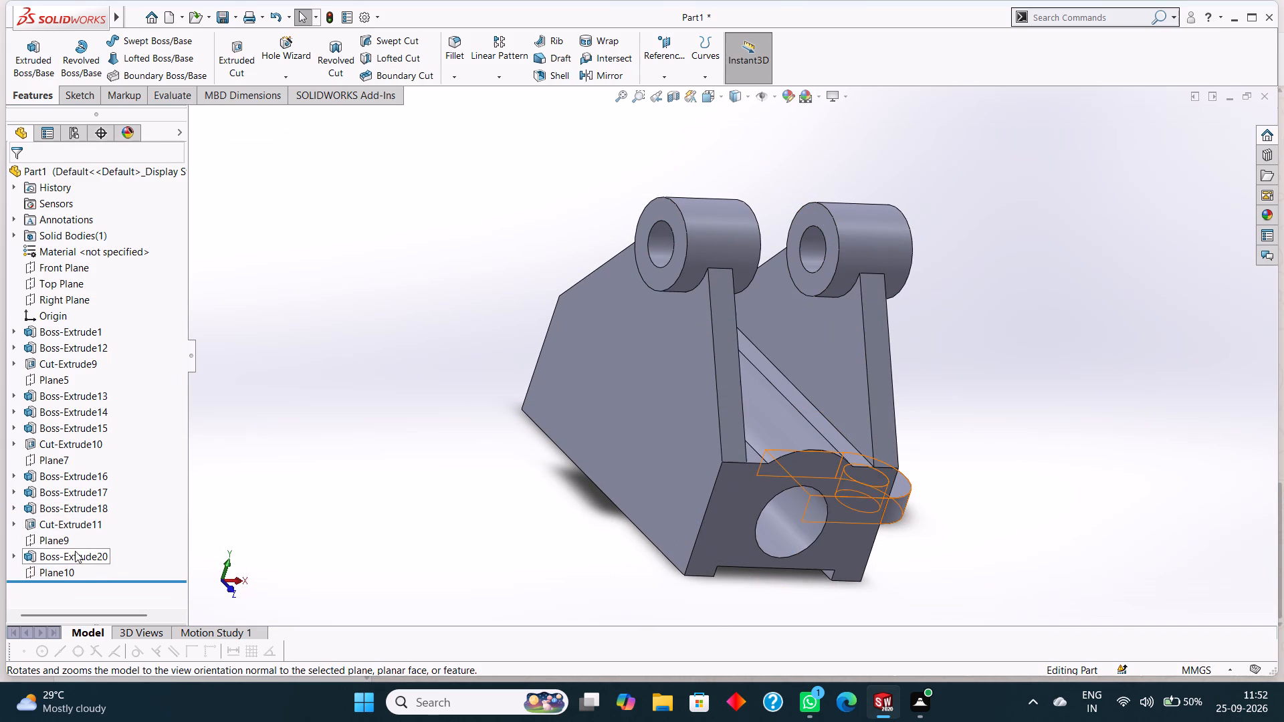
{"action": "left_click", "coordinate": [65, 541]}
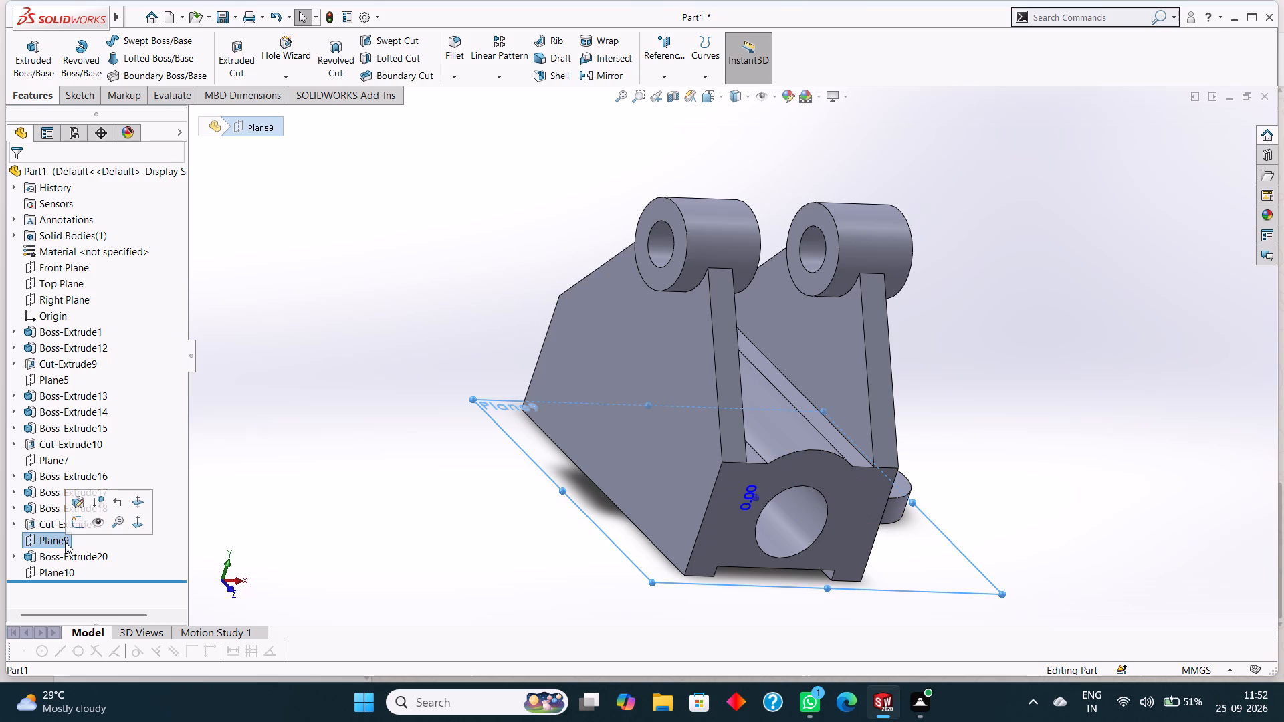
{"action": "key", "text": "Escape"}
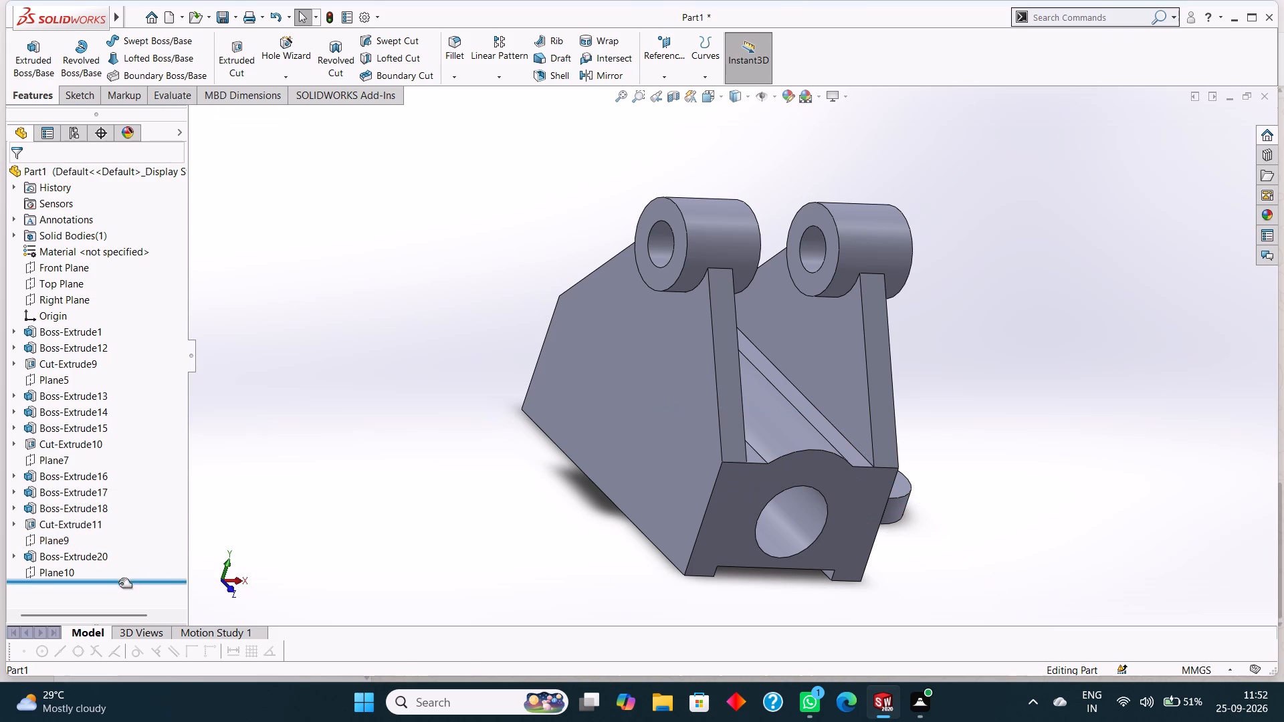
Undo the mid-block reference plane and the side lug's extrusion, back to the open lug sketch.
{"action": "key", "text": "ctrl+z"}
{"action": "key", "text": "ctrl+z"}
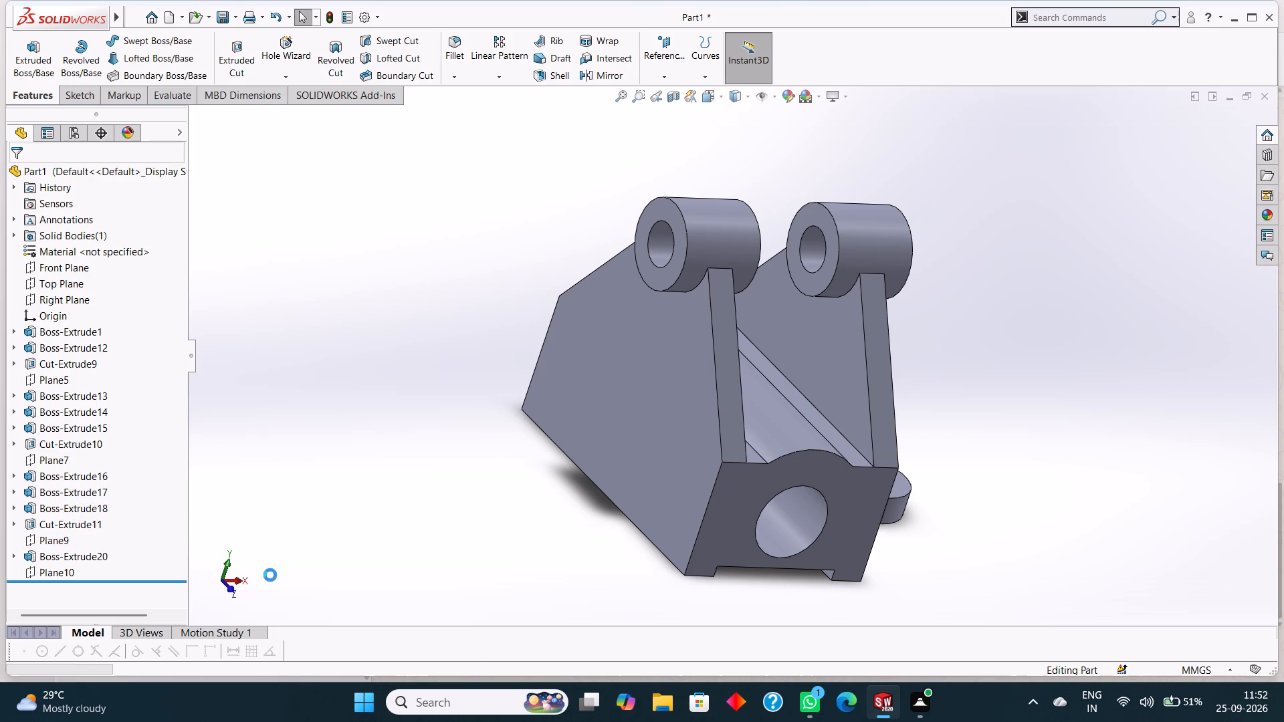
{"action": "key", "text": "ctrl+z"}
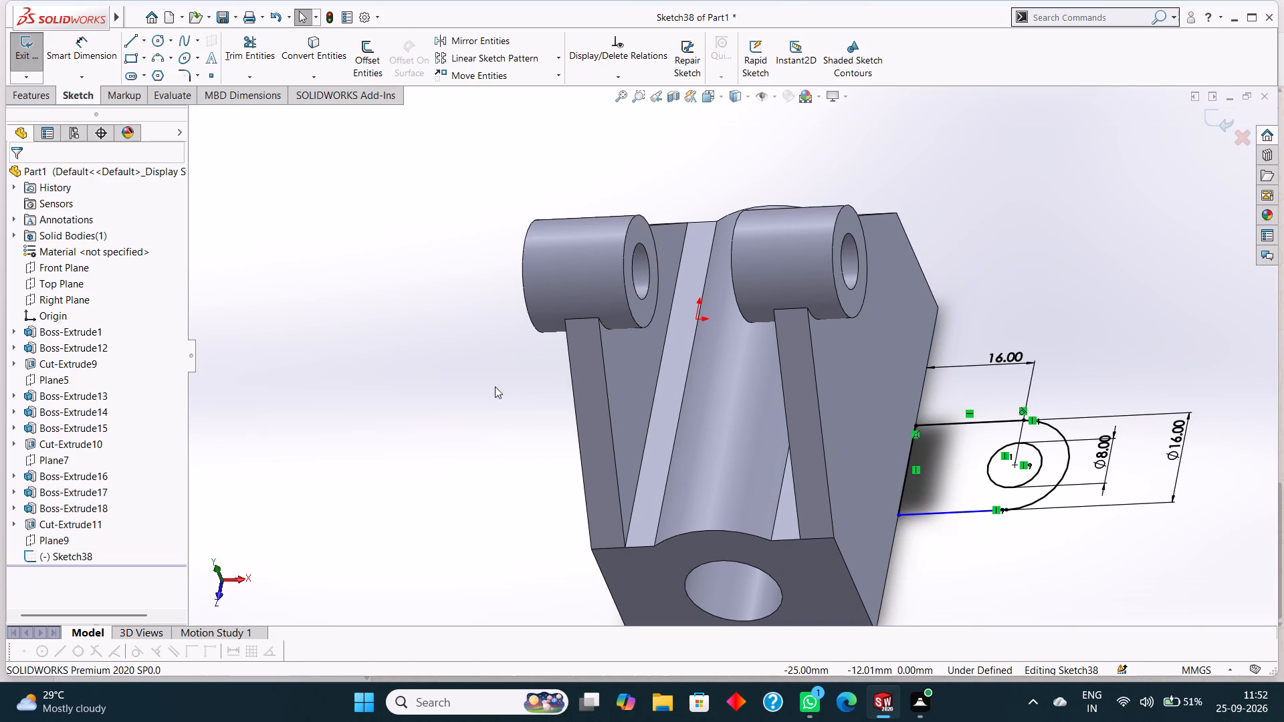
Extrude the side lug sketch with its 8 mm hole by 5 mm, merged with the block.
{"action": "left_click", "coordinate": [27, 94]}
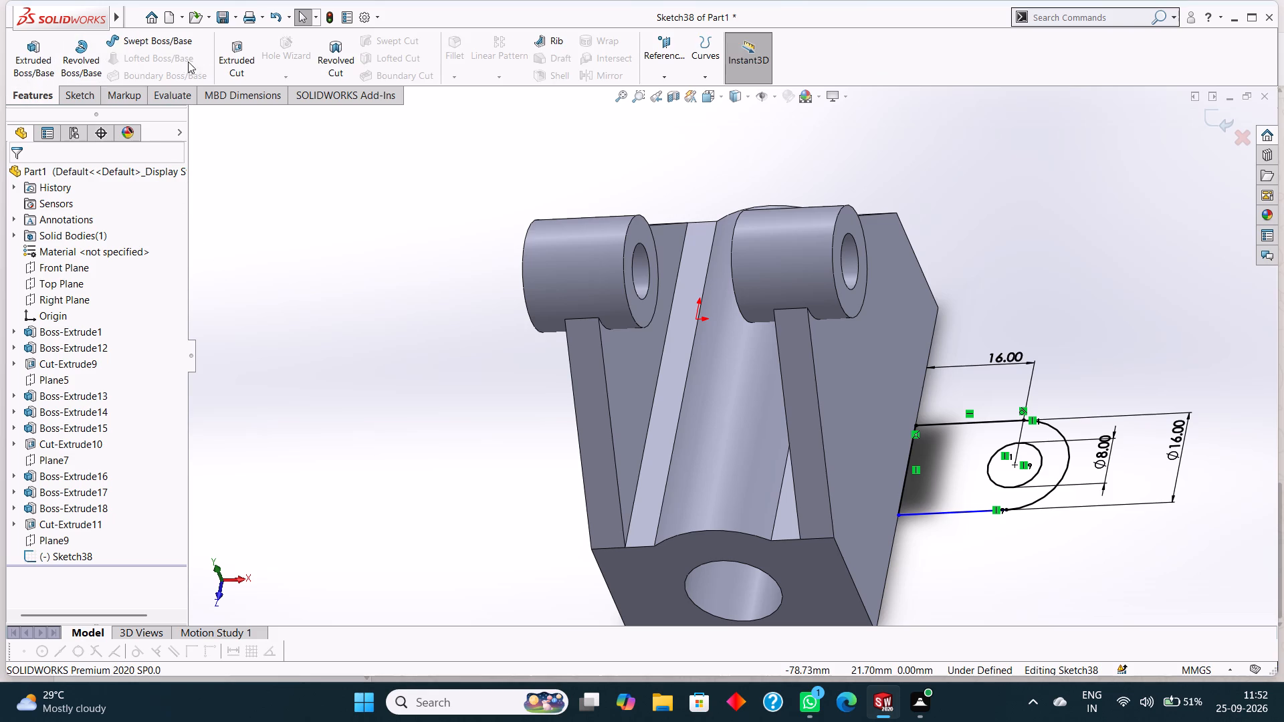
{"action": "left_click", "coordinate": [35, 58]}
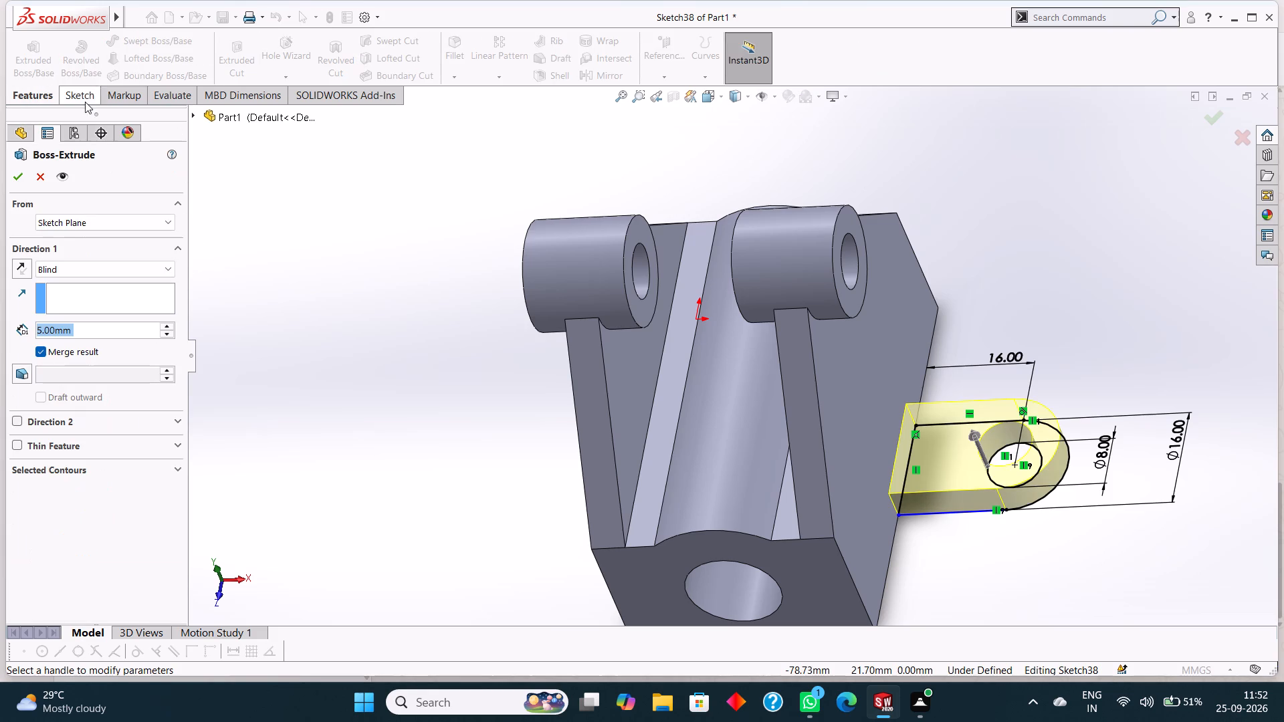
{"action": "left_click", "coordinate": [17, 174]}
{"action": "middle_click_drag", "start_coordinate": [290, 278], "coordinate": [310, 283]}
{"action": "left_click", "coordinate": [312, 278]}
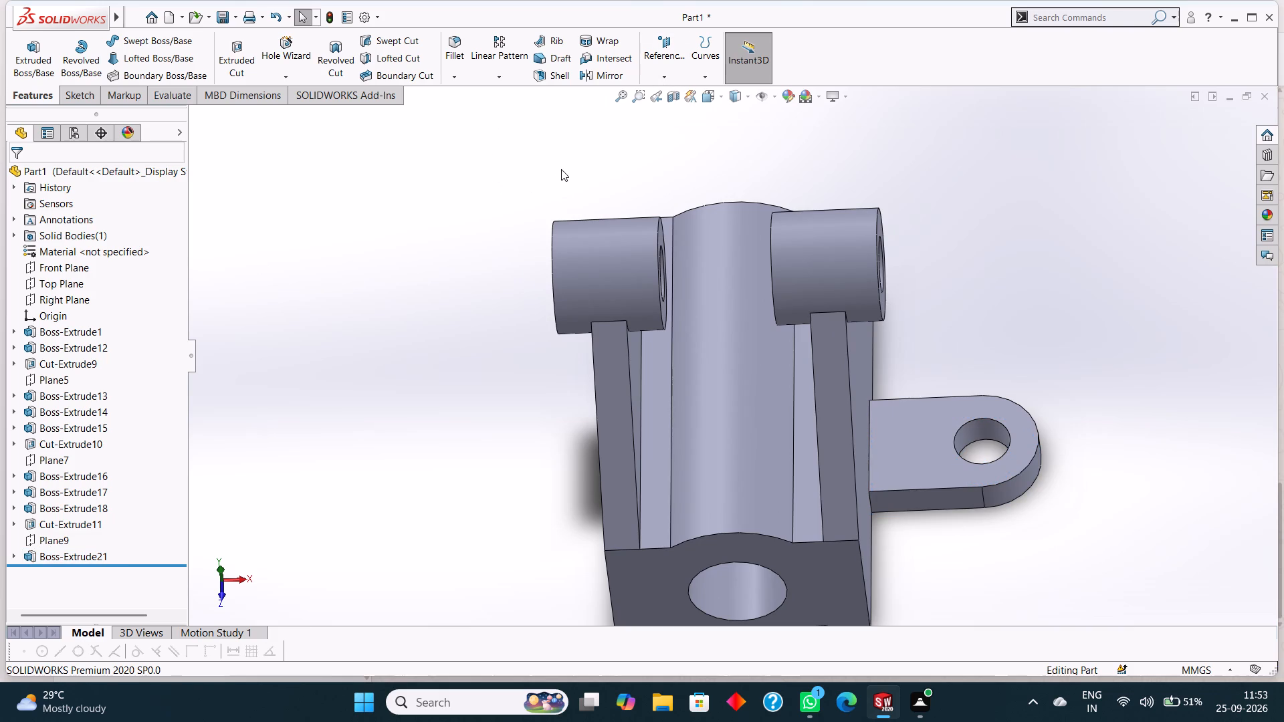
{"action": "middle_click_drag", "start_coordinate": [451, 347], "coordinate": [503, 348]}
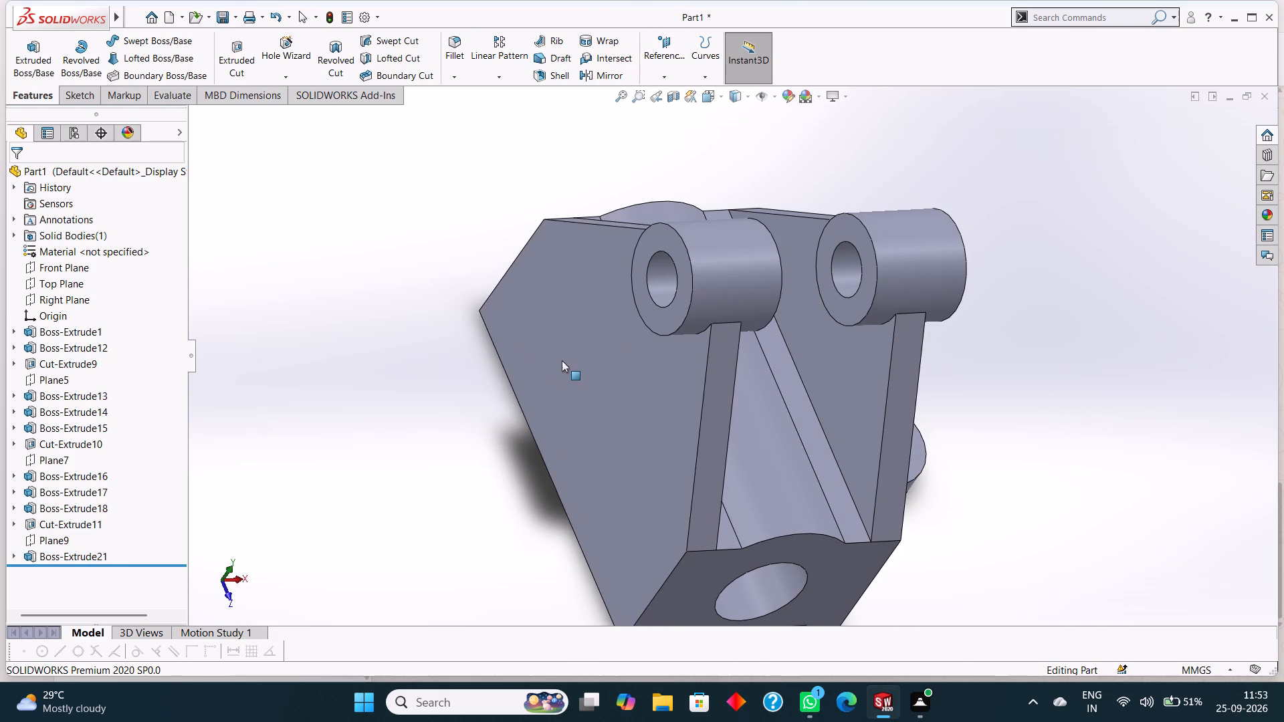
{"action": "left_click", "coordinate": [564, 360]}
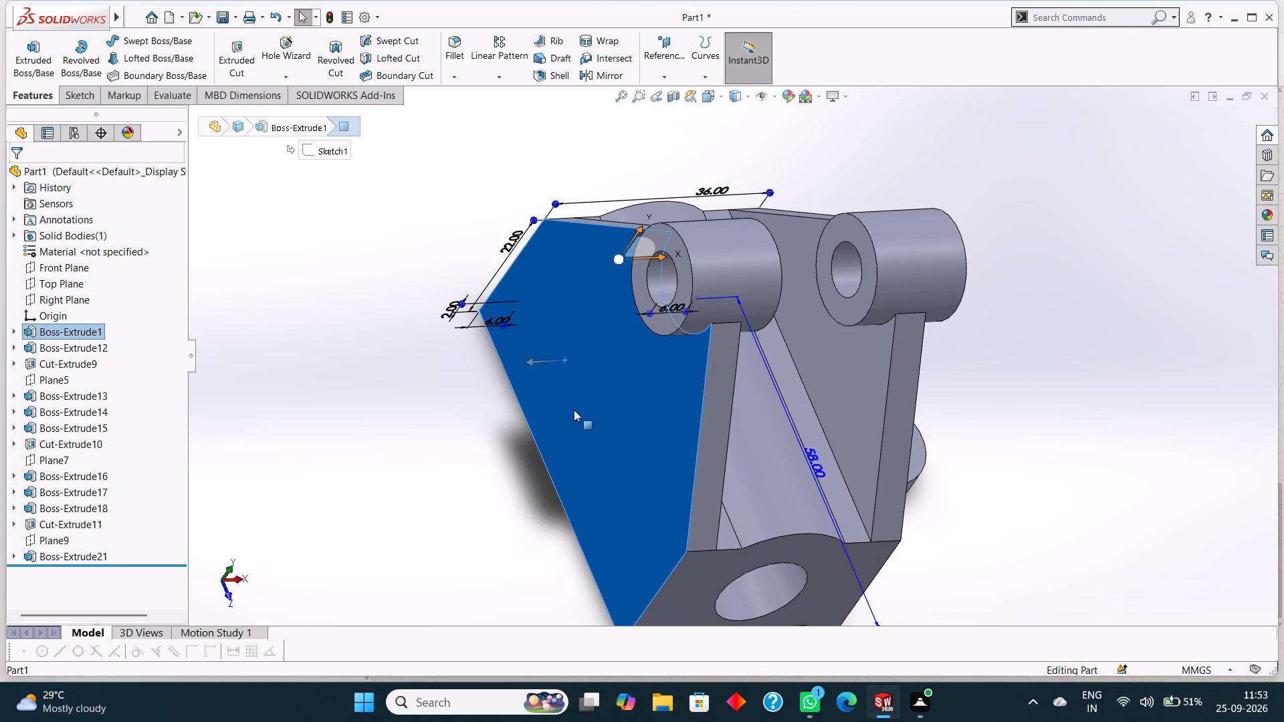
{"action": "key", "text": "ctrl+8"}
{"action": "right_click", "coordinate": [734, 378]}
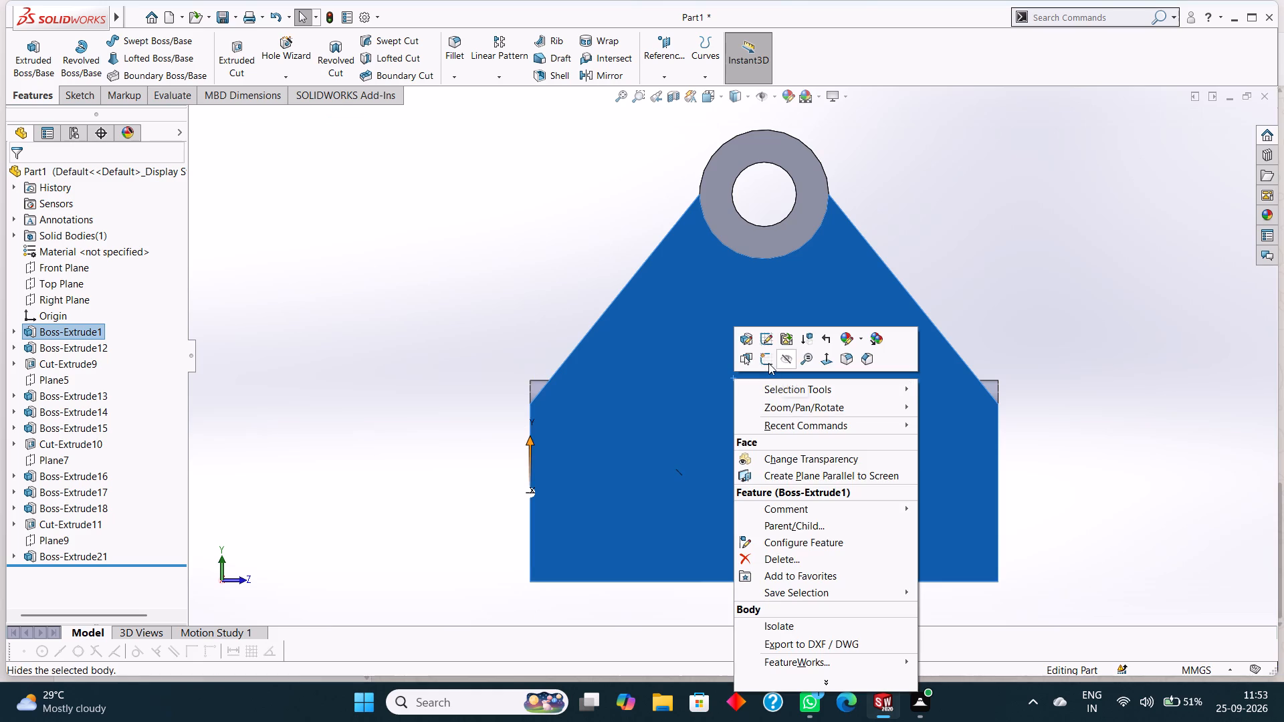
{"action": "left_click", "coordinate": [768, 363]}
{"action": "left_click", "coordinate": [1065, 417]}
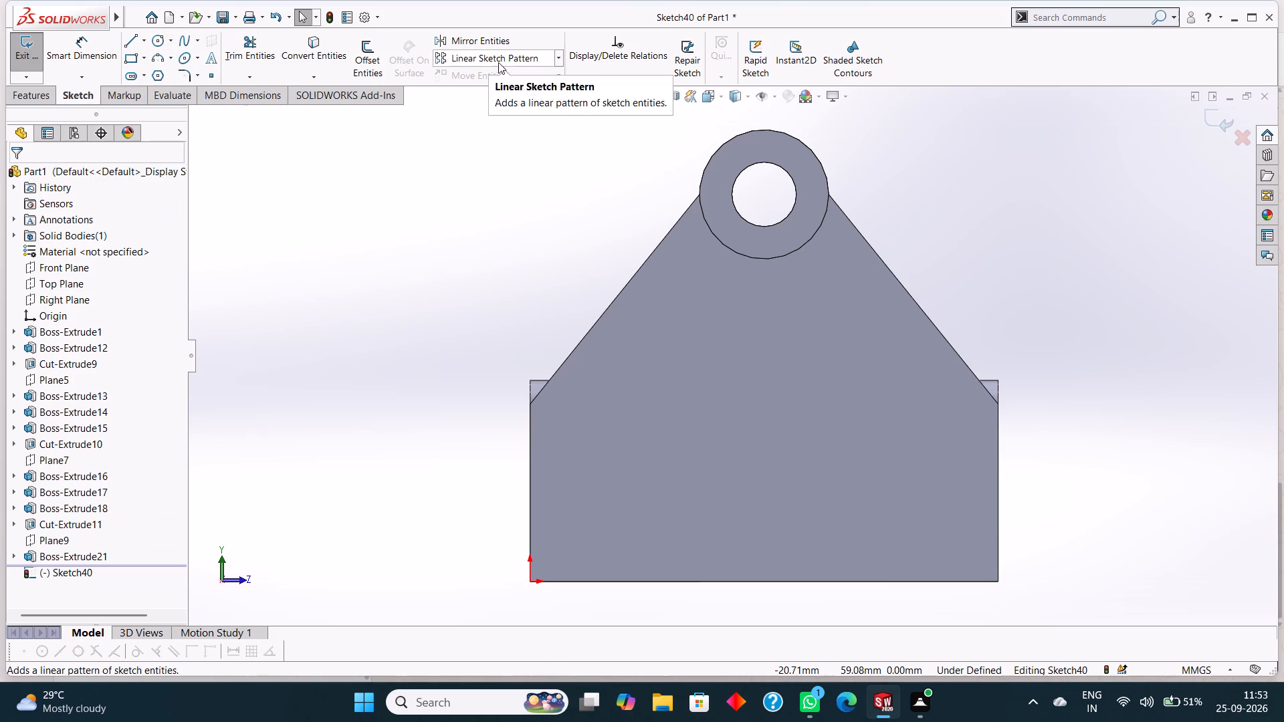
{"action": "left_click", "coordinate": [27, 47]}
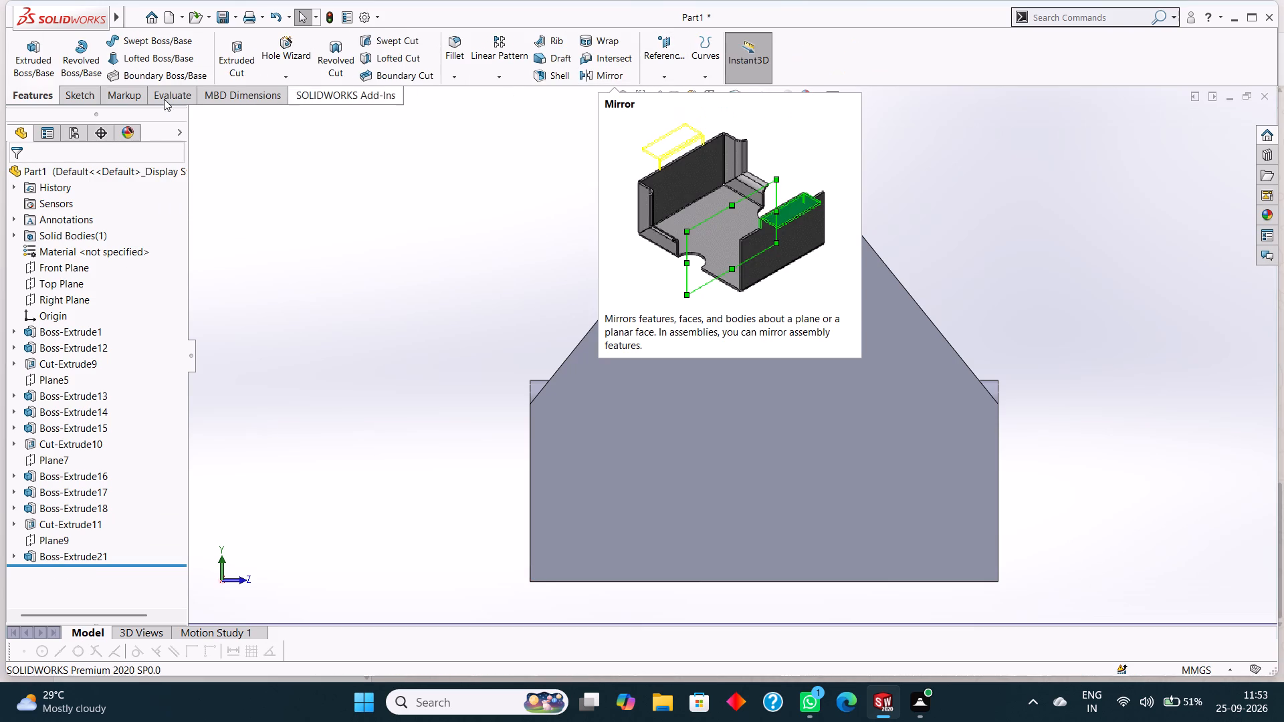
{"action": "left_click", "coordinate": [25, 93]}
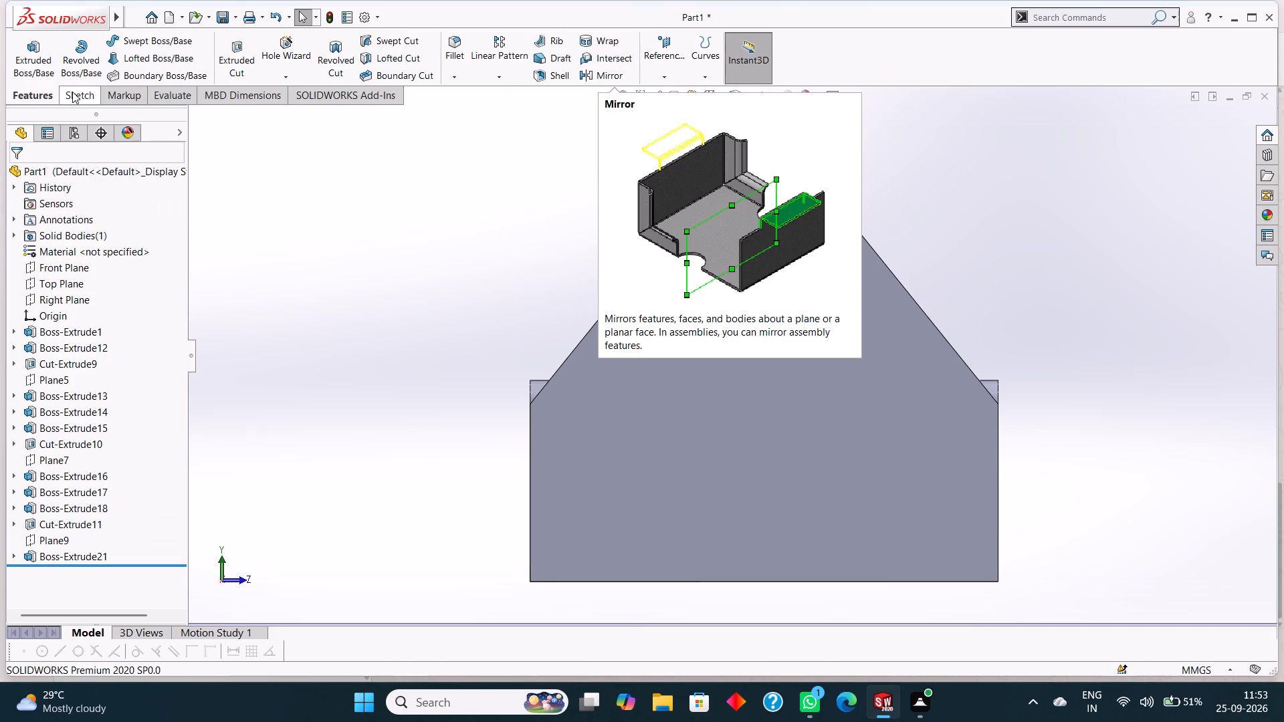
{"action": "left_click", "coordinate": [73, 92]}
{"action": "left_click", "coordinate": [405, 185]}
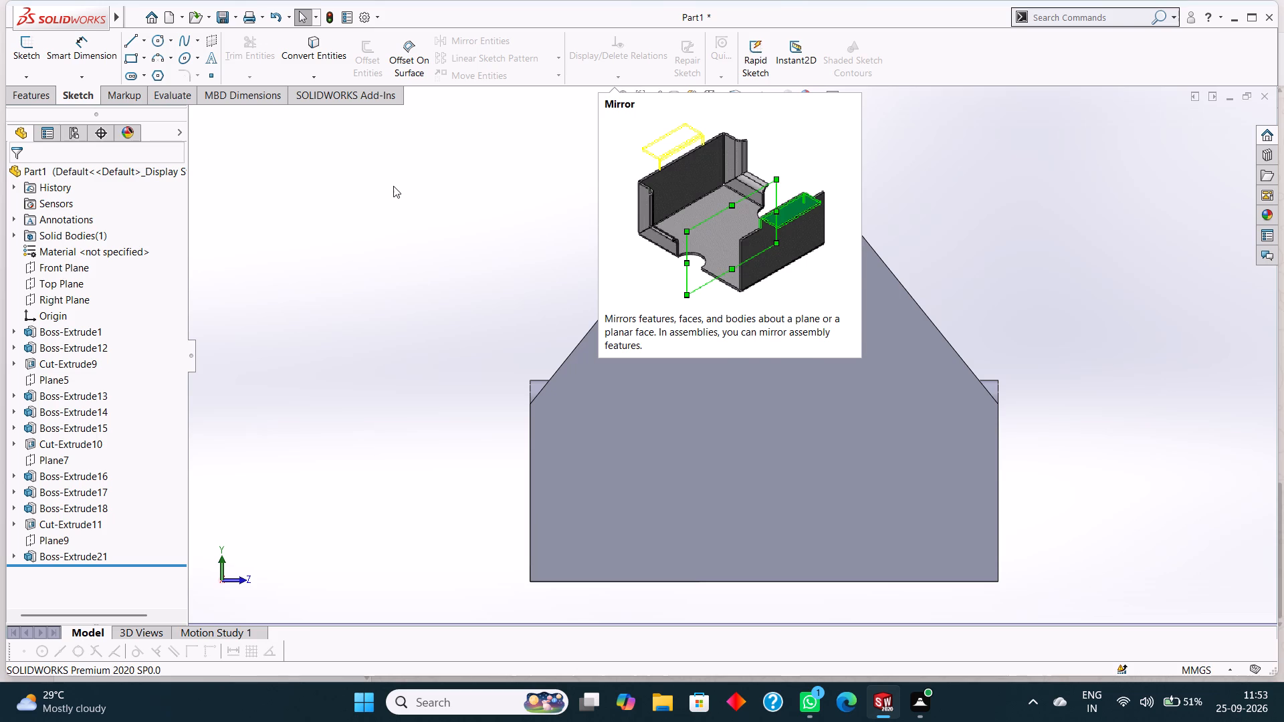
Create a reference plane from the Top Plane with a 0 mm offset.
{"action": "left_click", "coordinate": [35, 99]}
{"action": "left_click", "coordinate": [664, 81]}
{"action": "left_click", "coordinate": [673, 95]}
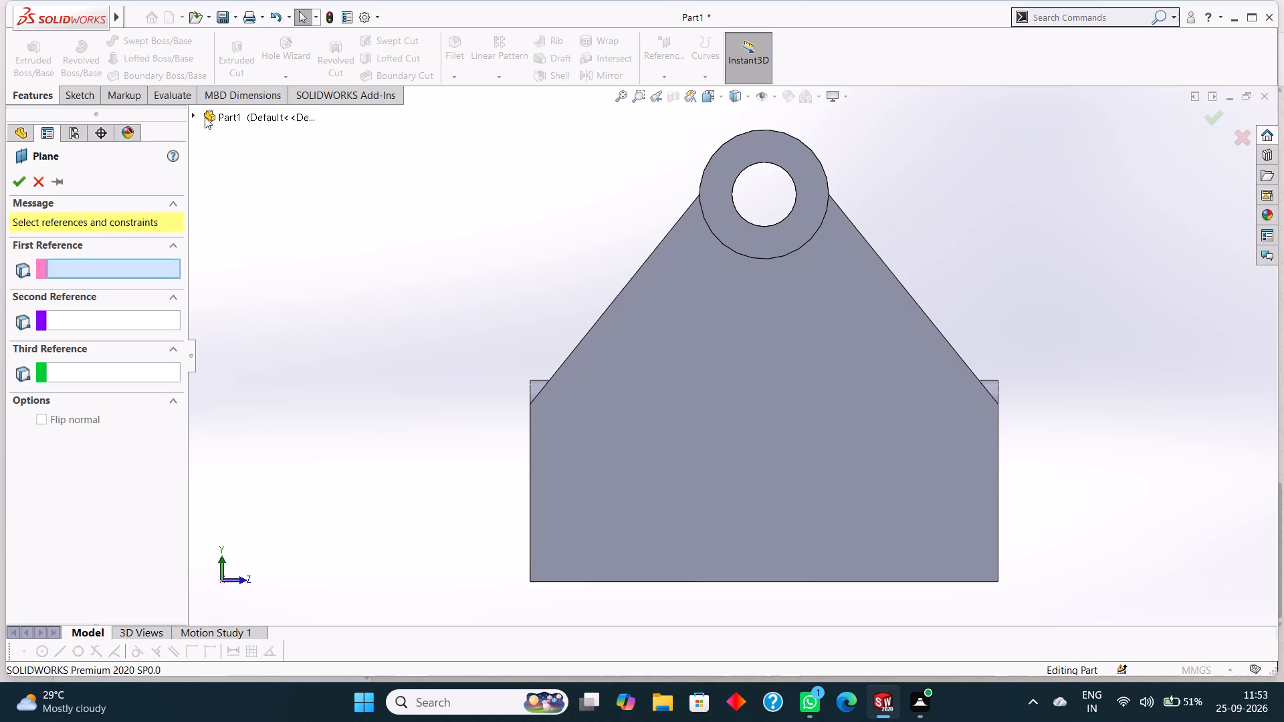
{"action": "left_click", "coordinate": [206, 114]}
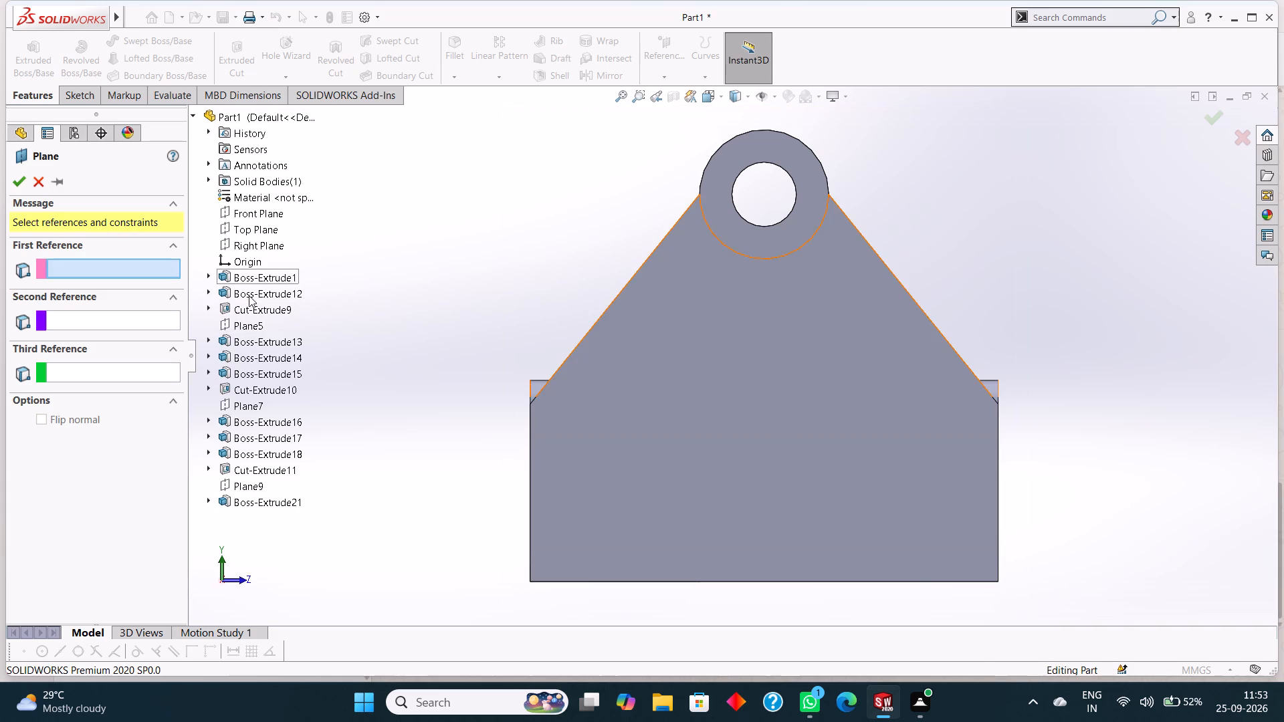
{"action": "left_click", "coordinate": [257, 227]}
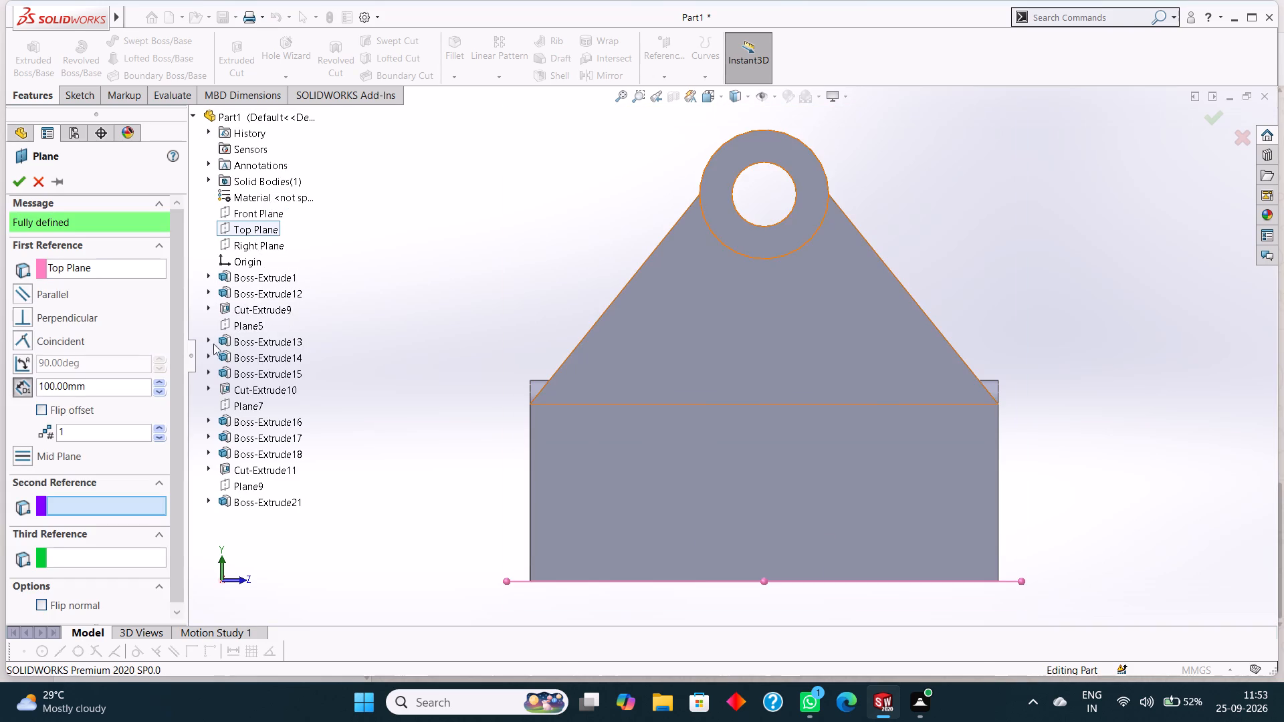
{"action": "middle_click_drag", "start_coordinate": [1091, 242], "coordinate": [1067, 294]}
{"action": "scroll", "coordinate": [1069, 291], "scroll_direction": "up", "scroll_amount": 3}
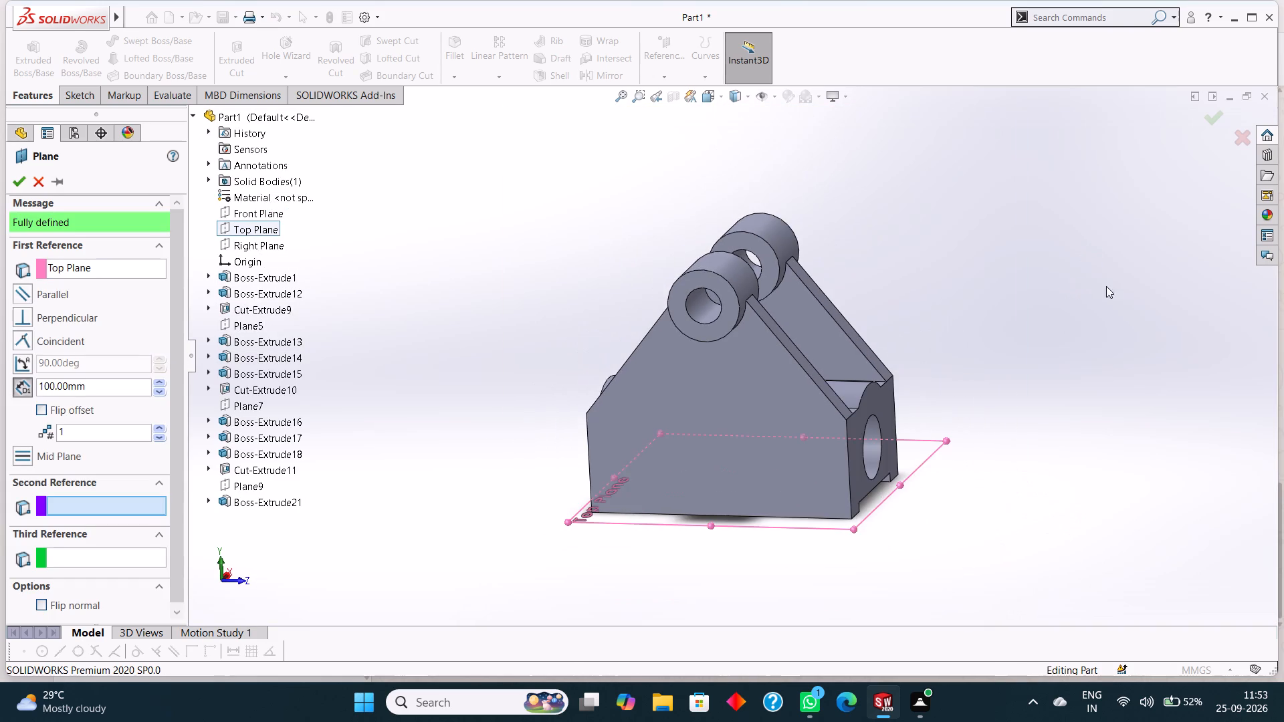
{"action": "middle_click_drag", "start_coordinate": [1113, 287], "coordinate": [1035, 308]}
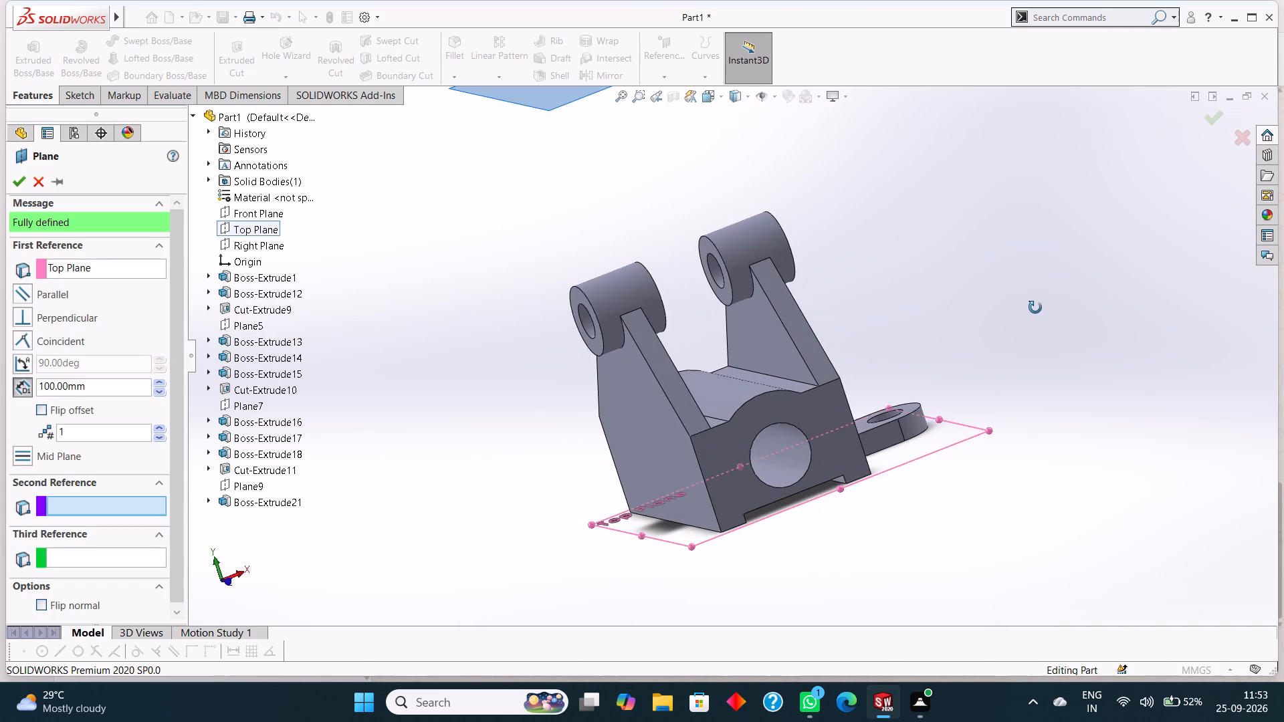
{"action": "middle_click_drag", "start_coordinate": [1035, 308], "coordinate": [1046, 308]}
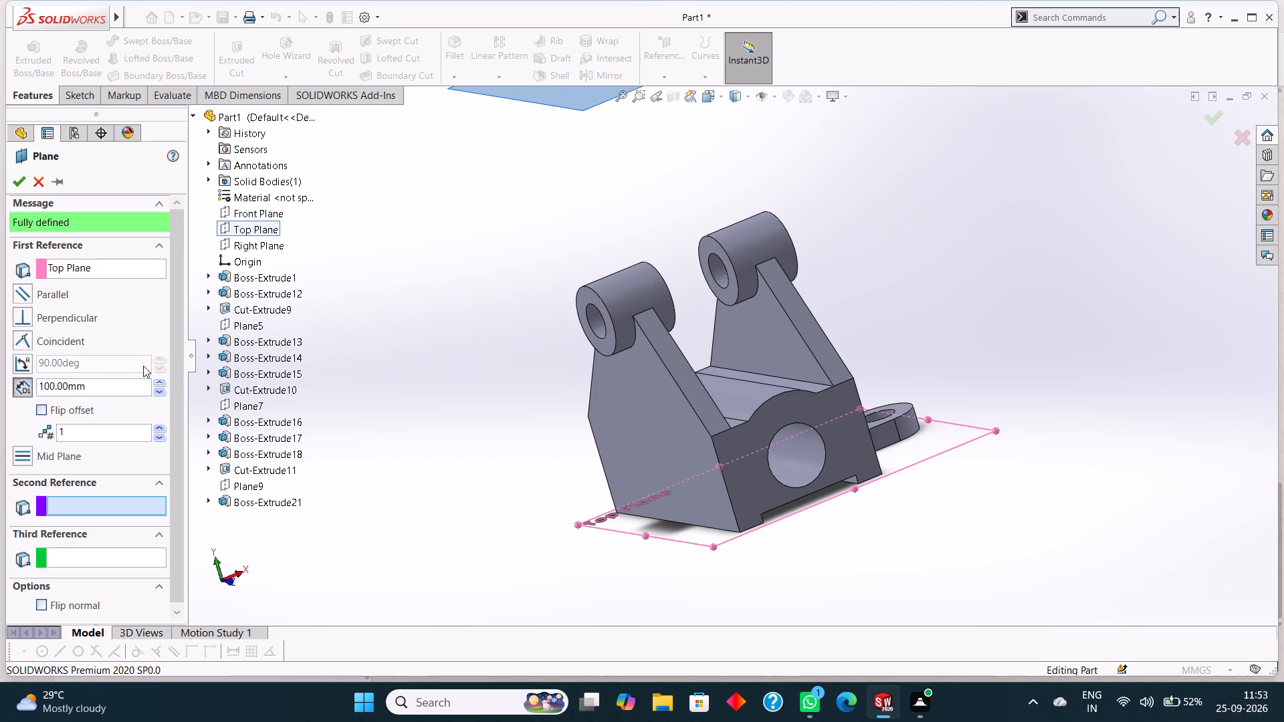
{"action": "left_click", "coordinate": [108, 382]}
{"action": "left_click_drag", "start_coordinate": [122, 388], "coordinate": [18, 389]}
{"action": "key", "text": "0"}
{"action": "key", "text": "Return"}
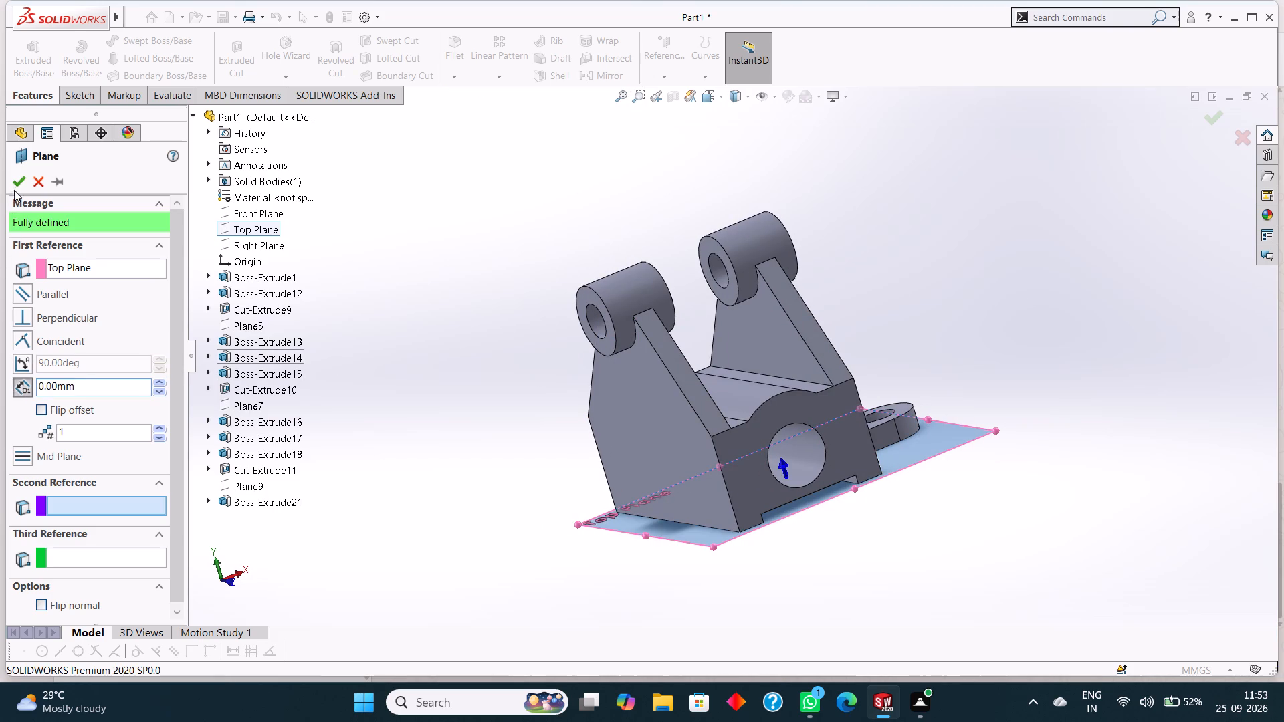
{"action": "left_click", "coordinate": [16, 184]}
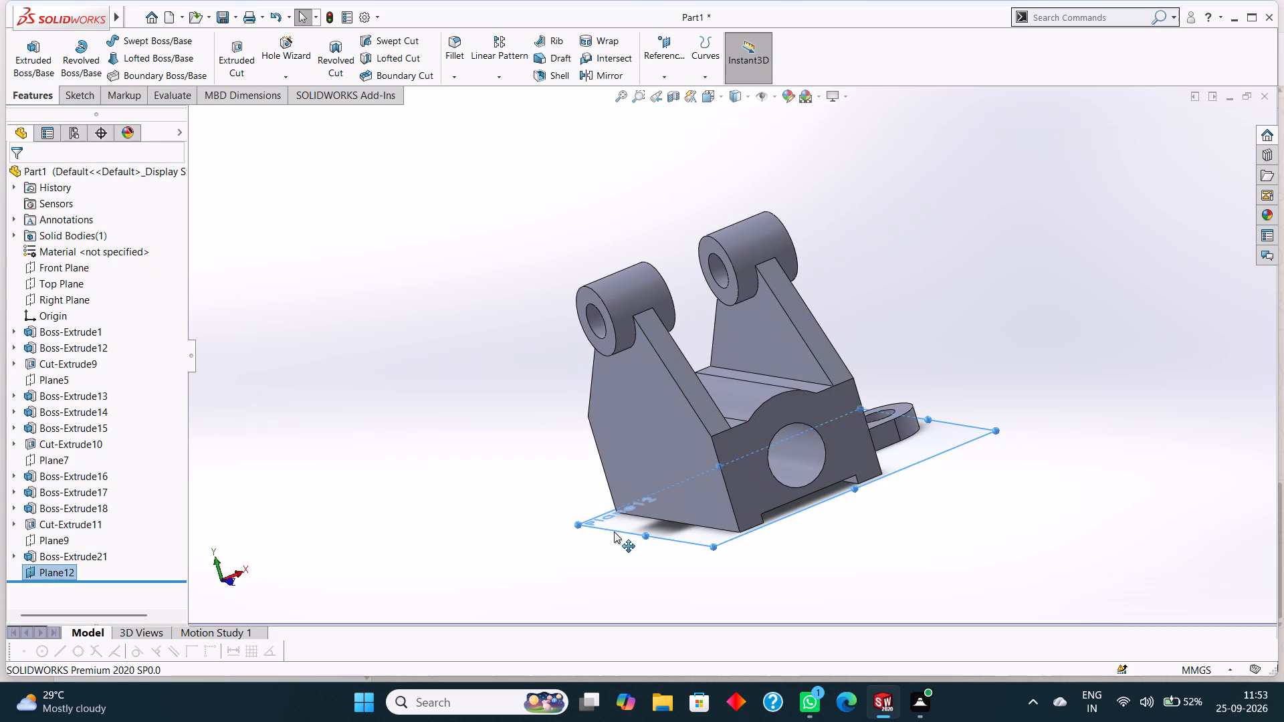
On the new plane, sketch a closed 16 mm by 58 mm rectangle along the block's long side opposite the lug.
{"action": "left_click", "coordinate": [615, 530]}
{"action": "key", "text": "ctrl+8"}
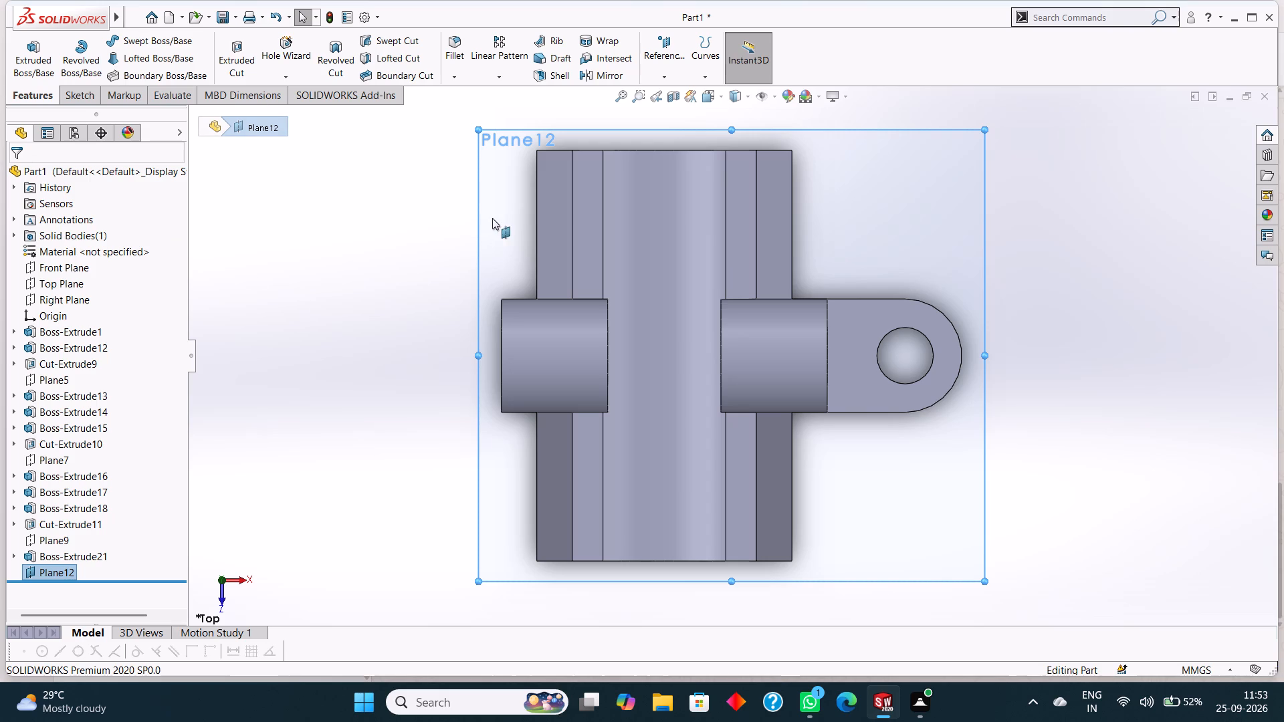
{"action": "right_click", "coordinate": [498, 180]}
{"action": "left_click", "coordinate": [527, 162]}
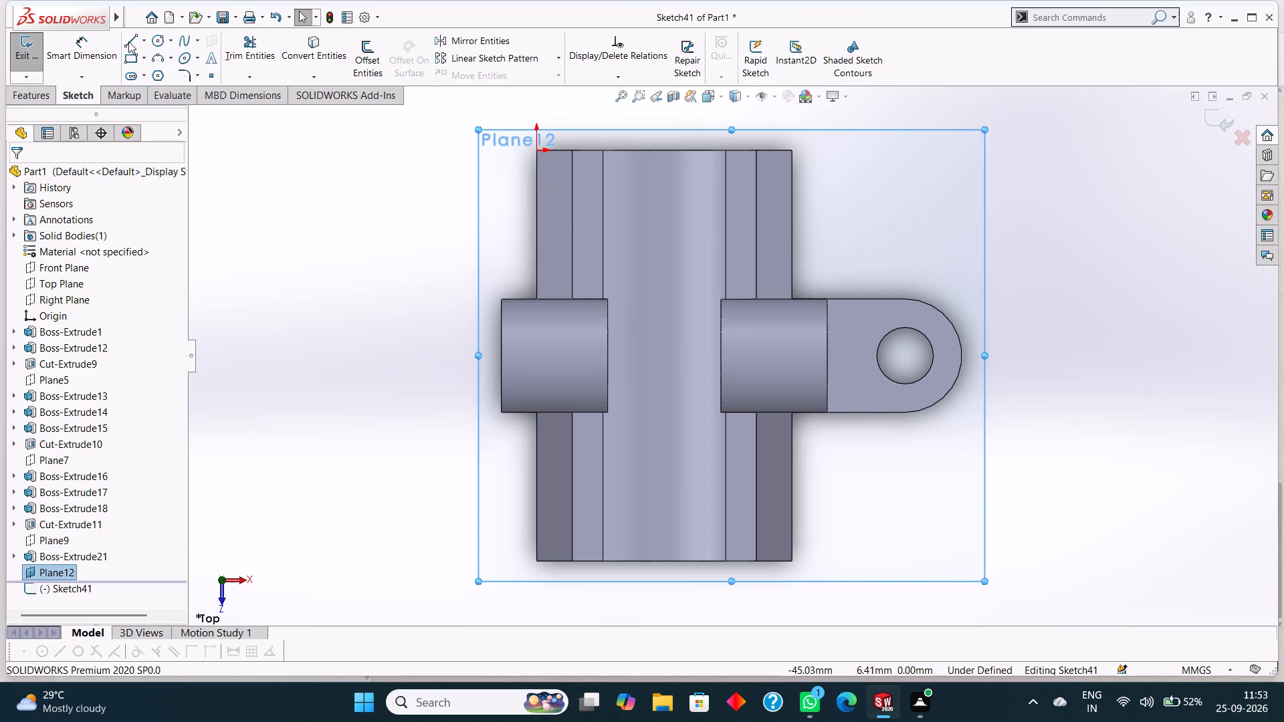
{"action": "left_click", "coordinate": [130, 41]}
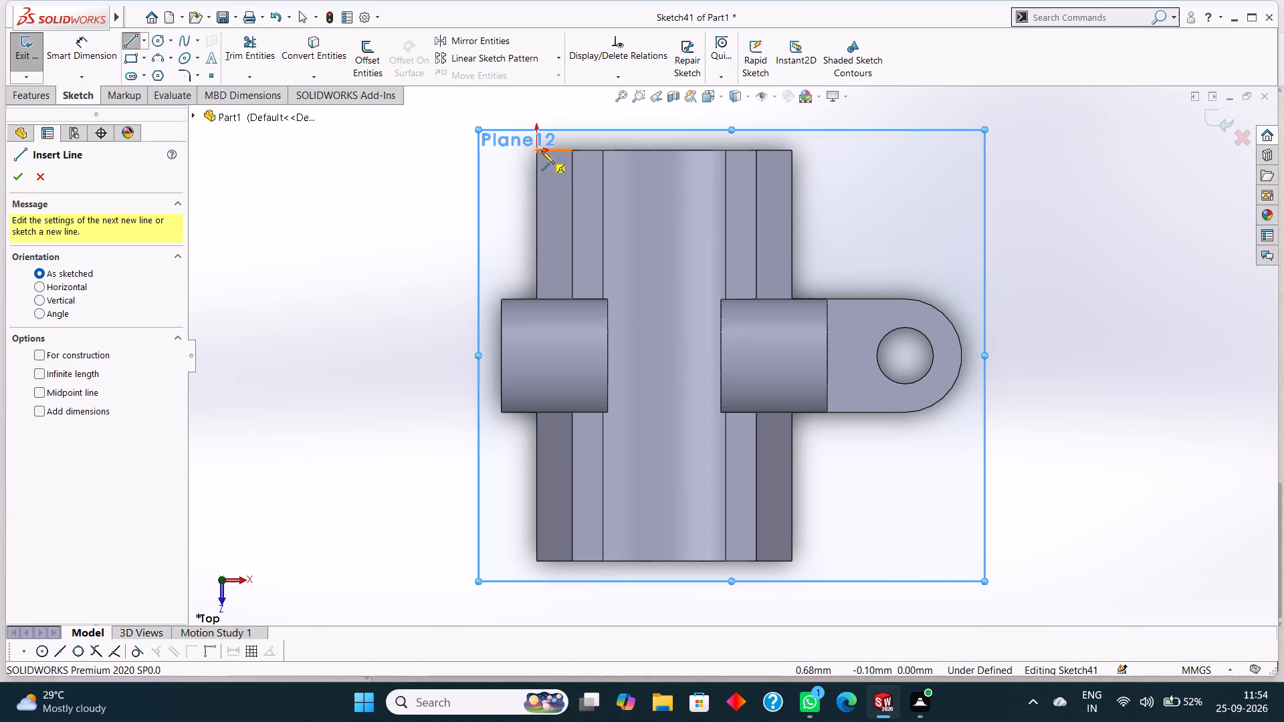
{"action": "left_click", "coordinate": [538, 148]}
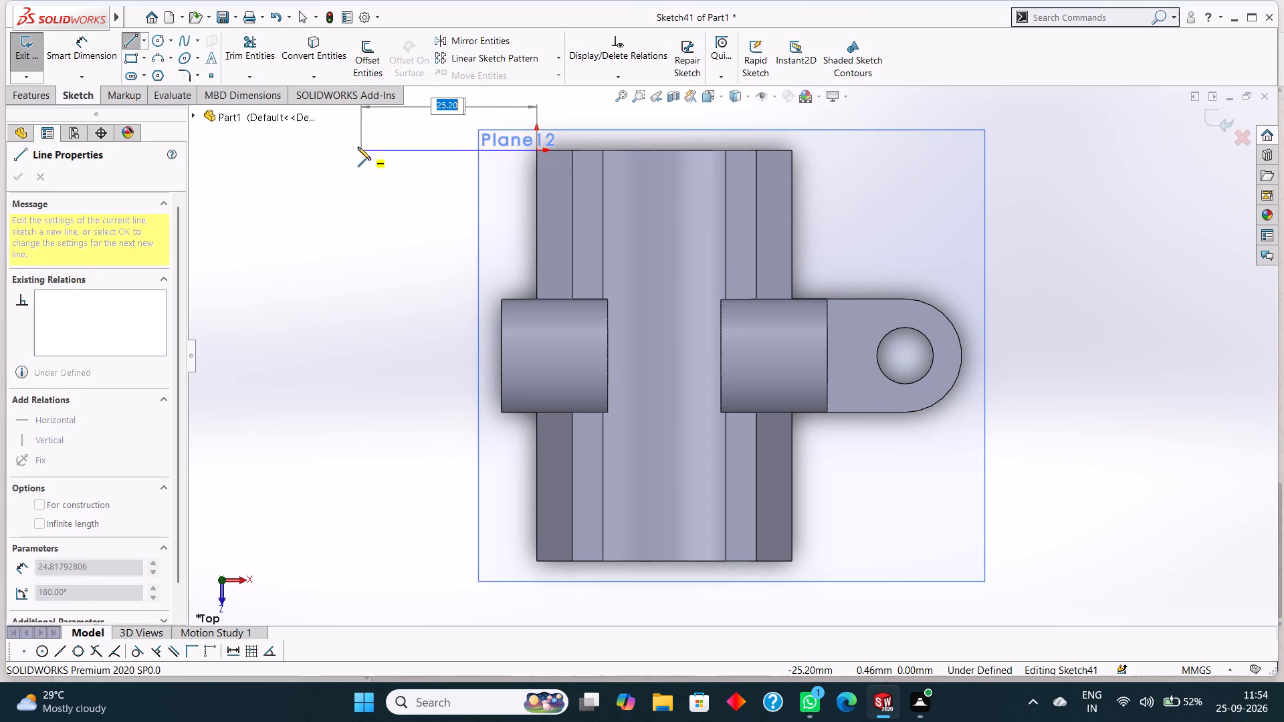
{"action": "type", "text": "16"}
{"action": "key", "text": "Return"}
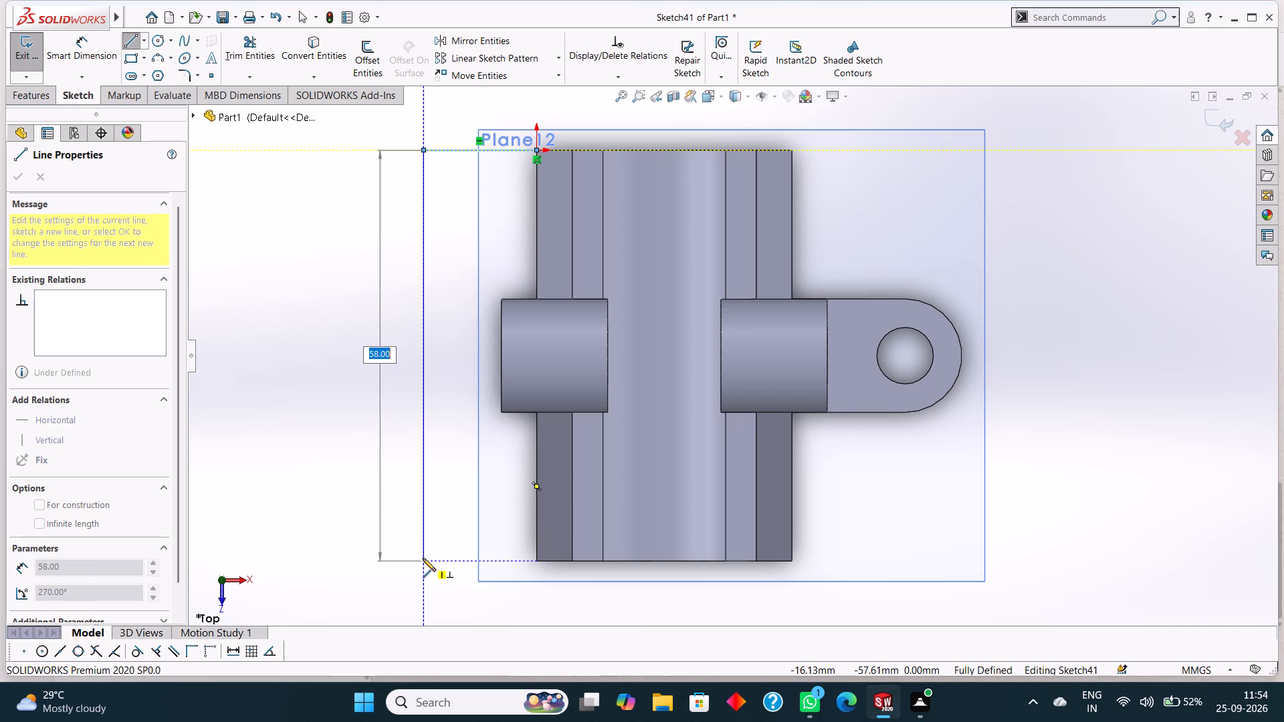
{"action": "left_click", "coordinate": [423, 558]}
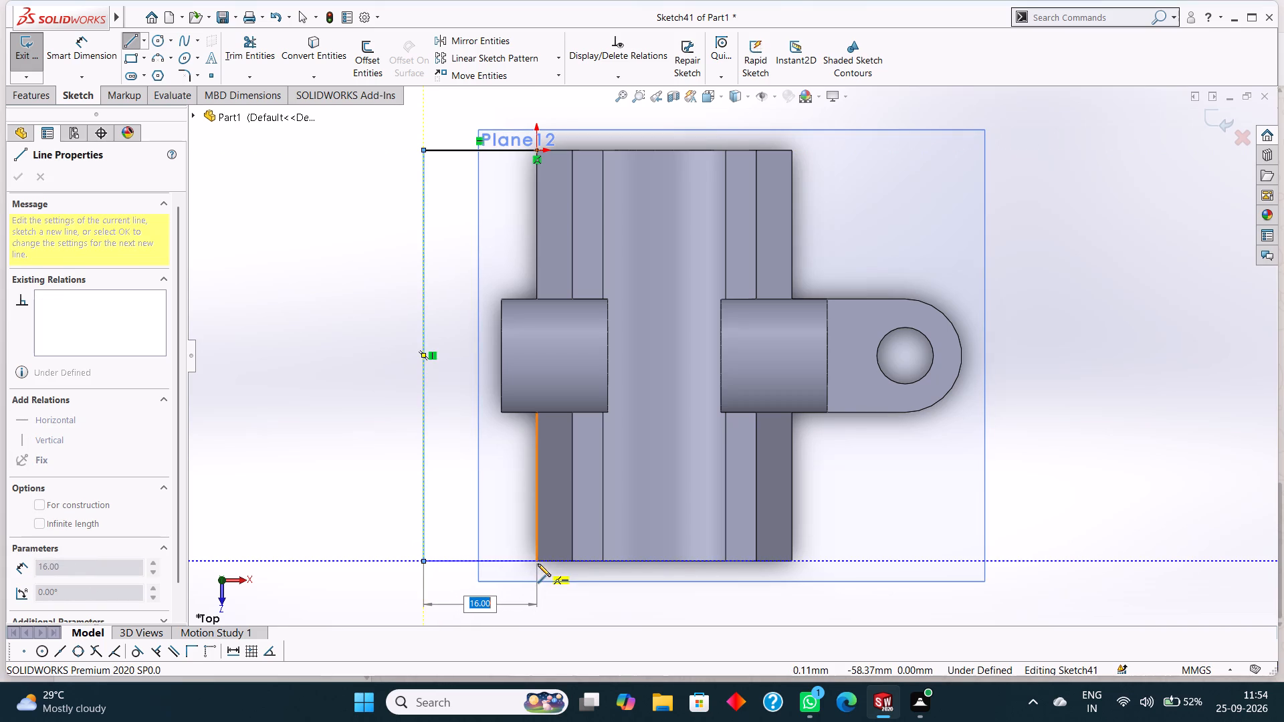
{"action": "left_click", "coordinate": [534, 561]}
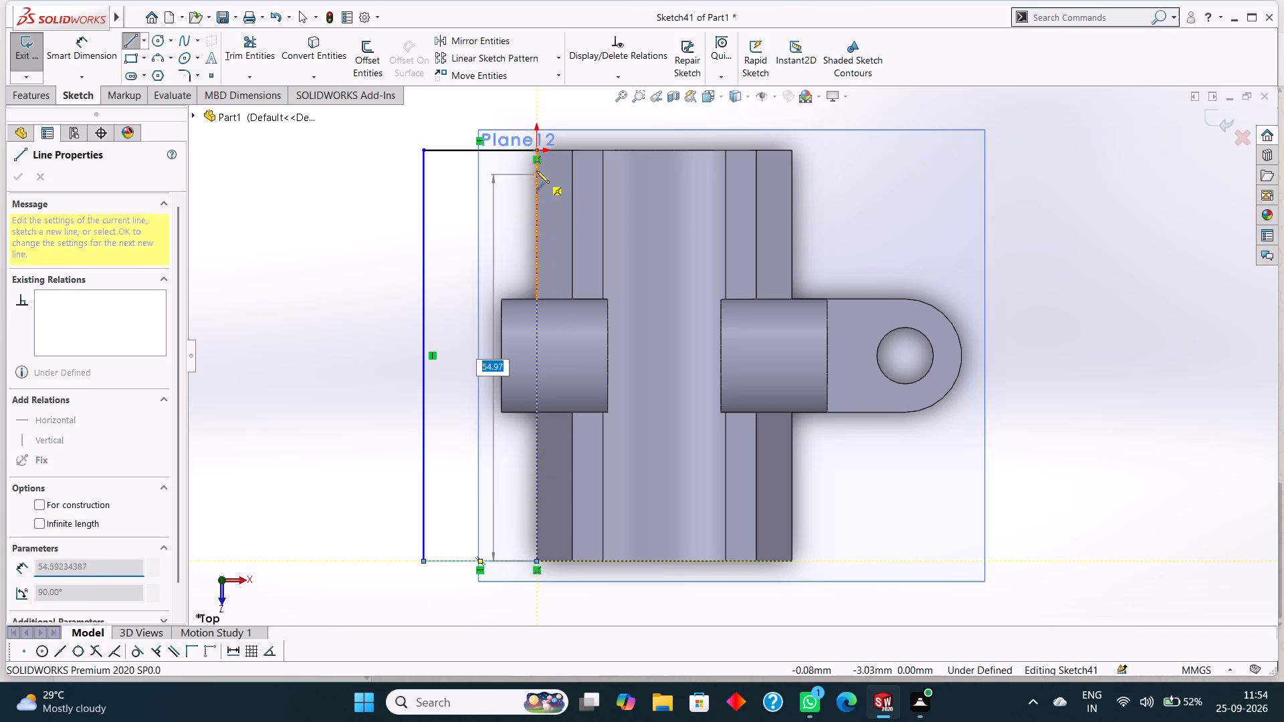
{"action": "left_click", "coordinate": [534, 147]}
{"action": "right_click", "coordinate": [331, 166]}
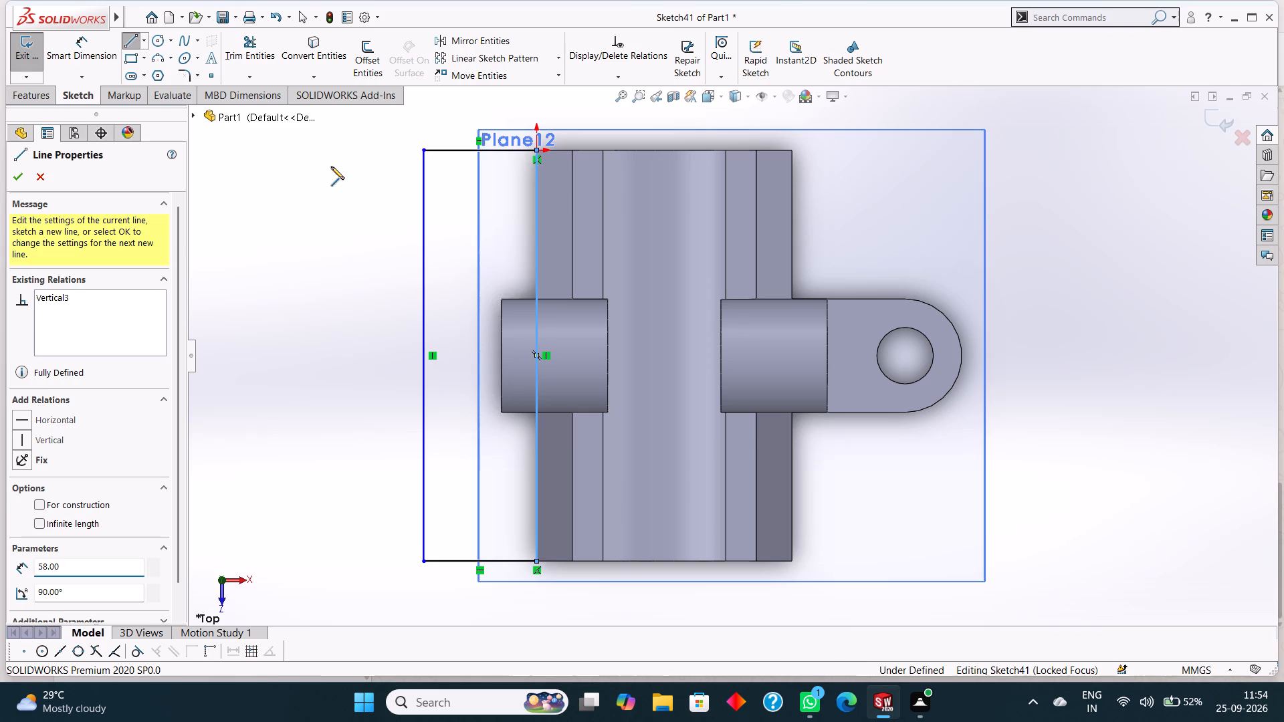
{"action": "left_click", "coordinate": [352, 177]}
Extrude the rectangular profile 5 mm as a flange along the block's side, merged with the body.
{"action": "left_click", "coordinate": [23, 98]}
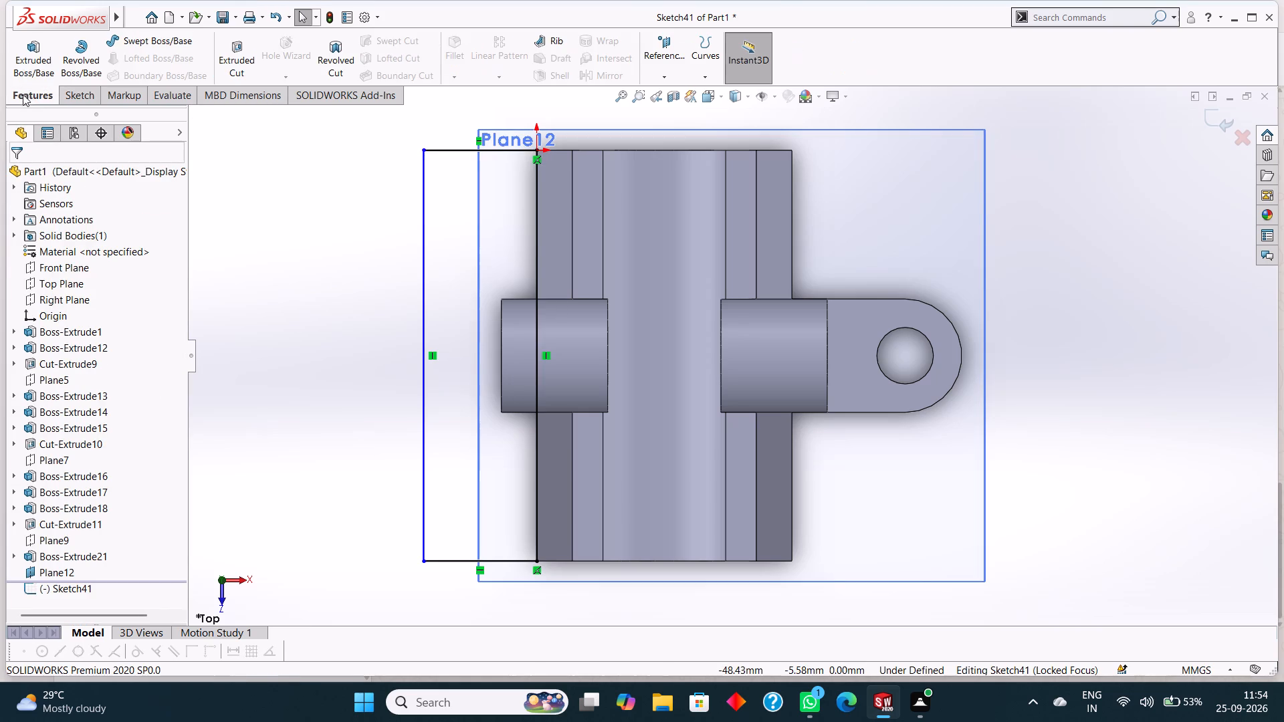
{"action": "left_click", "coordinate": [28, 64]}
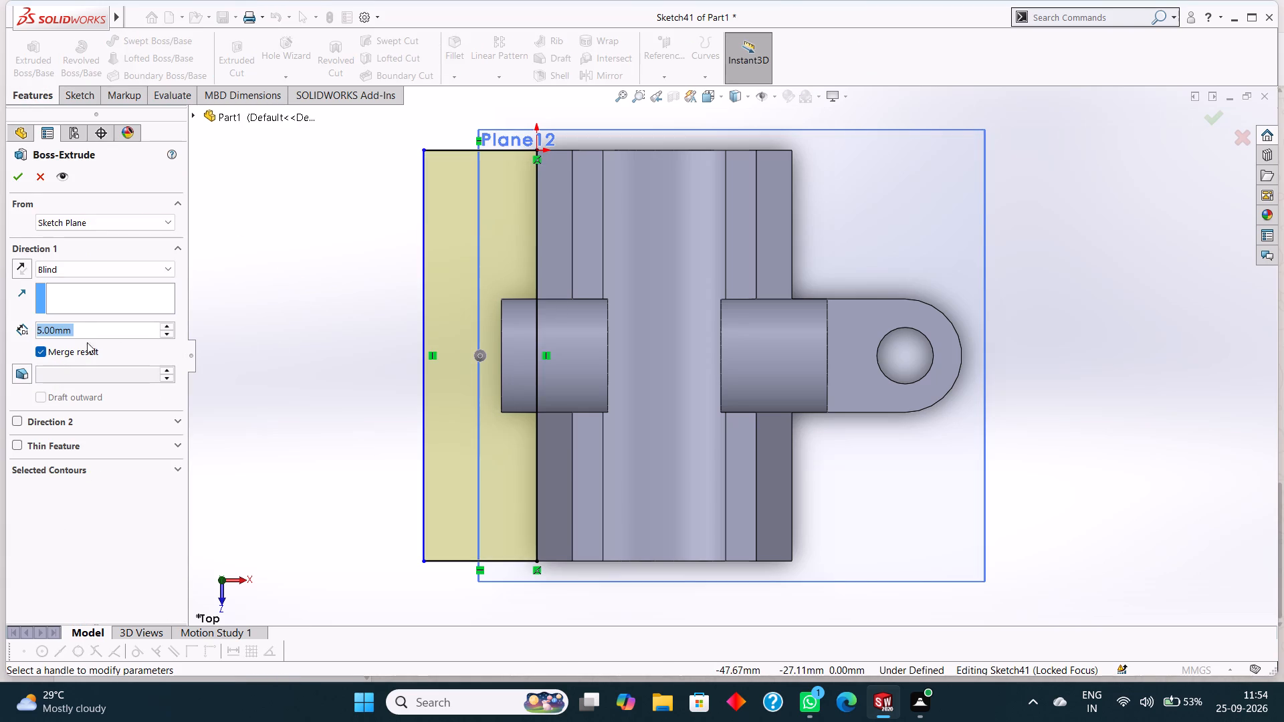
{"action": "left_click", "coordinate": [11, 182]}
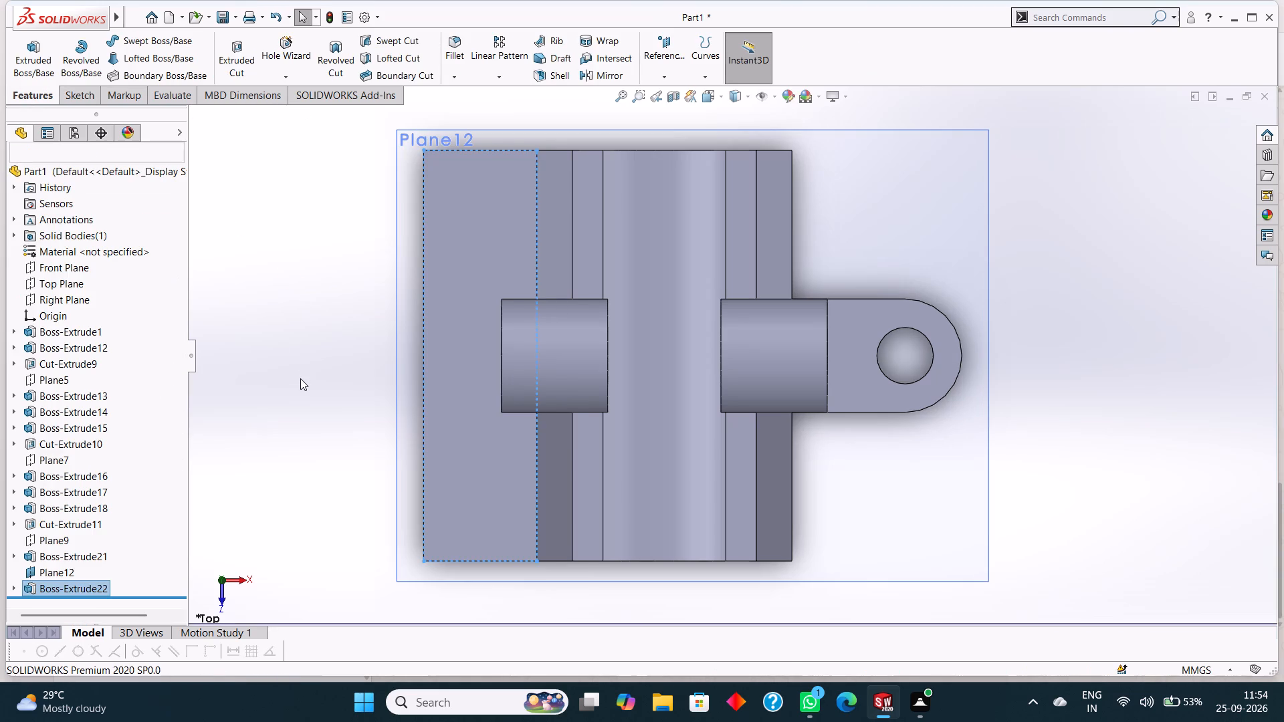
{"action": "left_click", "coordinate": [300, 378]}
{"action": "middle_click_drag", "start_coordinate": [294, 386], "coordinate": [317, 218]}
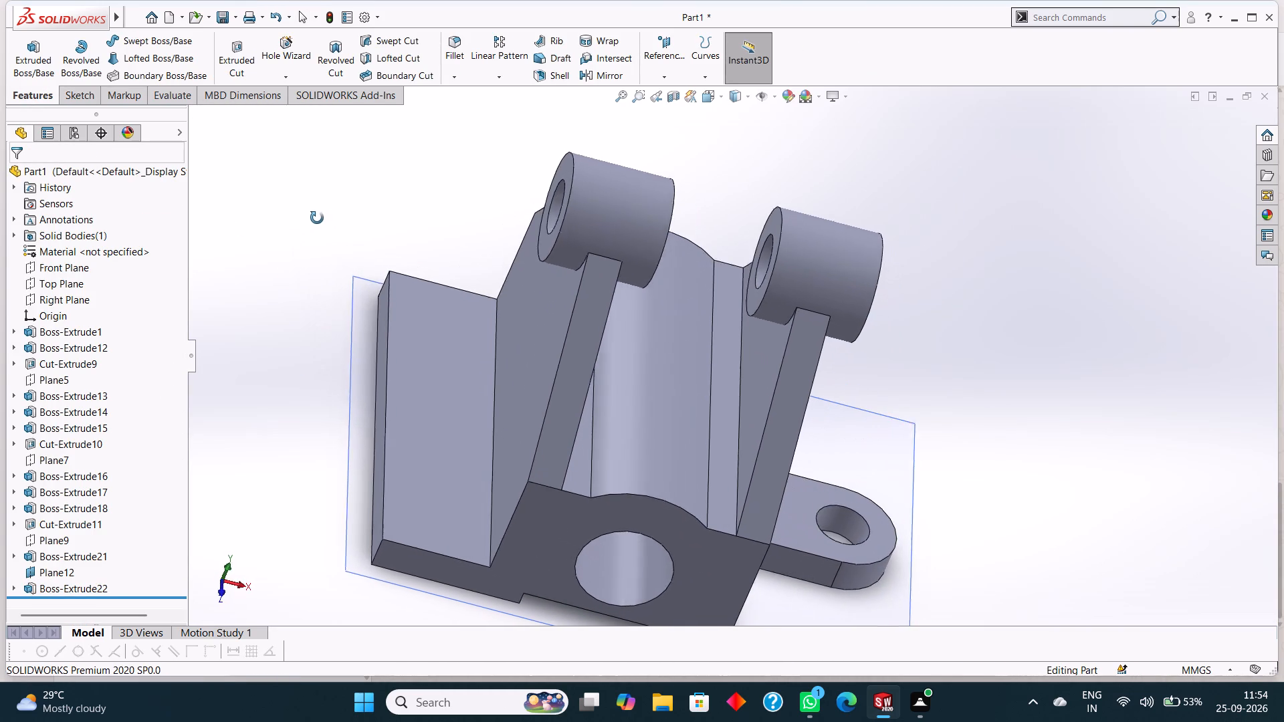
{"action": "middle_click_drag", "start_coordinate": [317, 218], "coordinate": [310, 231]}
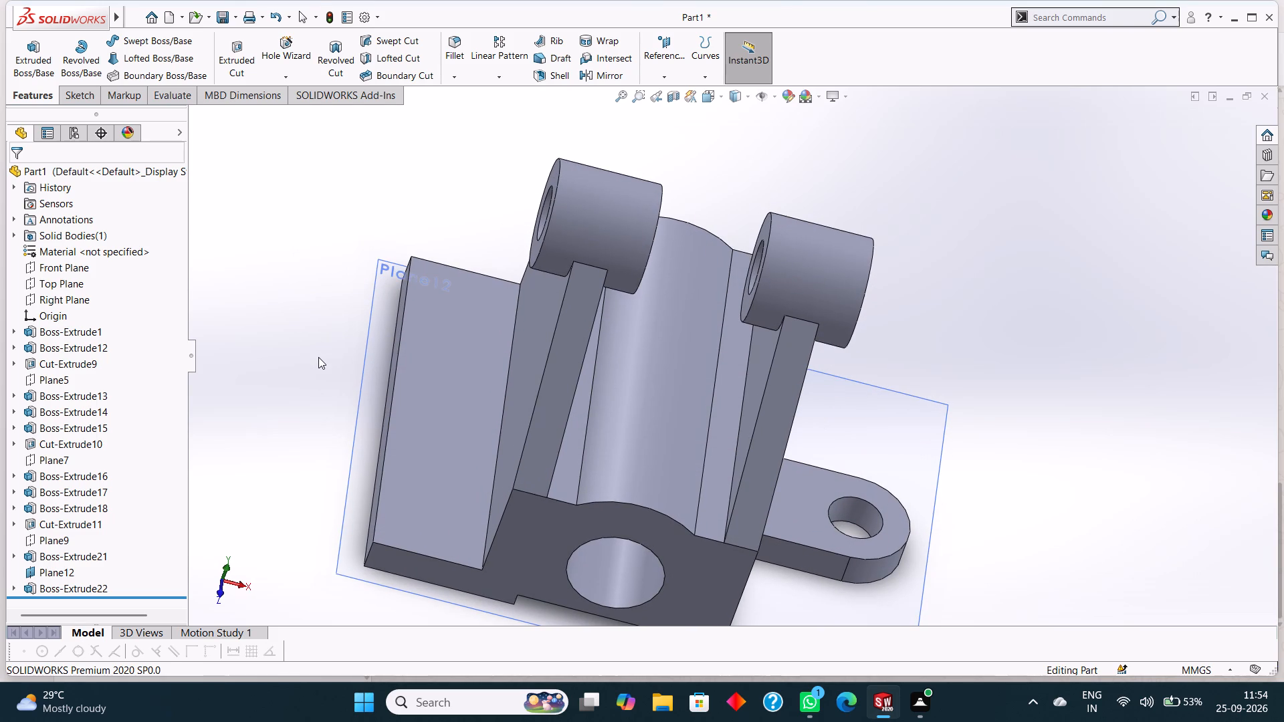
{"action": "scroll", "coordinate": [318, 357], "scroll_direction": "up", "scroll_amount": 2}
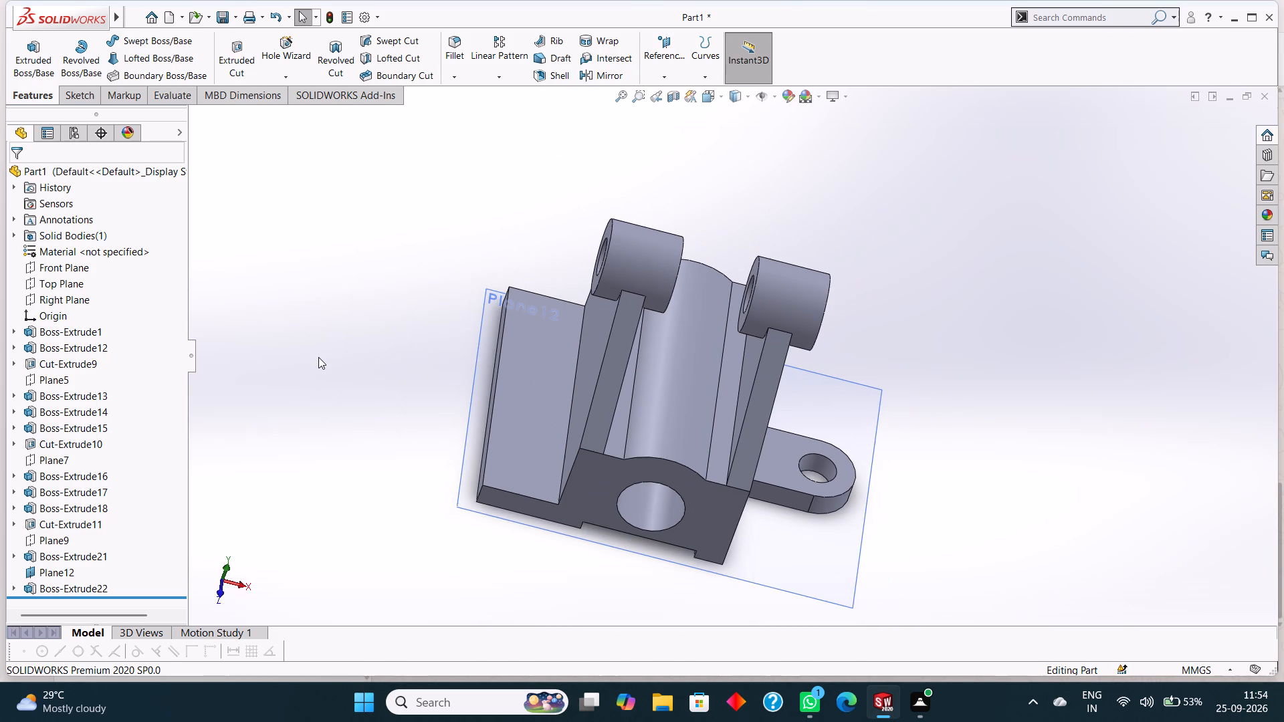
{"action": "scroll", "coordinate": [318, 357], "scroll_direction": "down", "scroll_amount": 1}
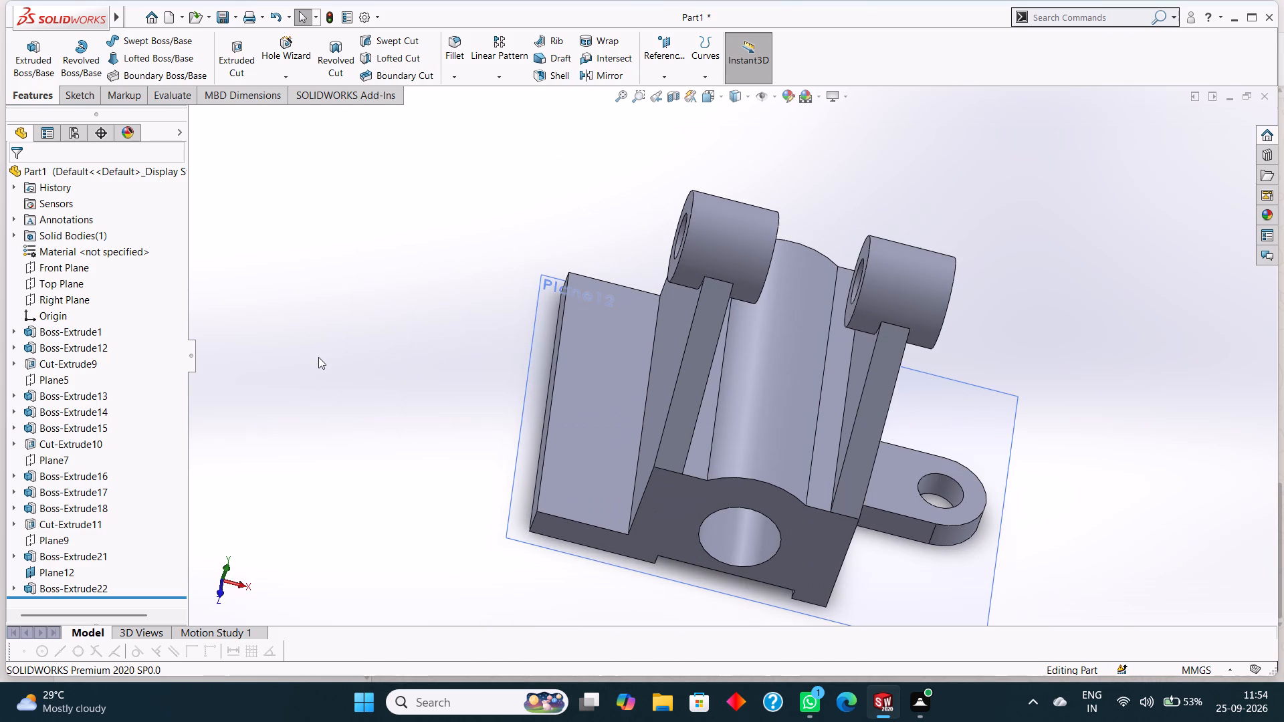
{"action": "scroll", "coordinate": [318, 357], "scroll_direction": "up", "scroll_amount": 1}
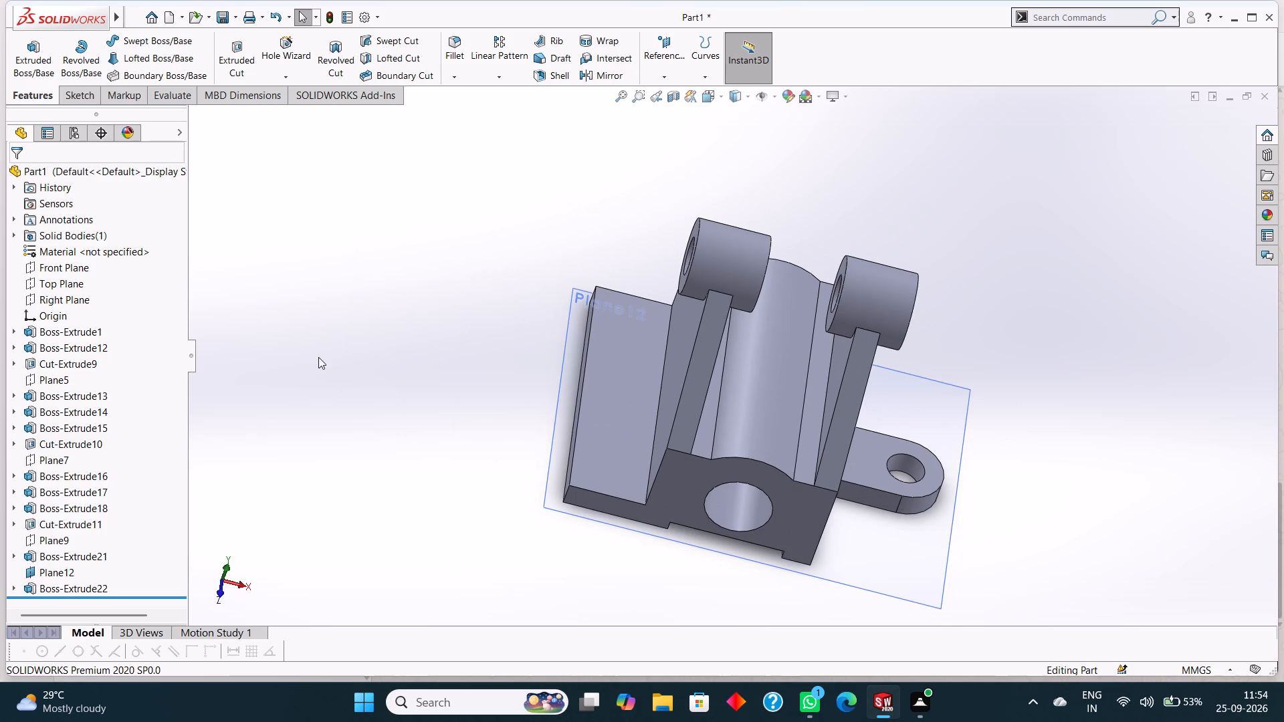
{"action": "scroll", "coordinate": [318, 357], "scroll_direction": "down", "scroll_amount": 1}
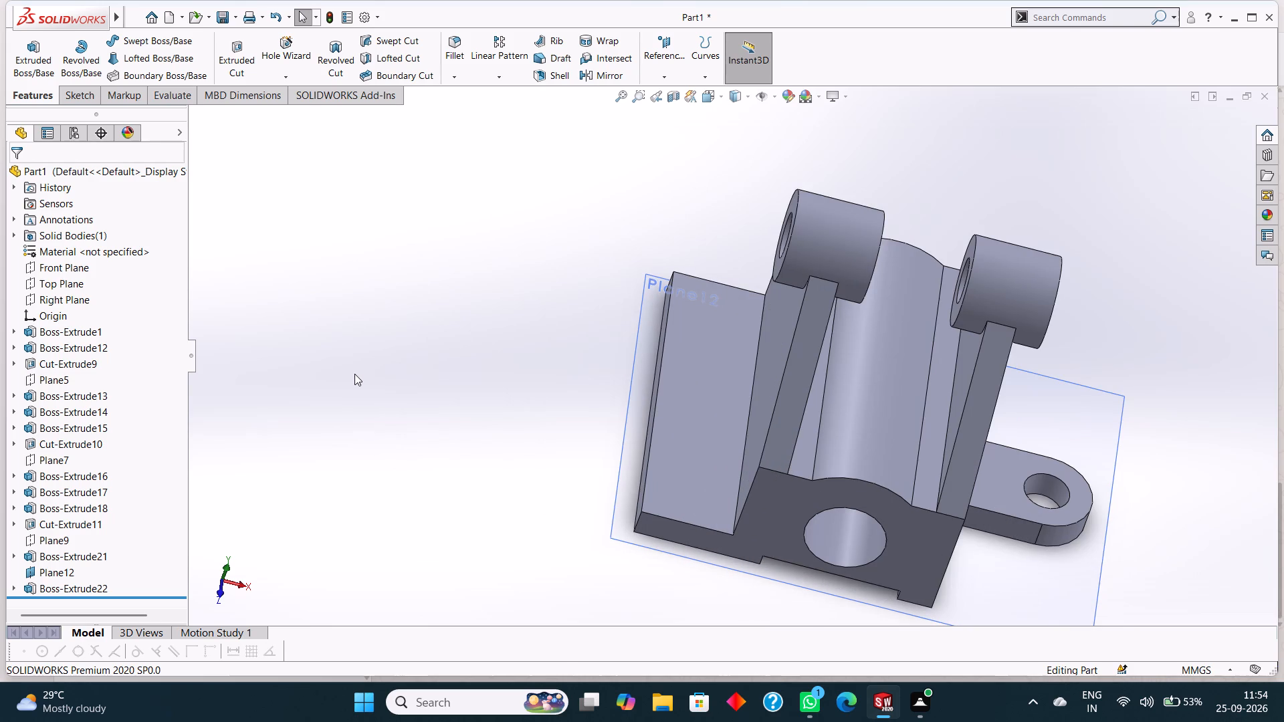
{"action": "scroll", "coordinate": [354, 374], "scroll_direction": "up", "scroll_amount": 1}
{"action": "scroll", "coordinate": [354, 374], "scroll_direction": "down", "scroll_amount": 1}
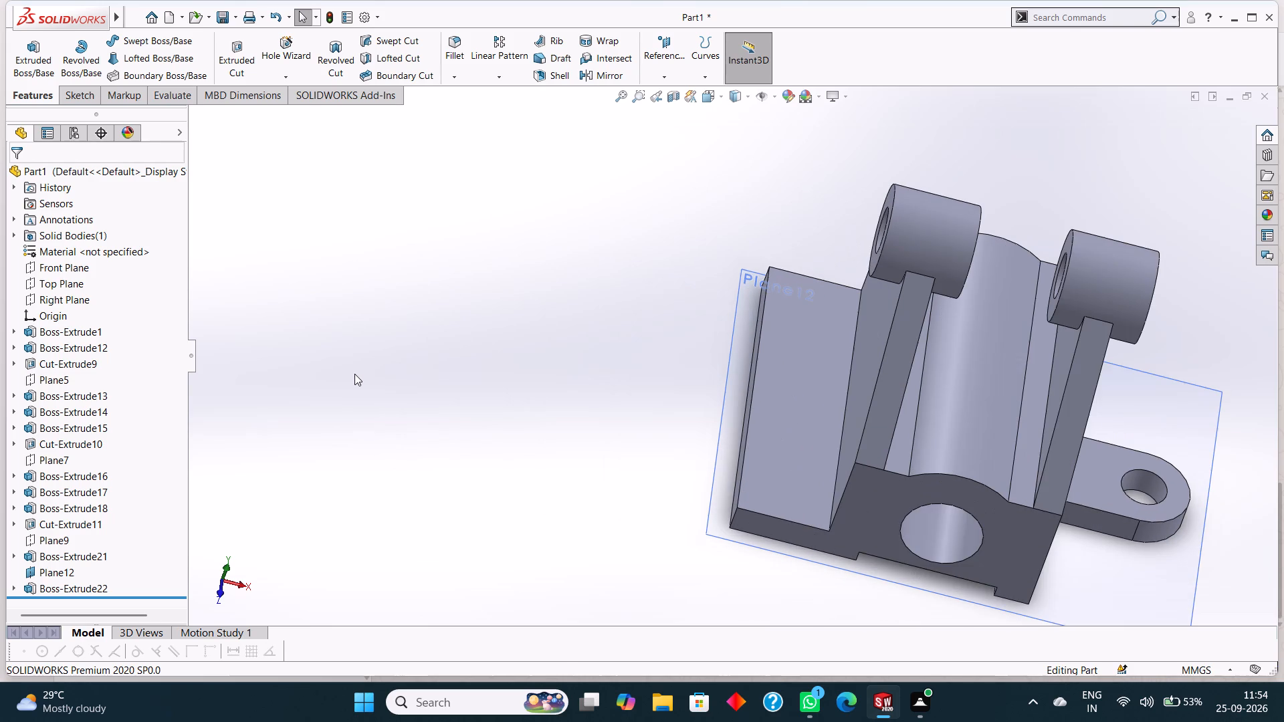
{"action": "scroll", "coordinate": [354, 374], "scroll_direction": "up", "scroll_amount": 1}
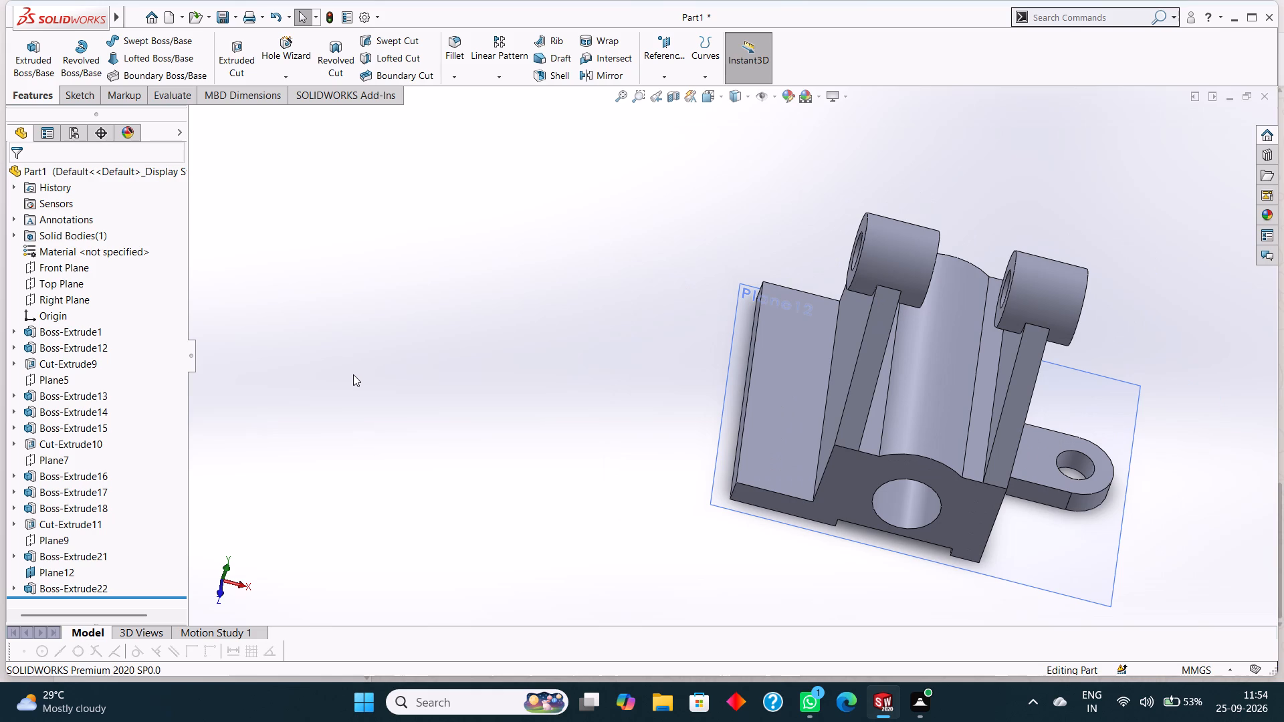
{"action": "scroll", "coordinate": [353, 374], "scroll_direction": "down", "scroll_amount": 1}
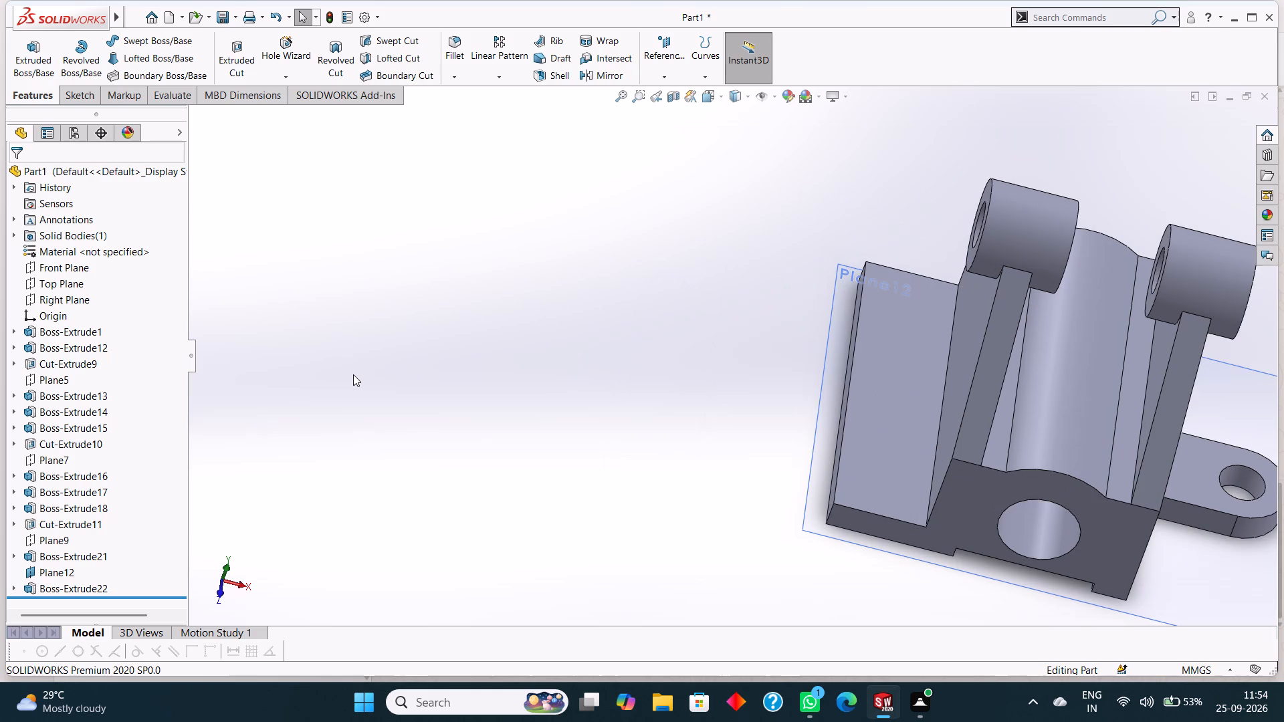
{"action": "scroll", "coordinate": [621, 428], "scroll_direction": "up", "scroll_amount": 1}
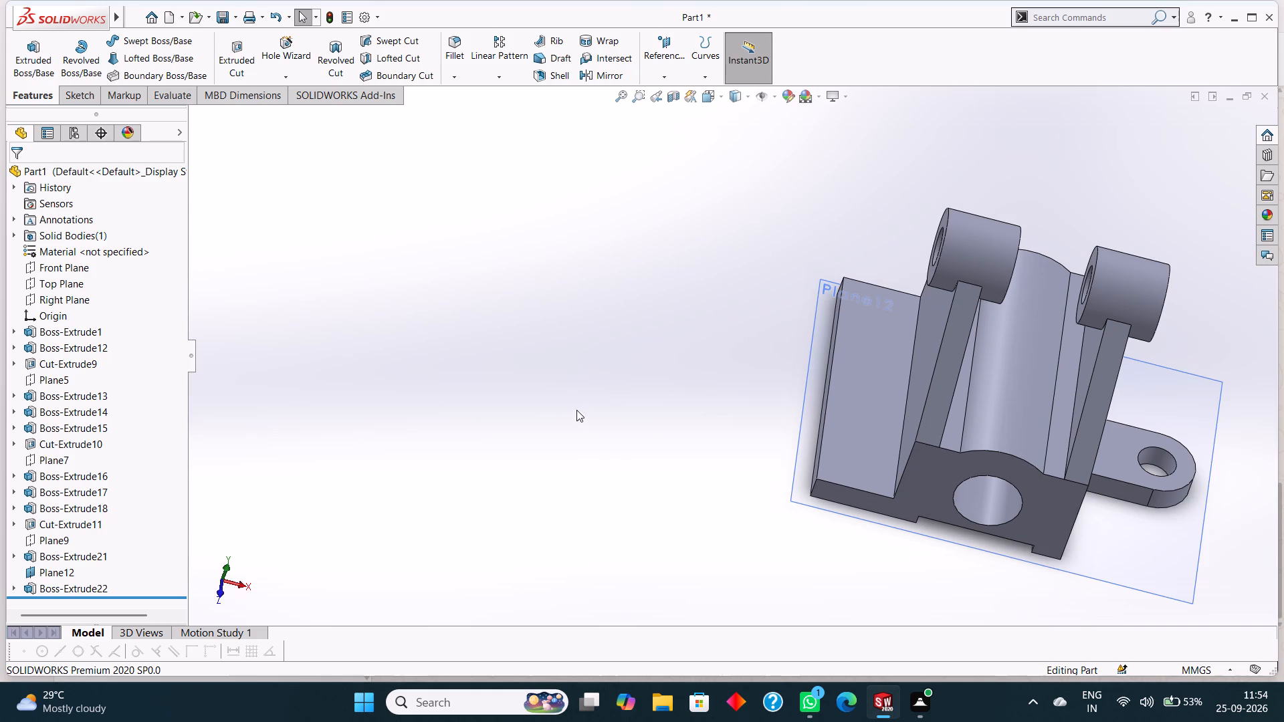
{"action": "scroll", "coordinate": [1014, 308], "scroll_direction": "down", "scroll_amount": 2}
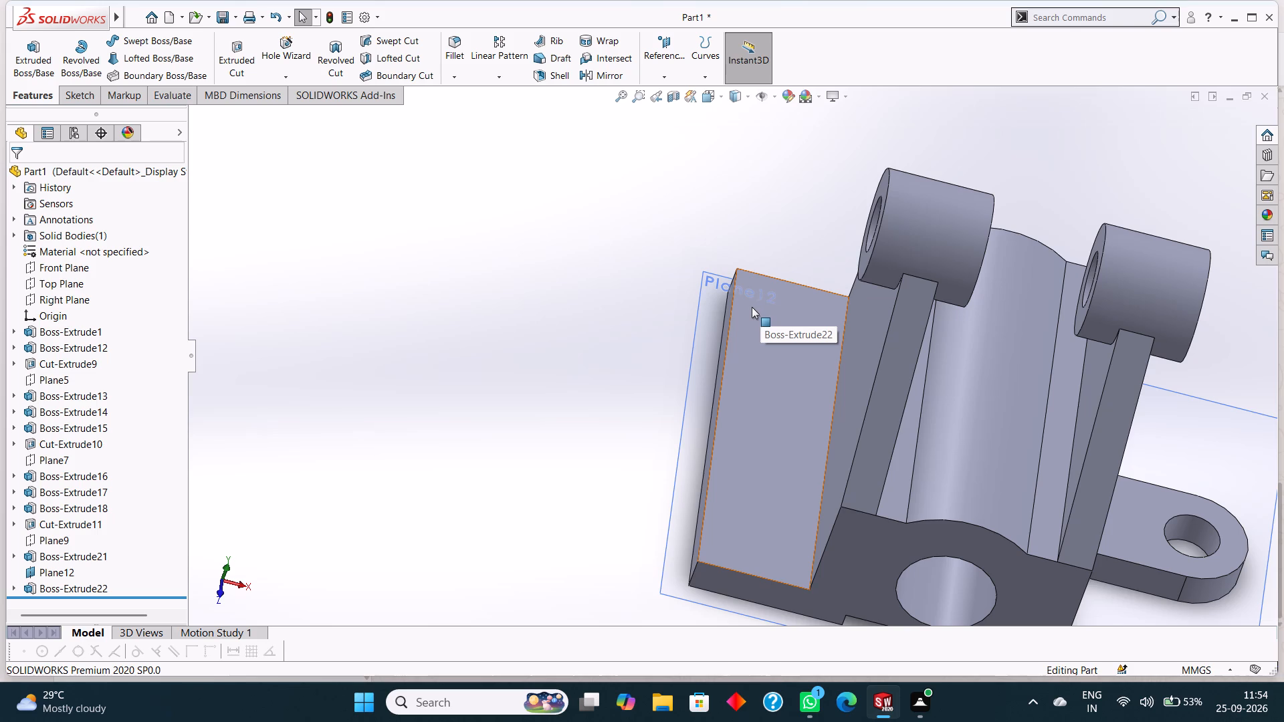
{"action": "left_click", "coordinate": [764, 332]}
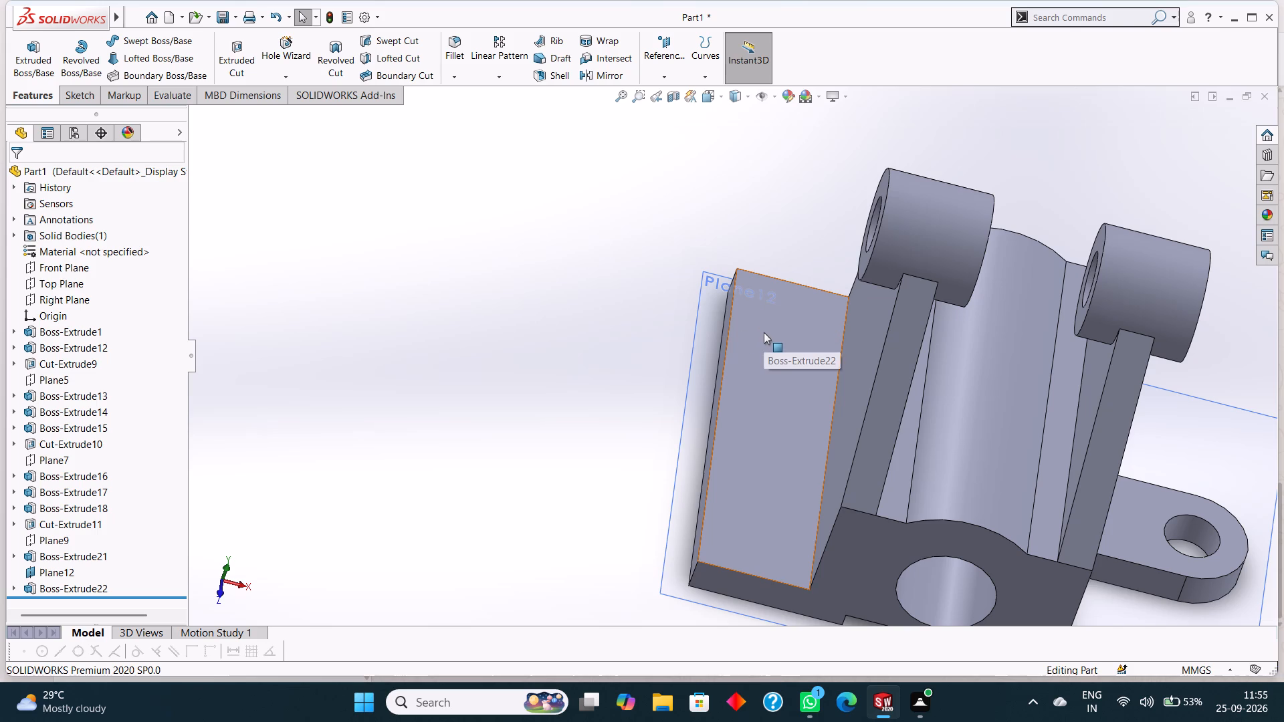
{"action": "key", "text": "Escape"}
Hide the reference plane used for the flange sketch.
{"action": "left_click", "coordinate": [700, 277]}
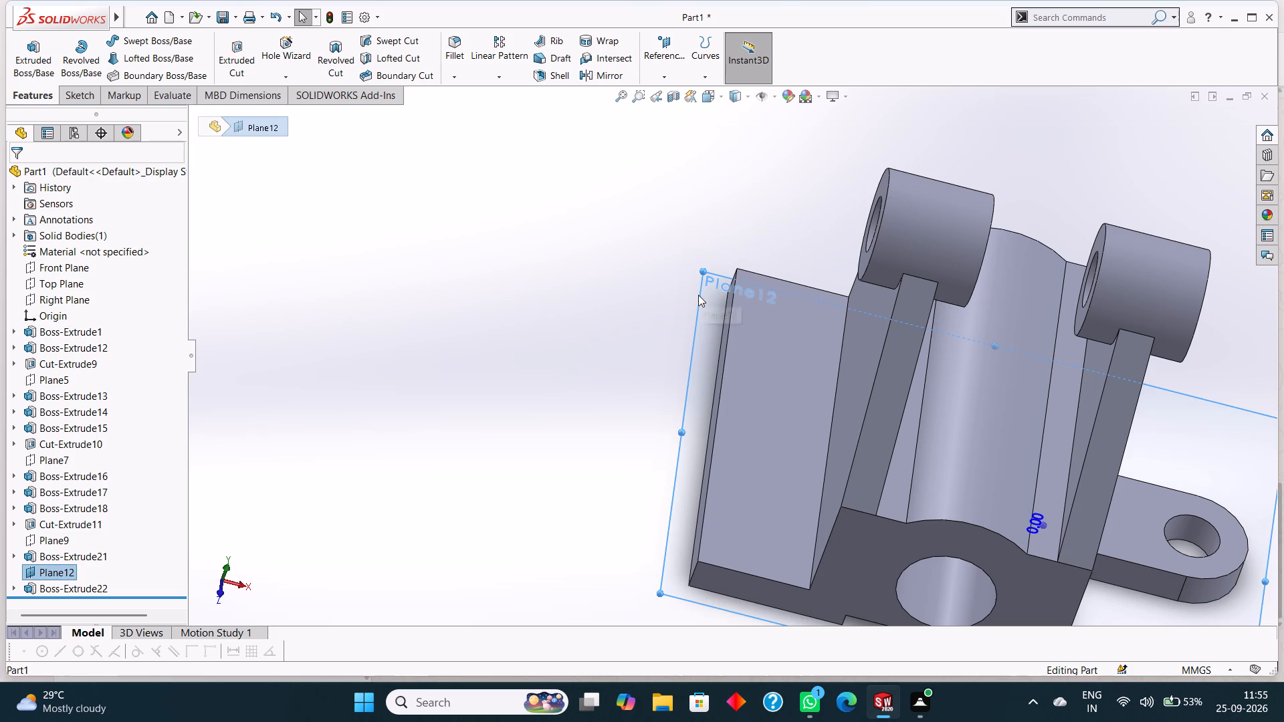
{"action": "right_click", "coordinate": [698, 295]}
{"action": "left_click", "coordinate": [748, 274]}
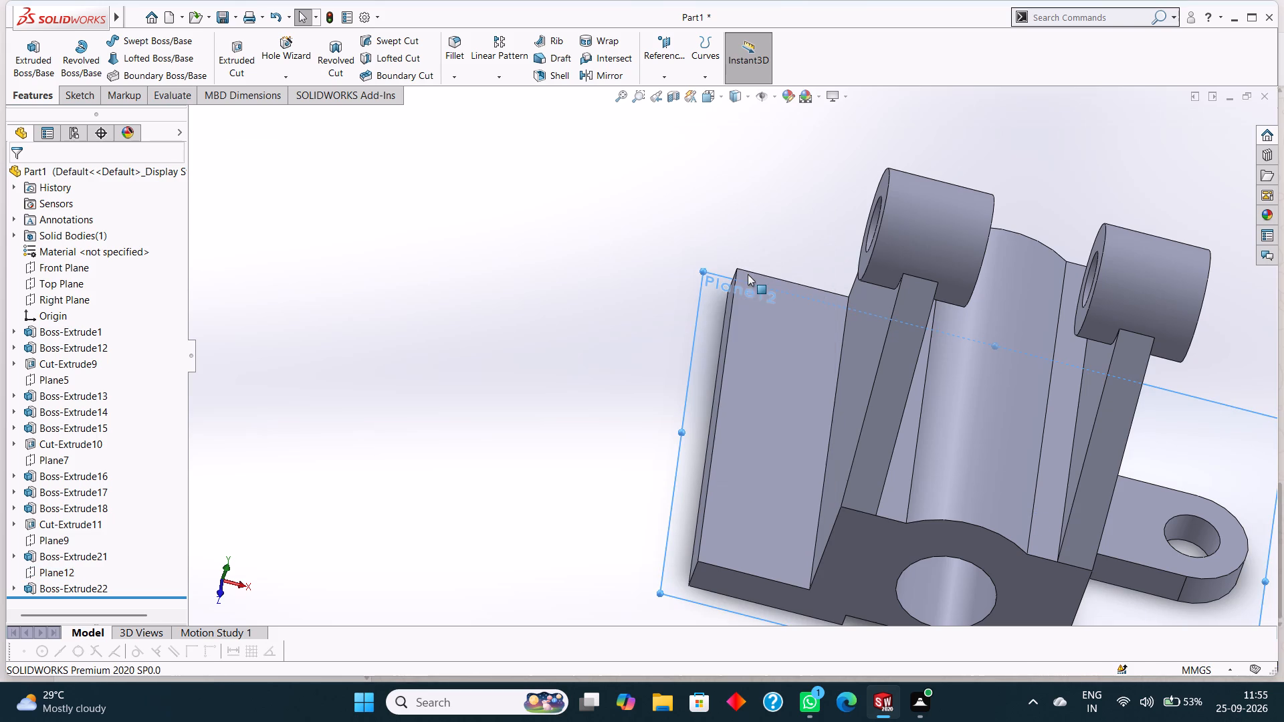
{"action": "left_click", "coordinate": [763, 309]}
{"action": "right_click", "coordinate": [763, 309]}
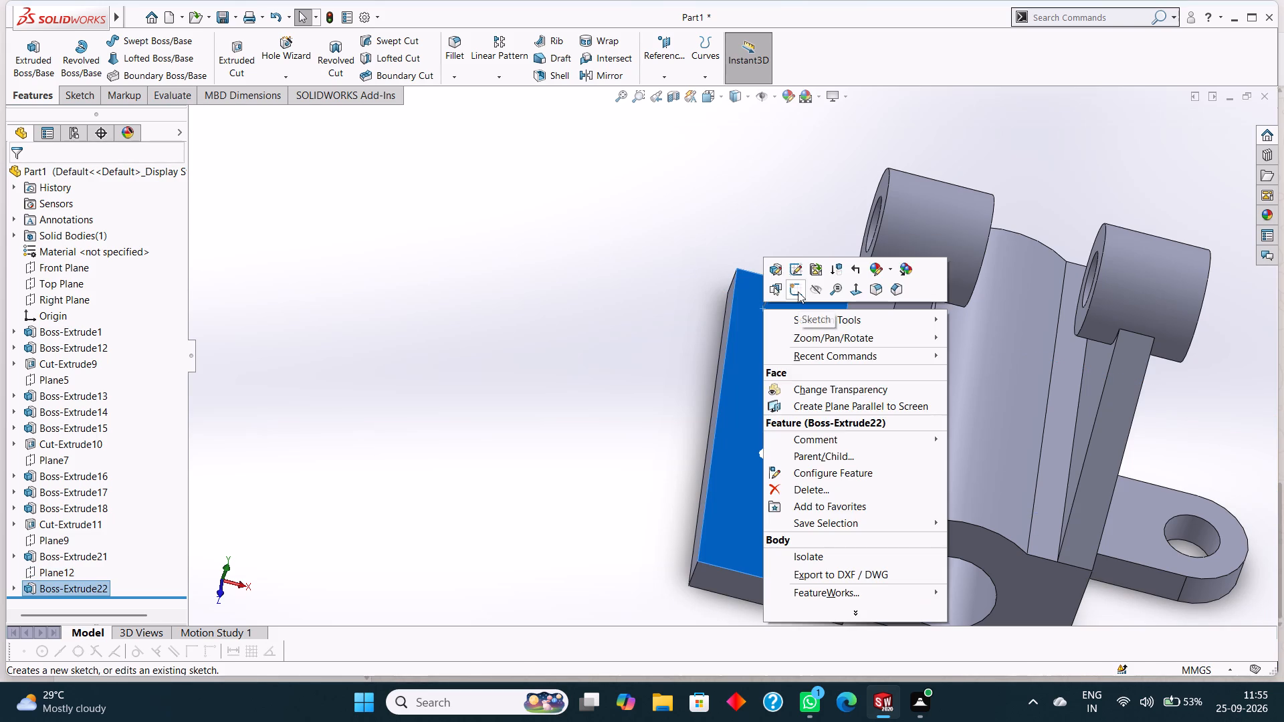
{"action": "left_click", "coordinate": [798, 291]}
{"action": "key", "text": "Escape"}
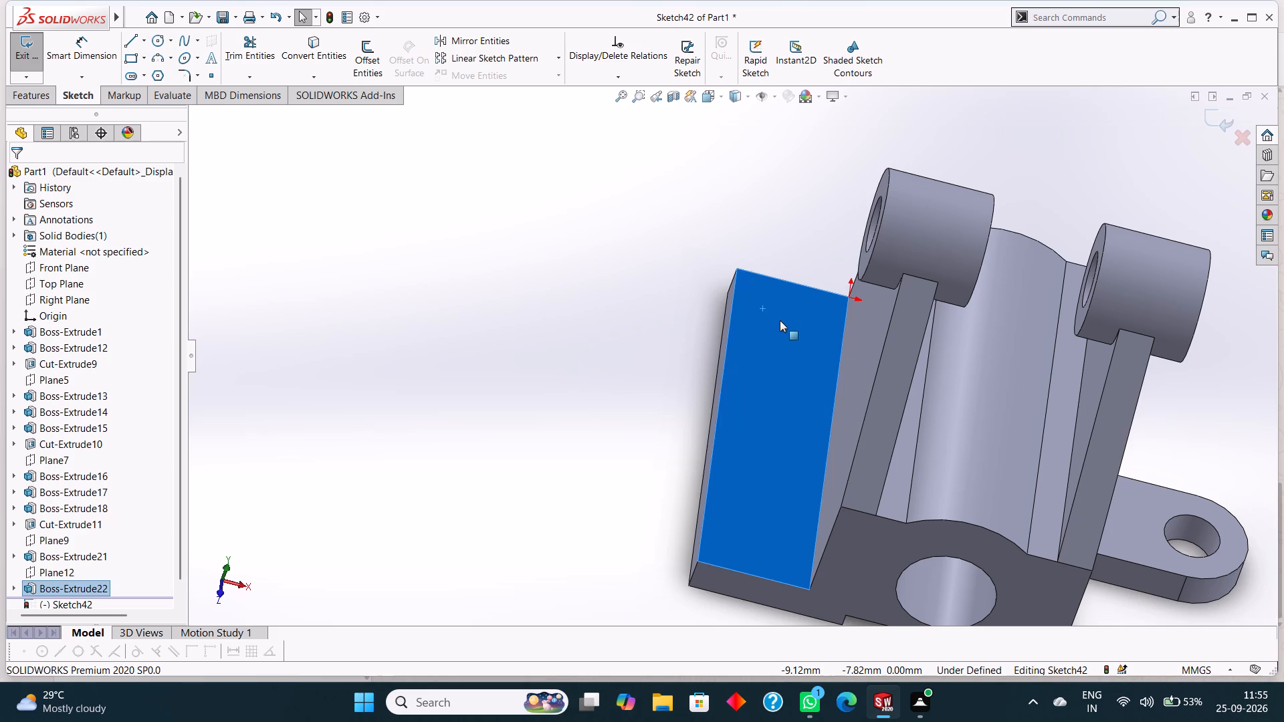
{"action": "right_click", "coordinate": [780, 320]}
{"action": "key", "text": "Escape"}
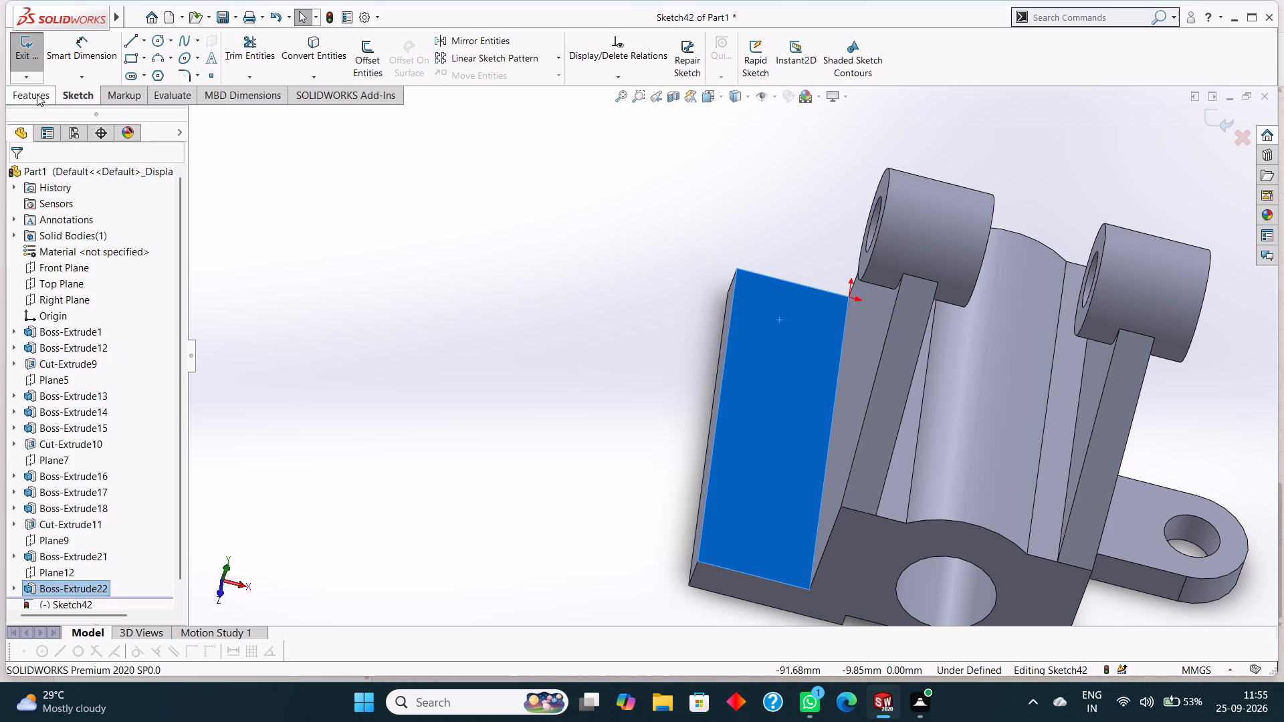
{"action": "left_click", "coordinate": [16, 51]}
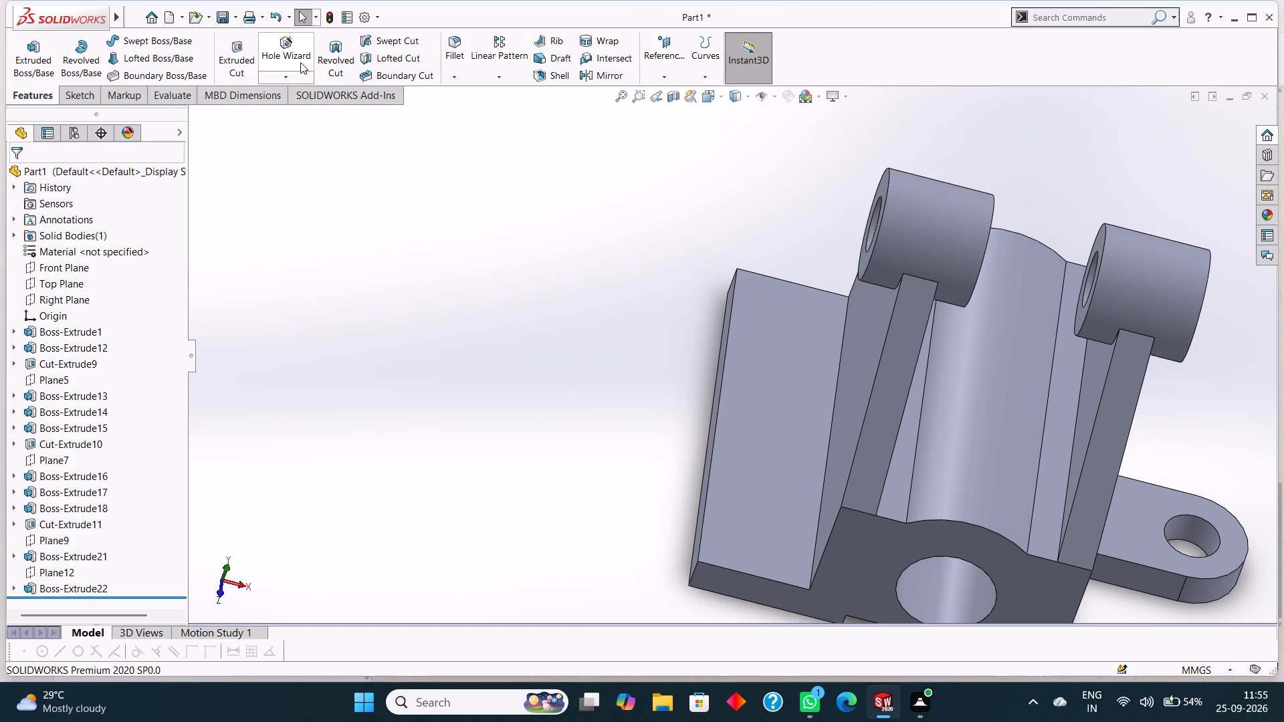
Start a Hole Wizard hole, reset the custom sizing to defaults, and choose the counterbore hole type.
{"action": "left_click", "coordinate": [288, 47]}
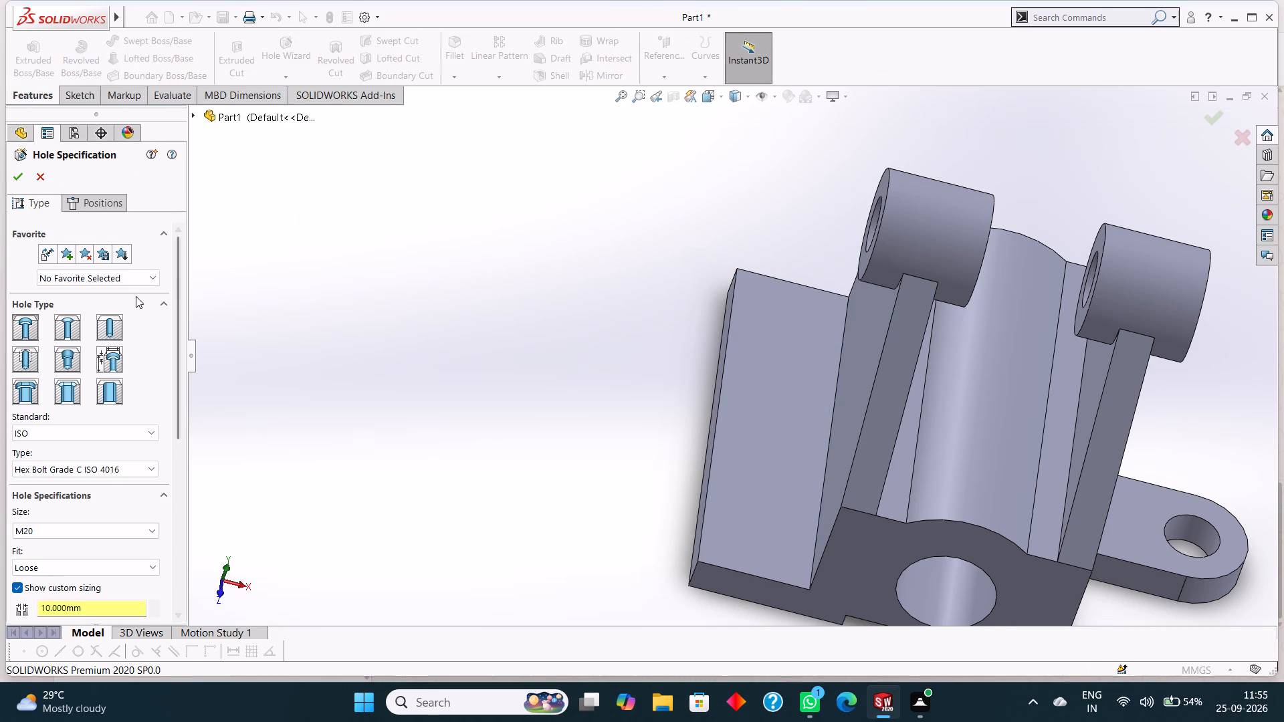
{"action": "left_click", "coordinate": [113, 320]}
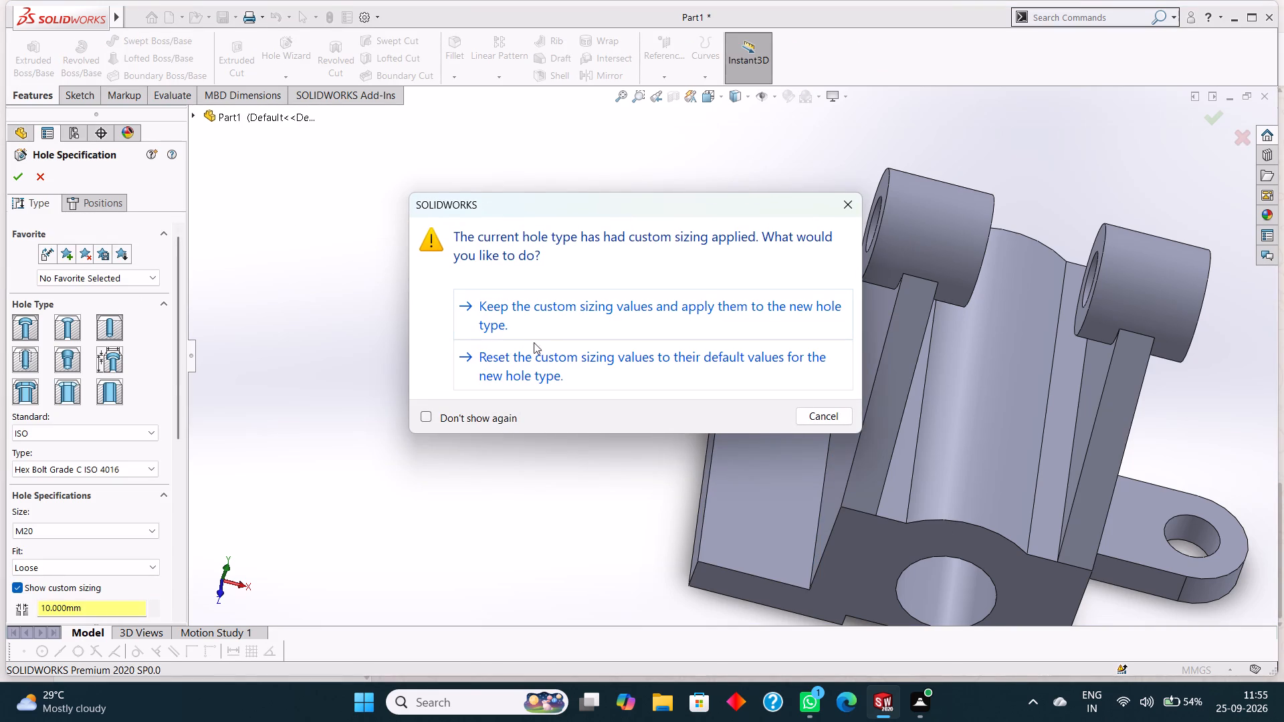
{"action": "left_click", "coordinate": [534, 360]}
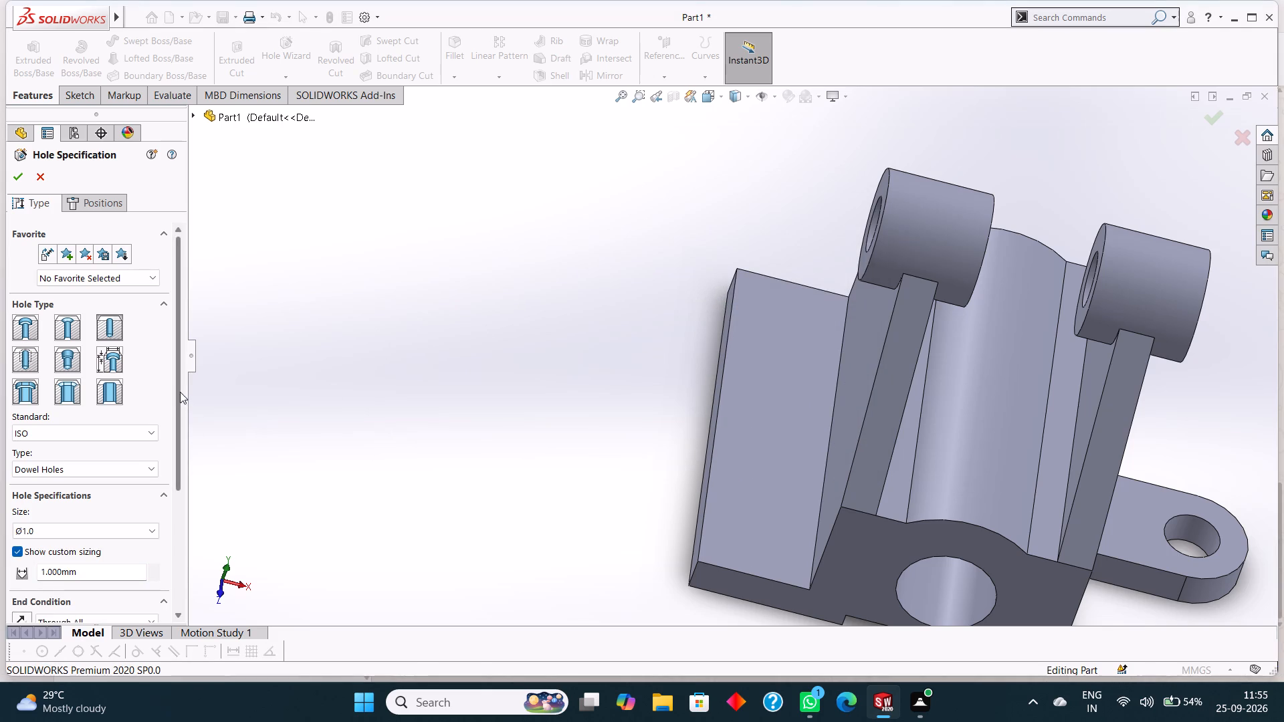
{"action": "left_click_drag", "start_coordinate": [180, 392], "coordinate": [173, 451]}
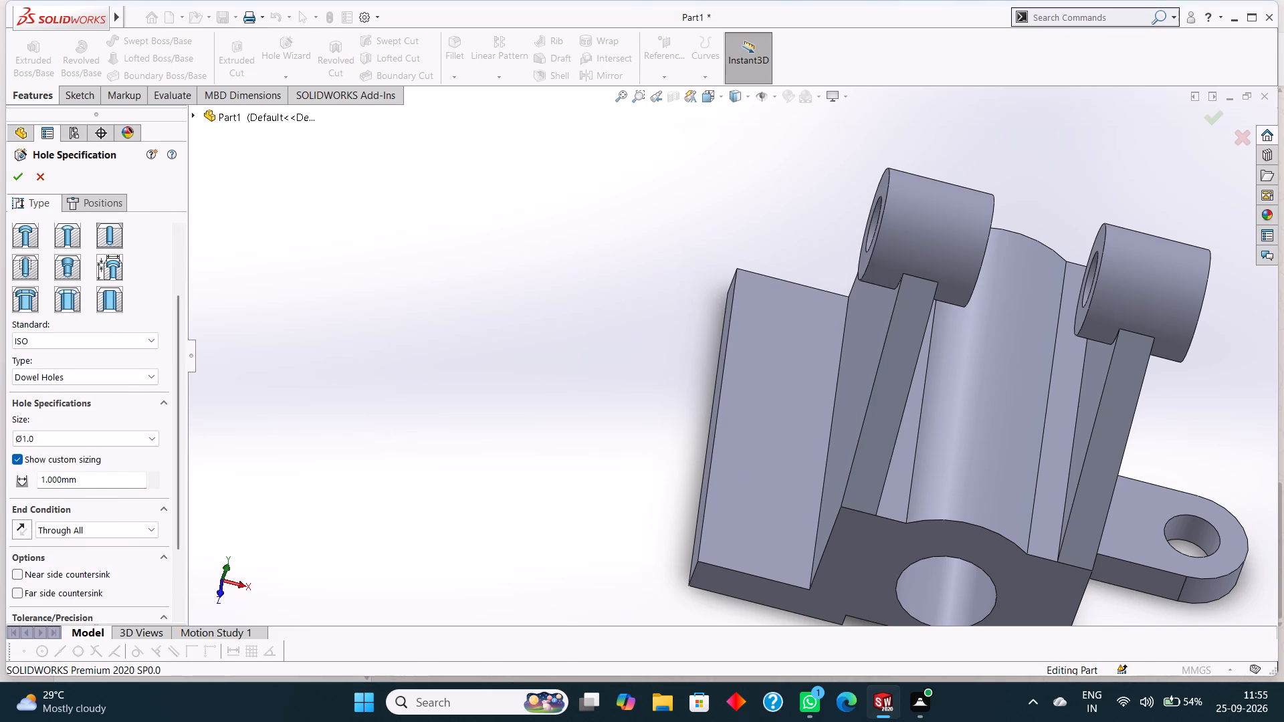
{"action": "left_click", "coordinate": [84, 475]}
{"action": "left_click_drag", "start_coordinate": [178, 416], "coordinate": [176, 458]}
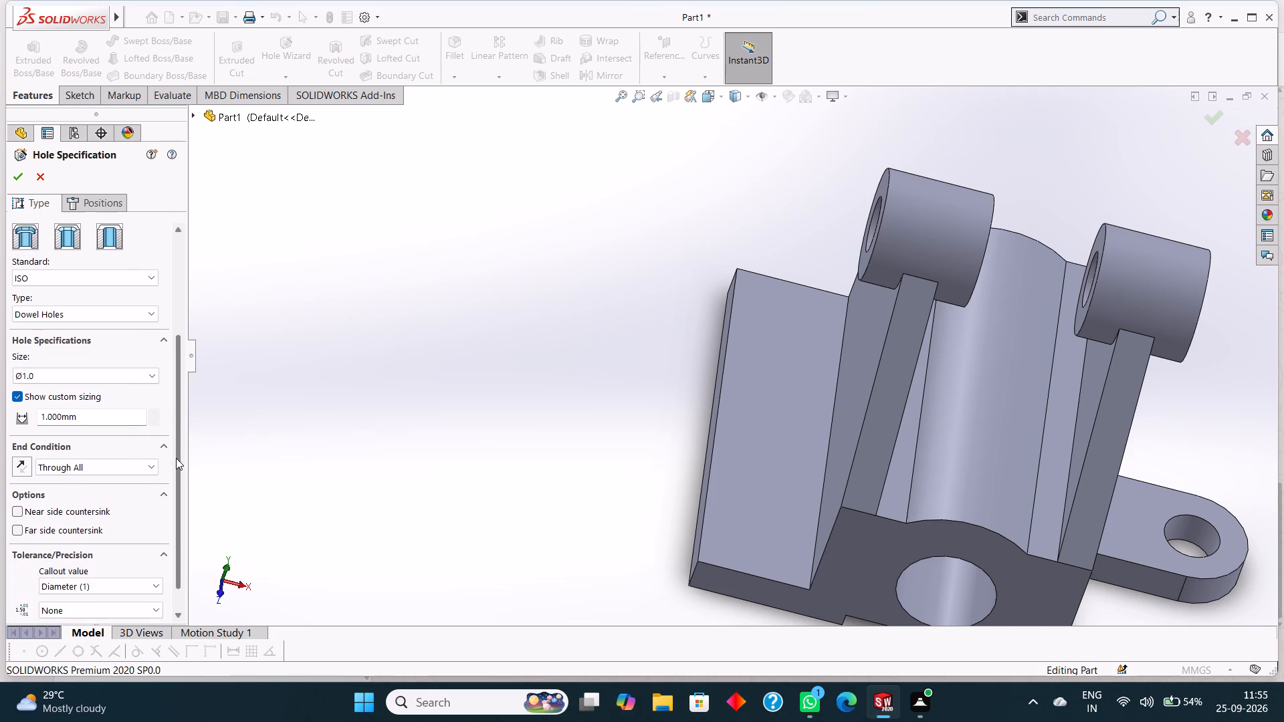
{"action": "left_click_drag", "start_coordinate": [176, 458], "coordinate": [162, 538]}
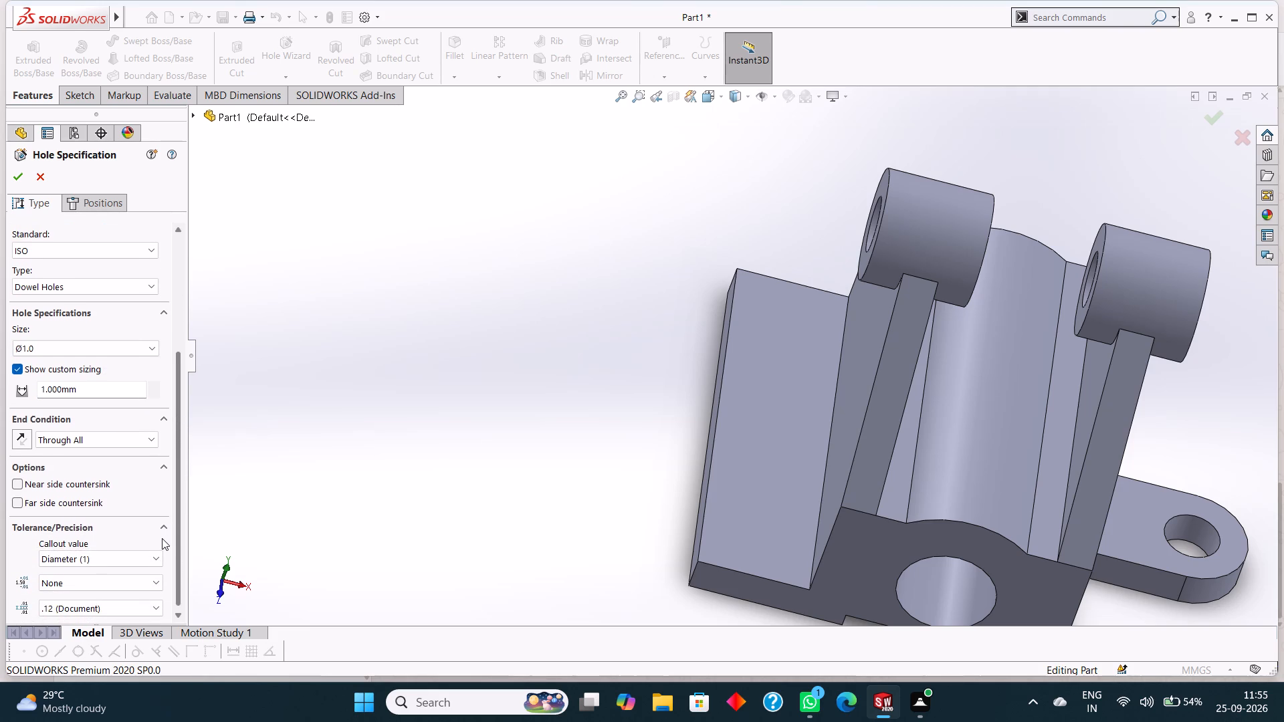
{"action": "left_click_drag", "start_coordinate": [162, 538], "coordinate": [189, 445]}
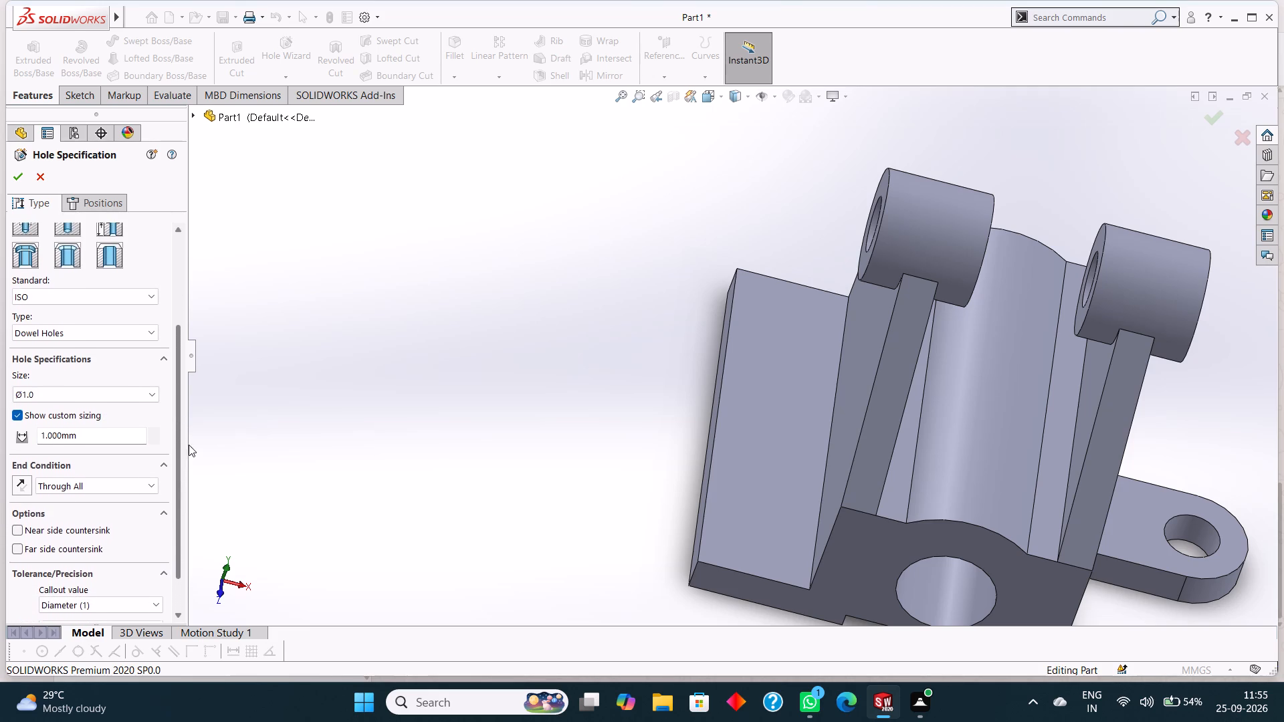
{"action": "left_click_drag", "start_coordinate": [189, 445], "coordinate": [189, 444]}
{"action": "left_click", "coordinate": [120, 334]}
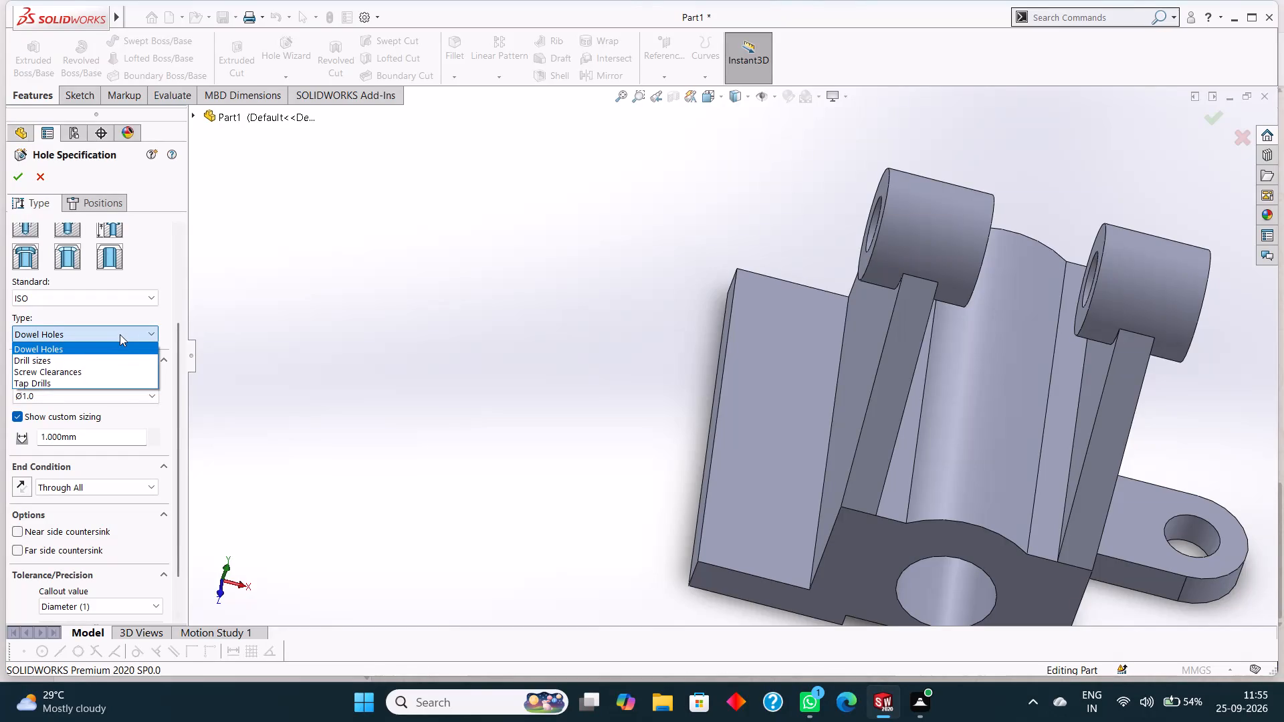
{"action": "left_click", "coordinate": [120, 334]}
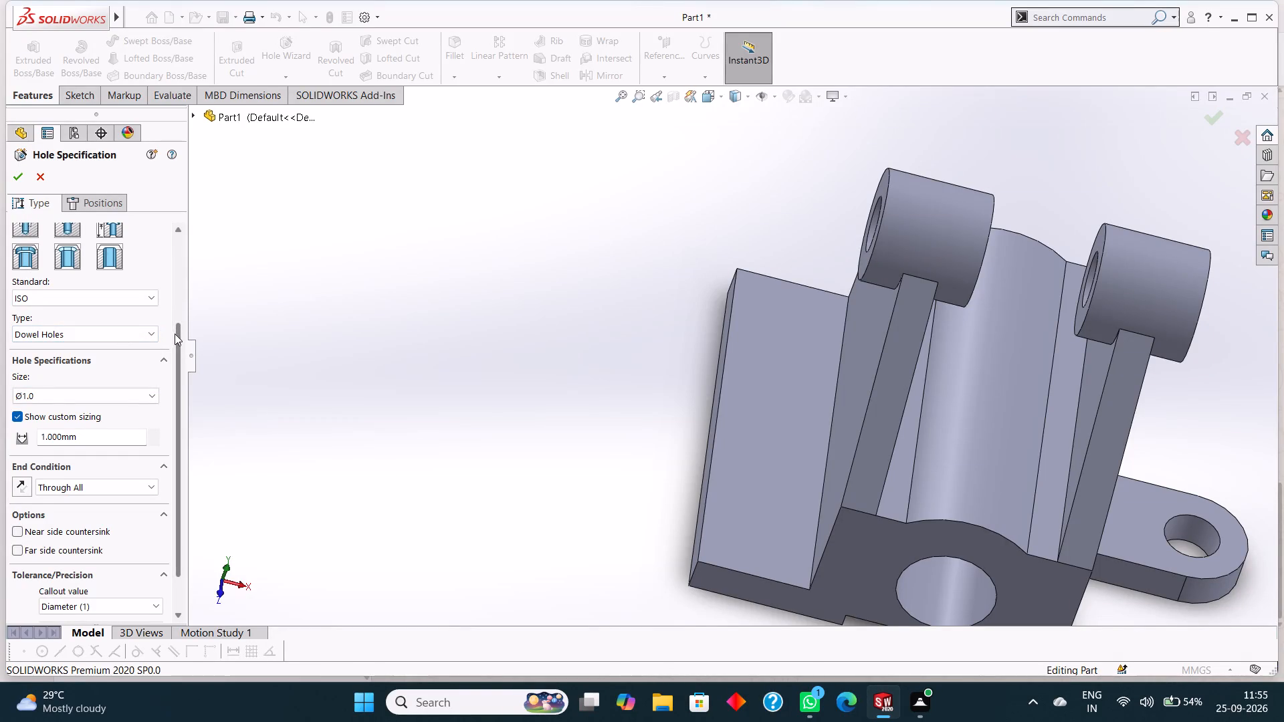
{"action": "left_click_drag", "start_coordinate": [175, 334], "coordinate": [186, 261]}
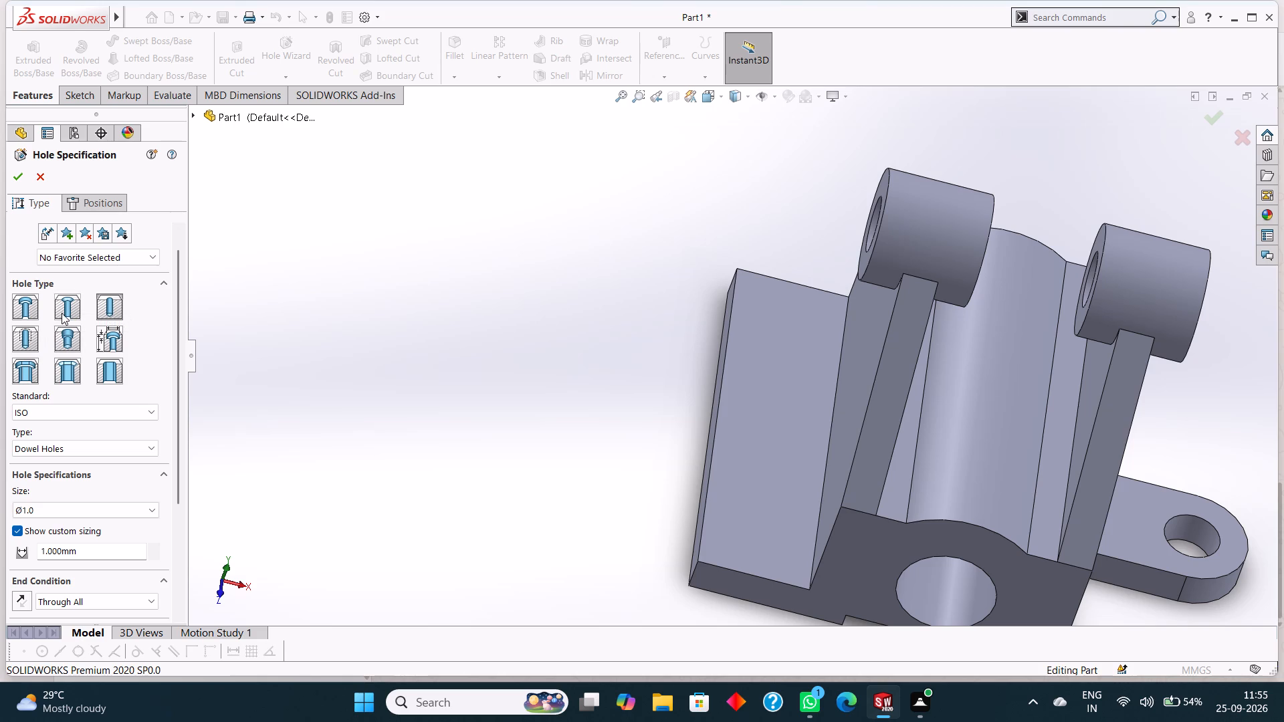
{"action": "left_click", "coordinate": [66, 307]}
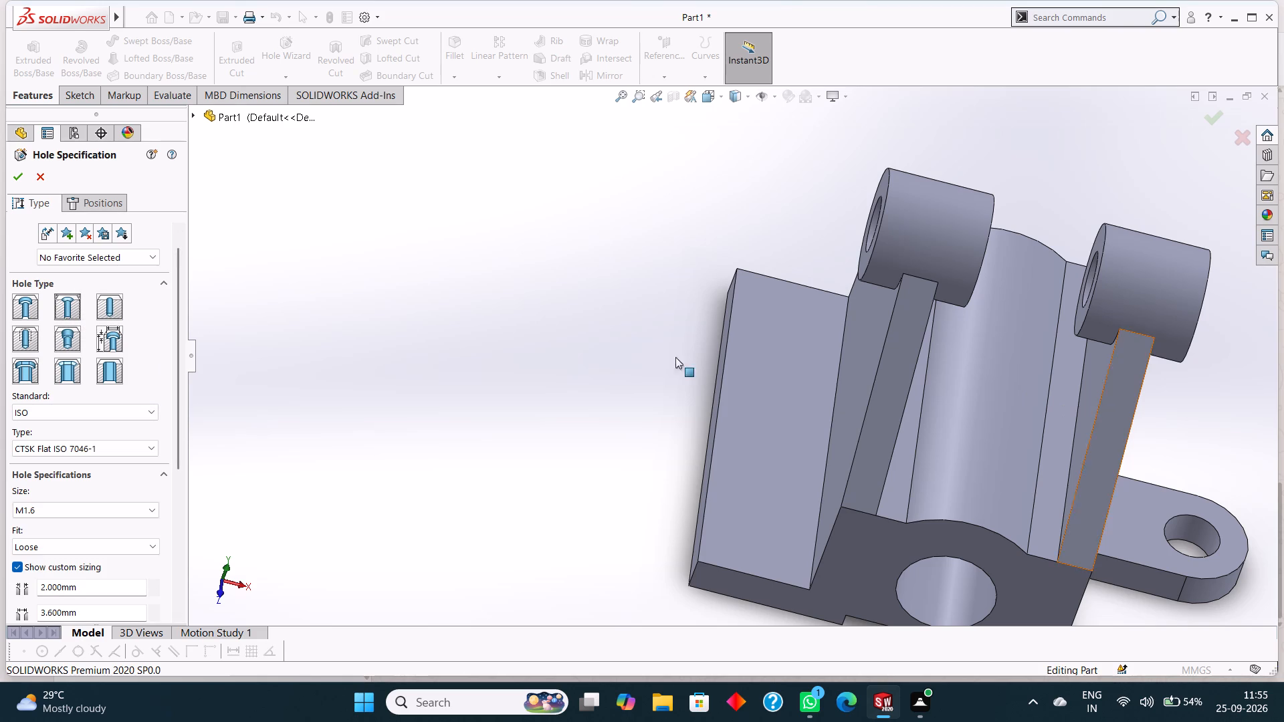
{"action": "left_click", "coordinate": [27, 298]}
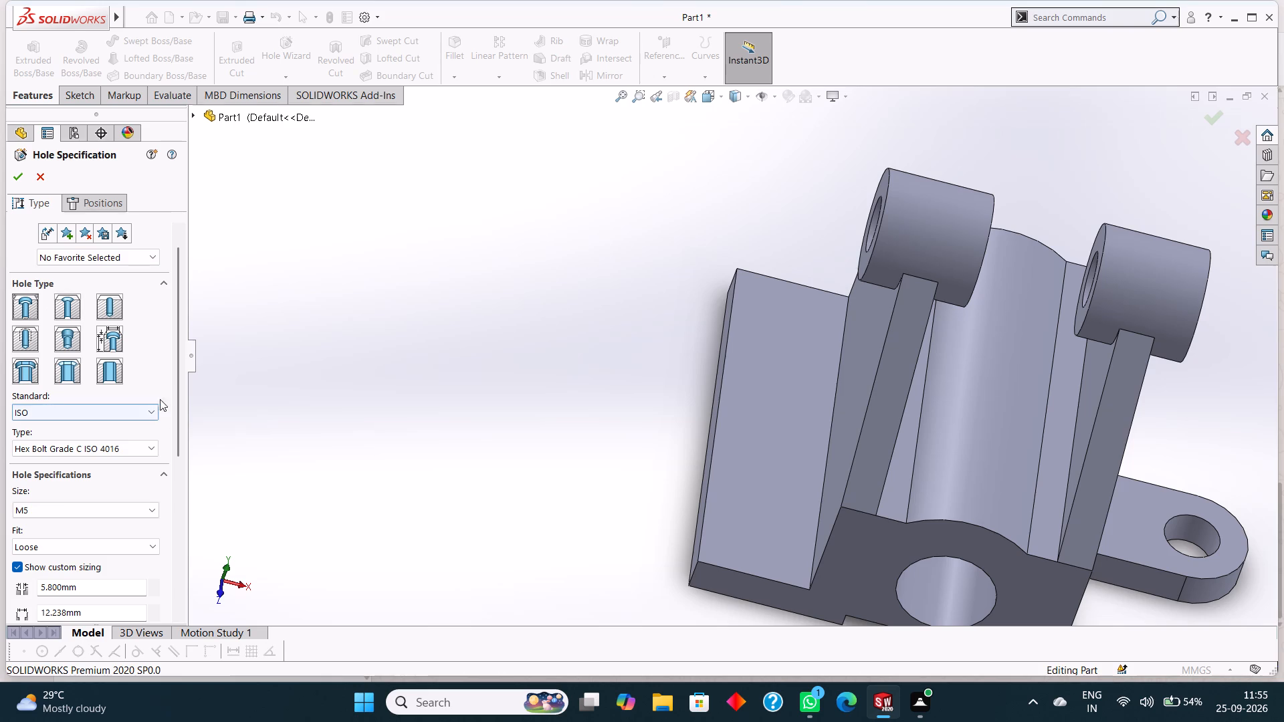
Set the counterbore hole's custom sizing to 4.5 mm through-hole diameter, 9.53 mm counterbore diameter and 2.67 mm counterbore depth.
{"action": "left_click_drag", "start_coordinate": [176, 344], "coordinate": [180, 431]}
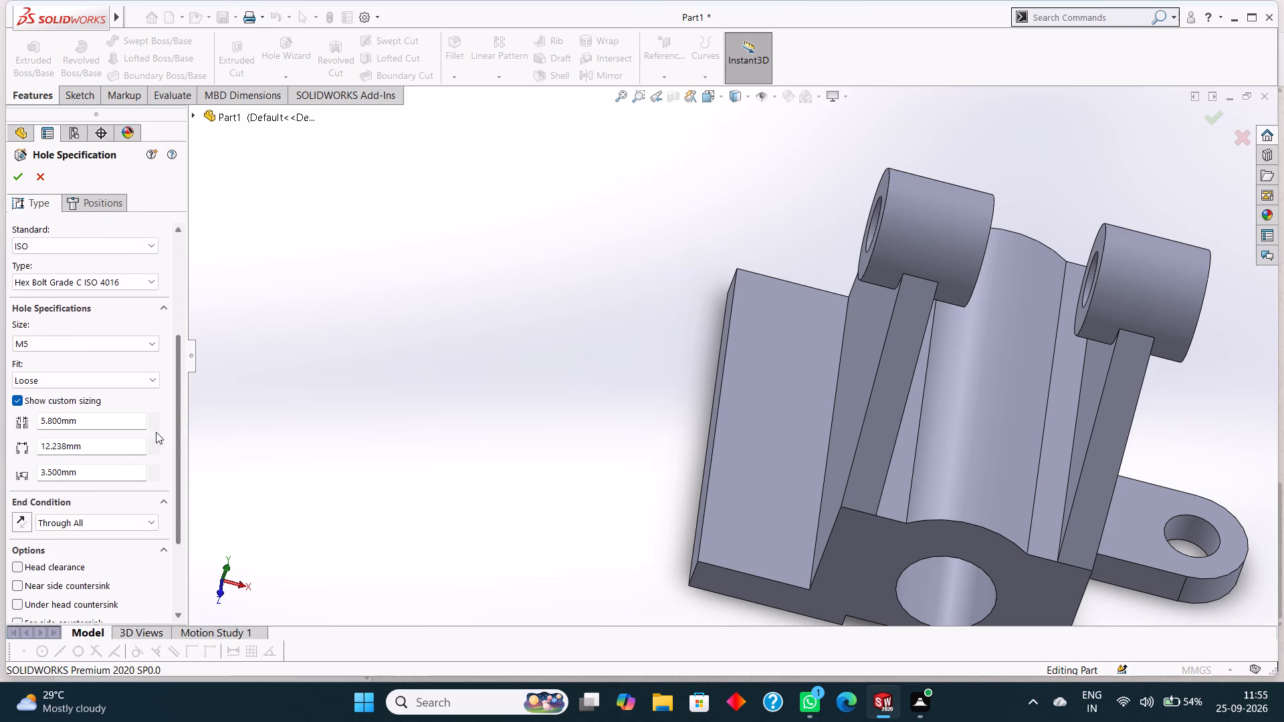
{"action": "left_click_drag", "start_coordinate": [87, 424], "coordinate": [17, 423]}
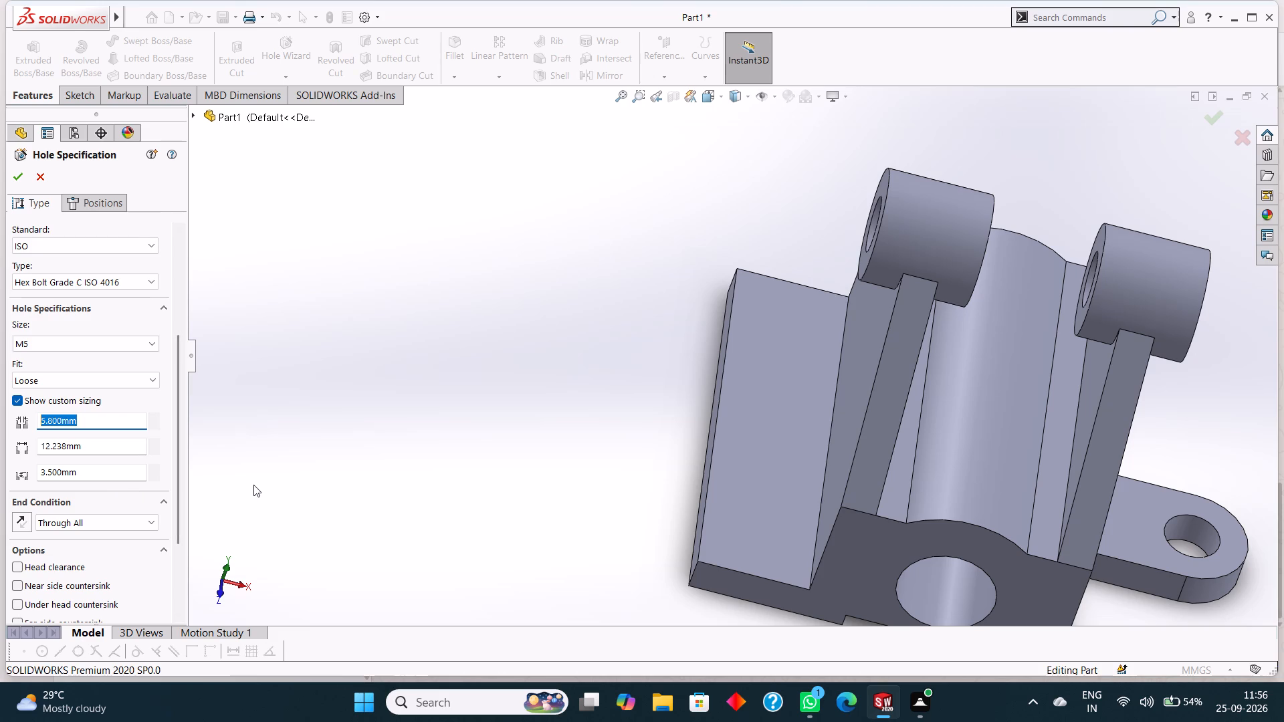
{"action": "type", "text": "4.50"}
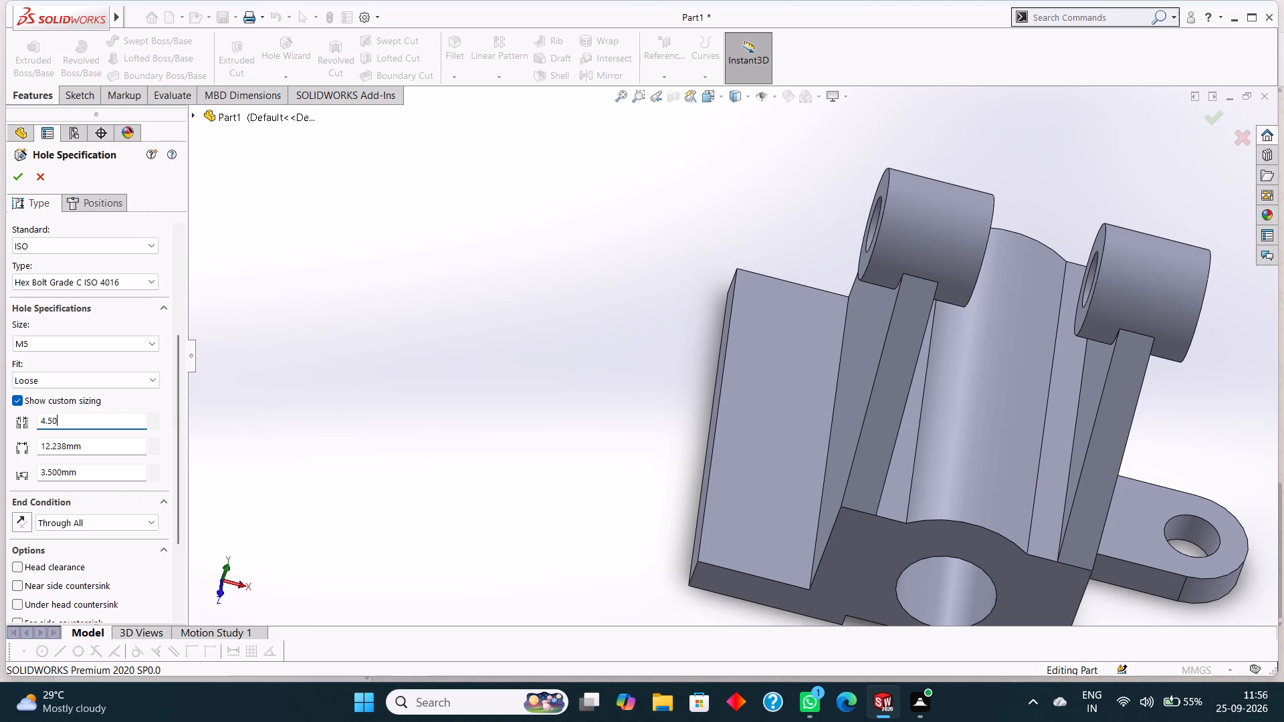
{"action": "key", "text": "Return"}
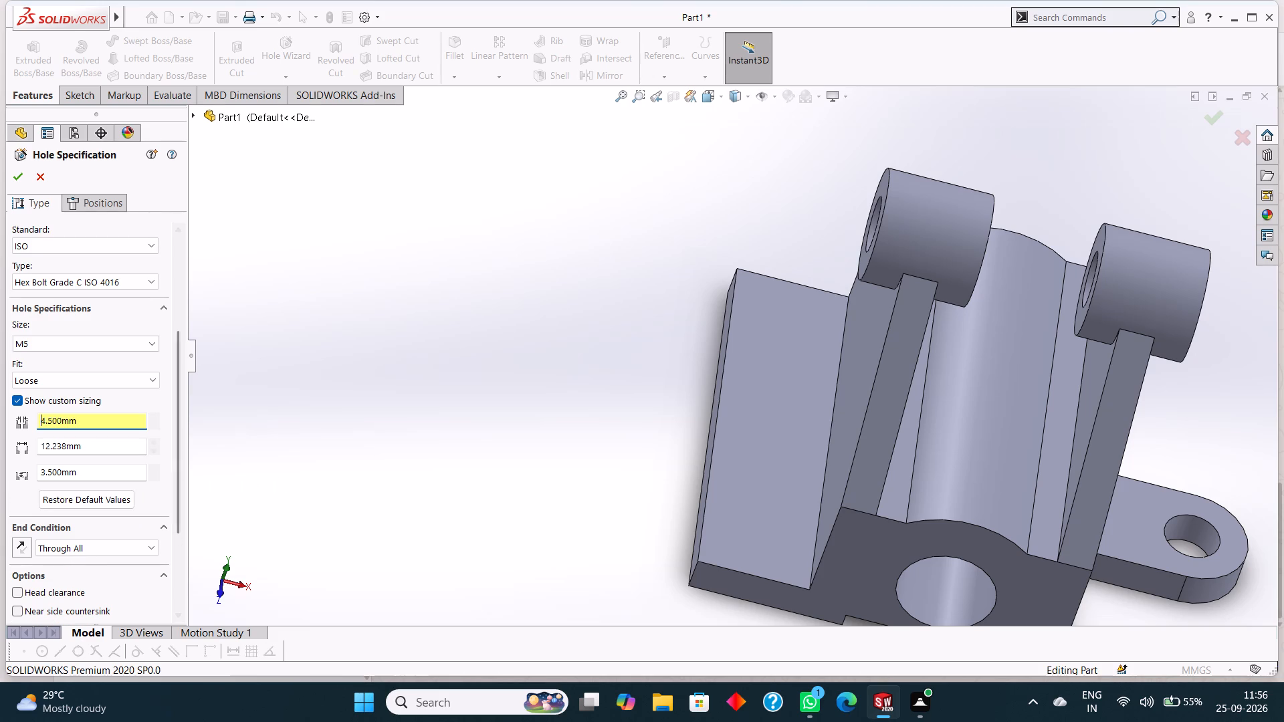
{"action": "left_click_drag", "start_coordinate": [99, 445], "coordinate": [29, 444]}
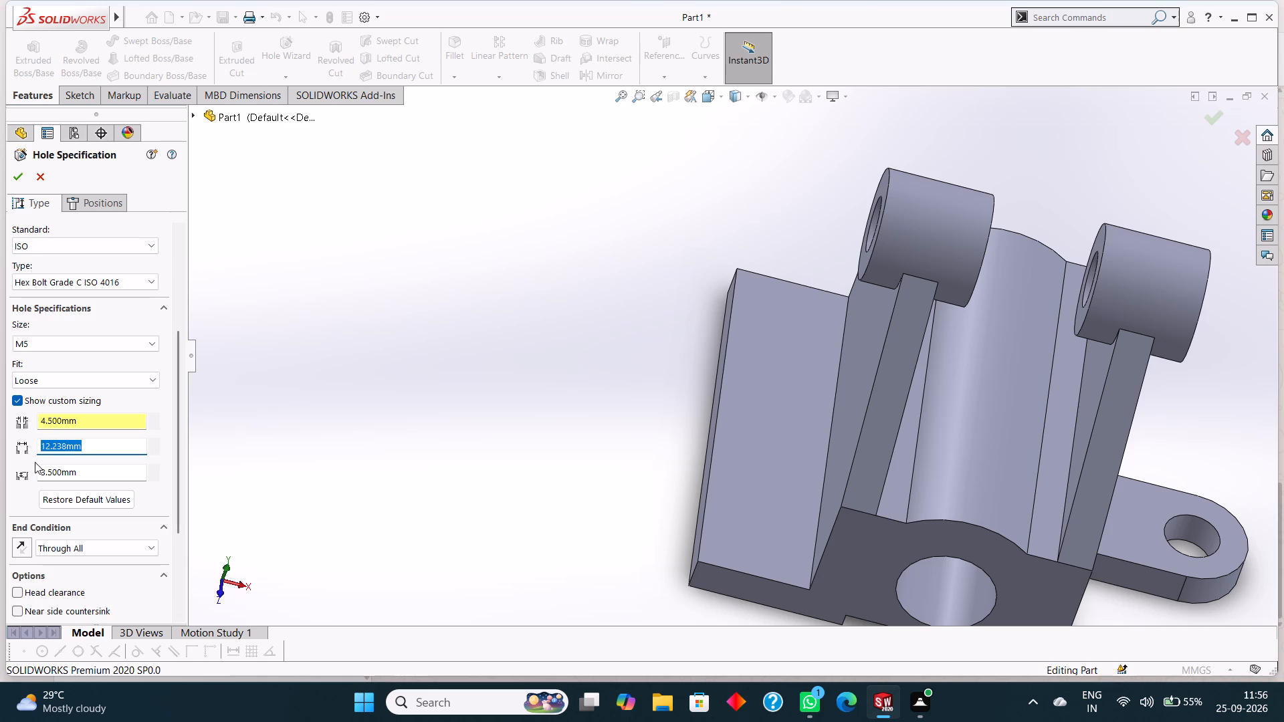
{"action": "type", "text": "9.53"}
{"action": "key", "text": "Return"}
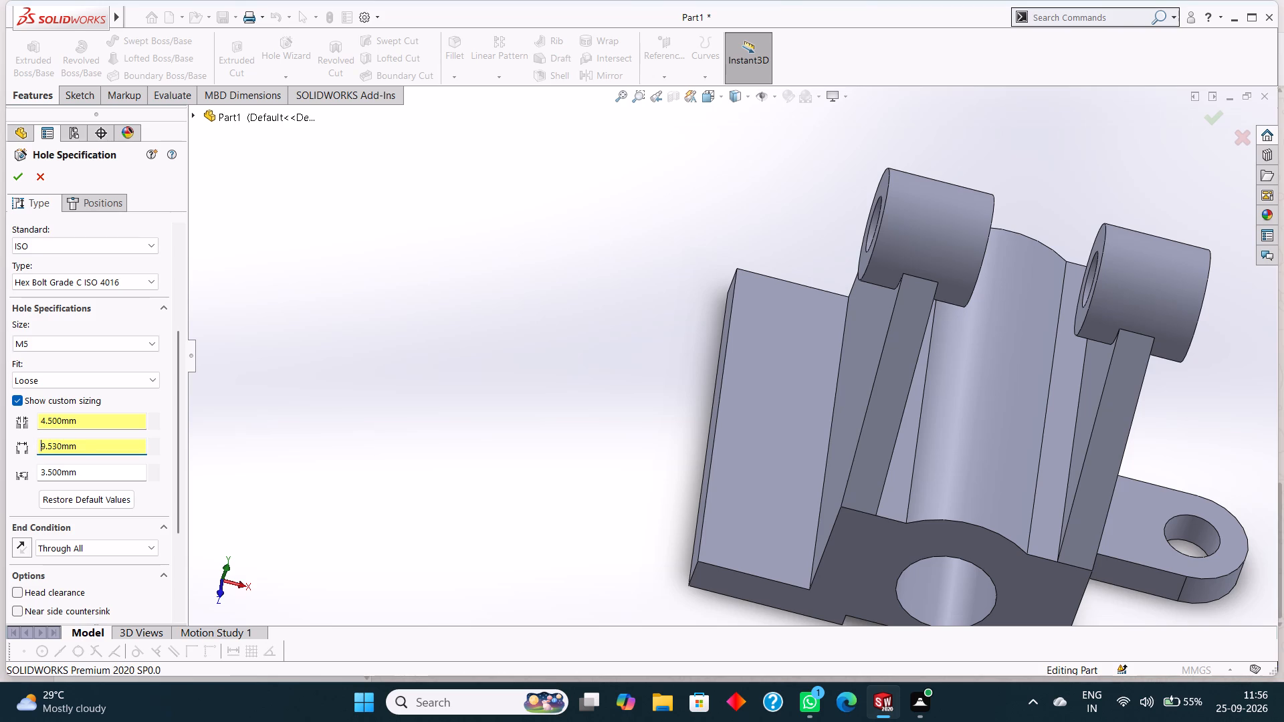
{"action": "left_click_drag", "start_coordinate": [95, 472], "coordinate": [34, 465]}
{"action": "type", "text": "2.67"}
{"action": "key", "text": "Return"}
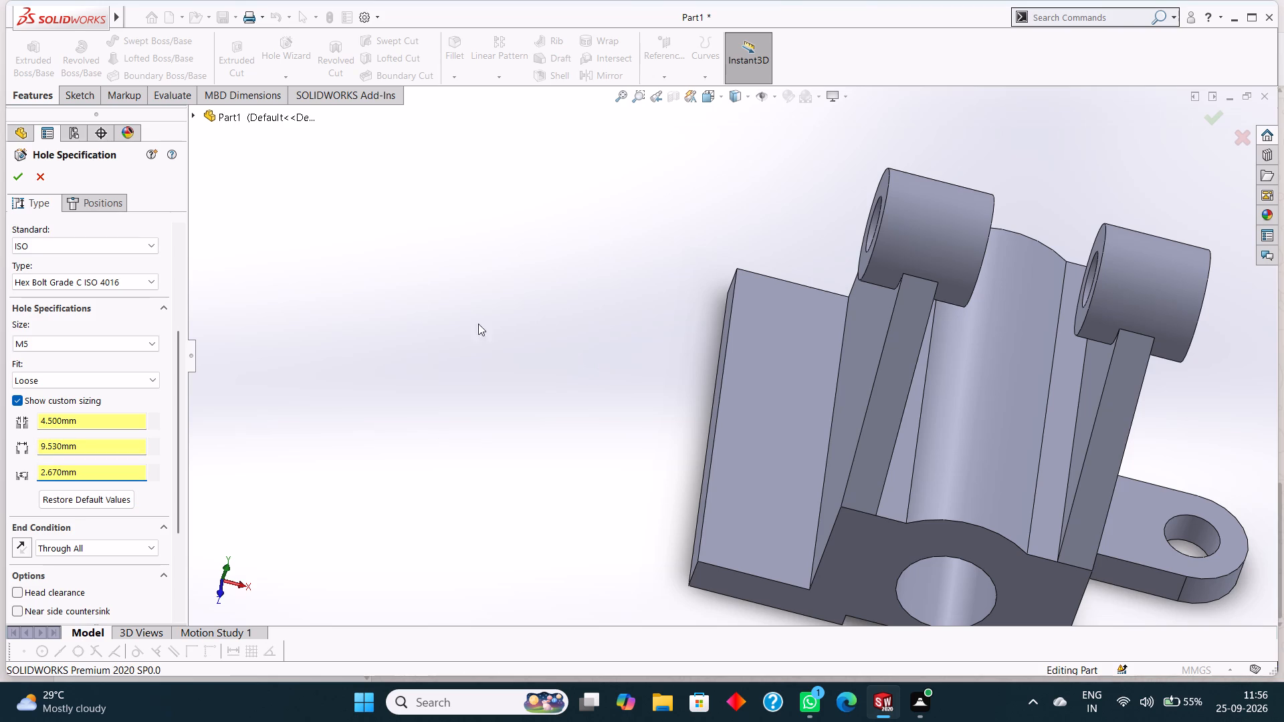
Place two counterbore hole points on the flange's upper face, one near each end.
{"action": "left_click", "coordinate": [110, 200]}
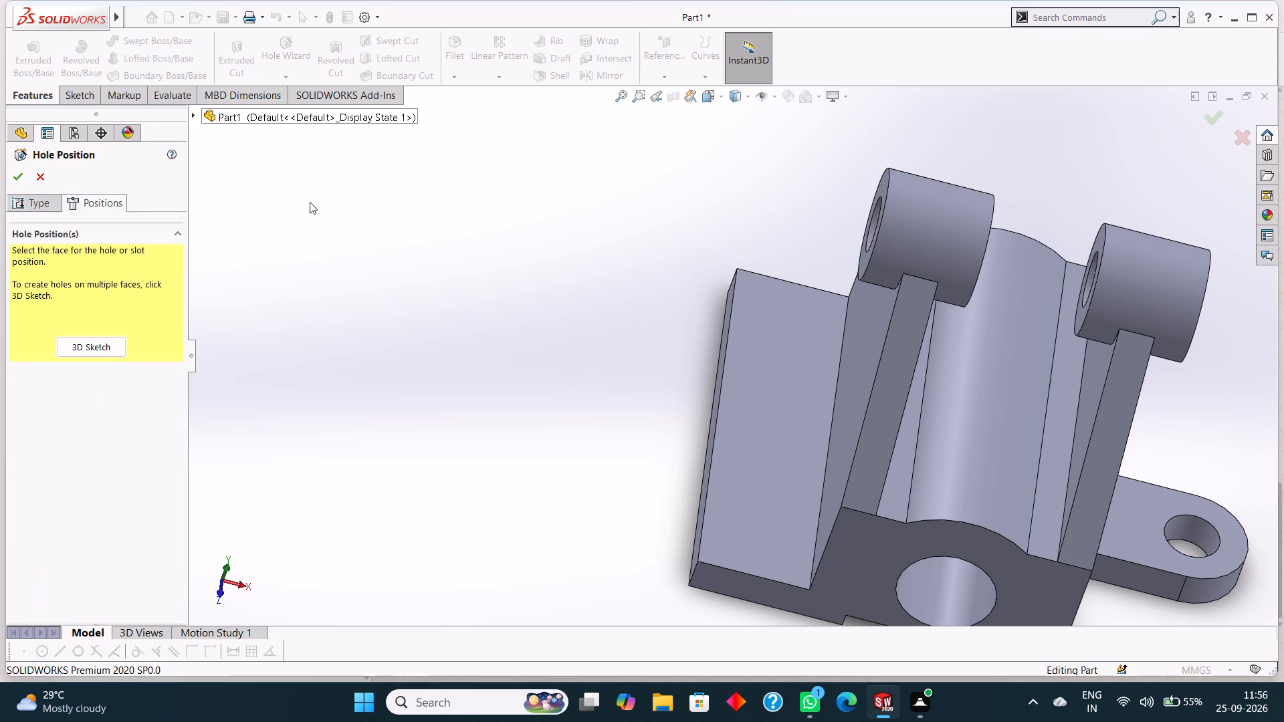
{"action": "left_click", "coordinate": [761, 284]}
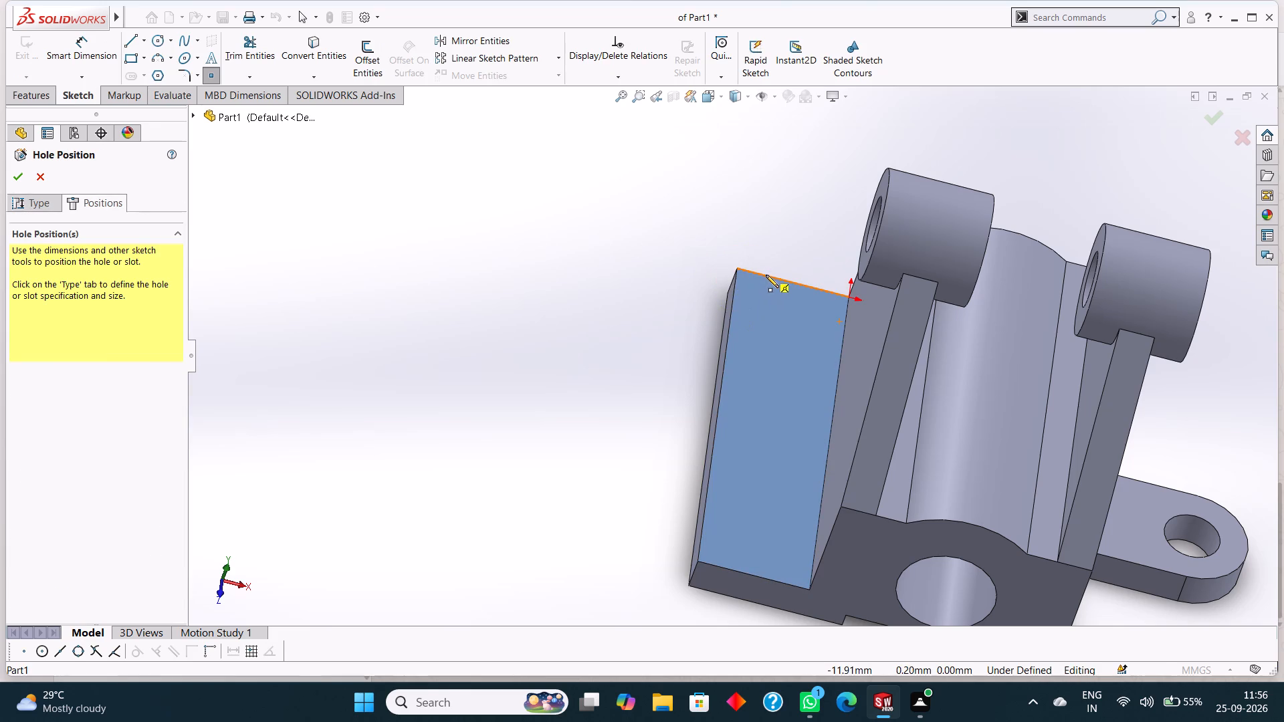
{"action": "left_click", "coordinate": [771, 290]}
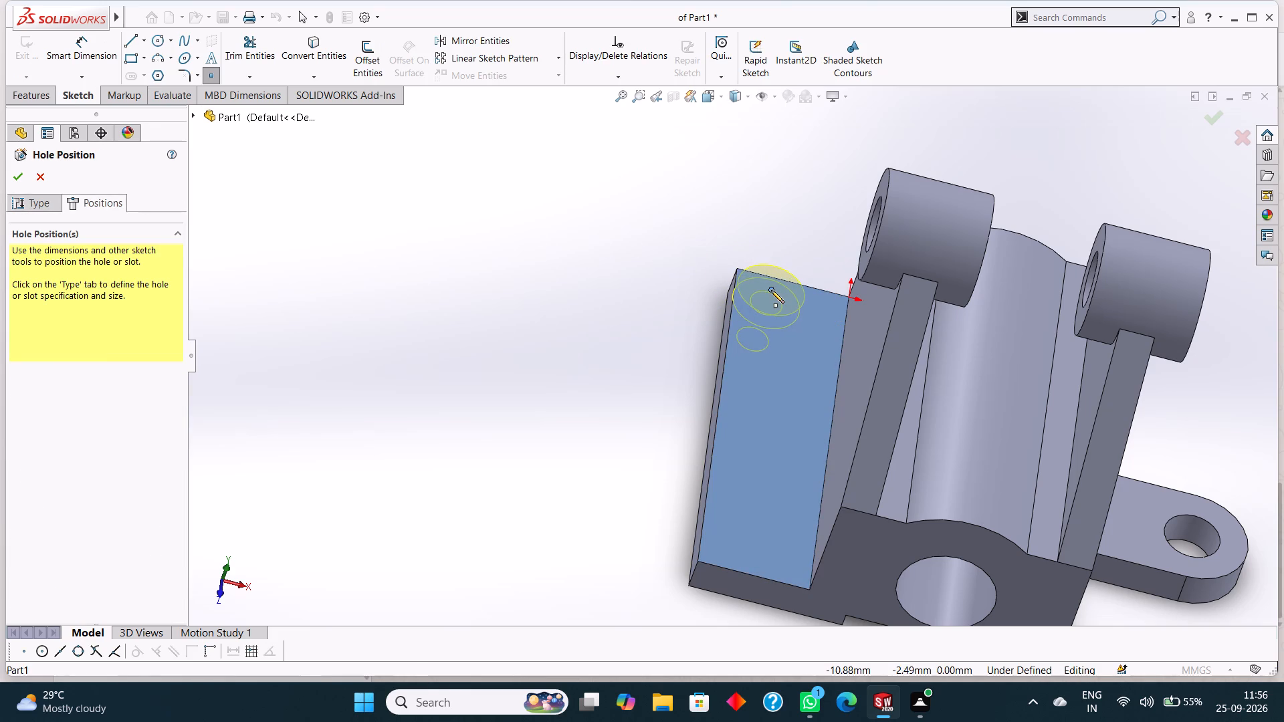
{"action": "left_click", "coordinate": [735, 537]}
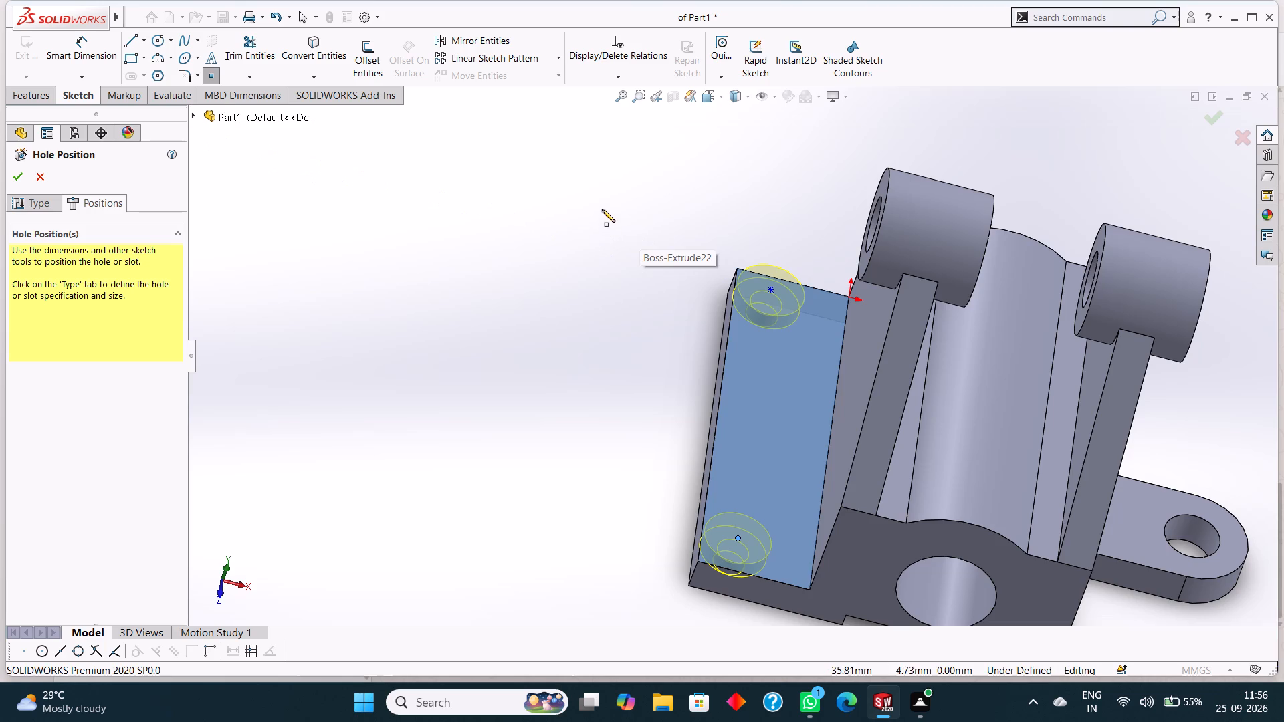
Dimension the rear hole's centre 8 mm from the flange's rear end edge.
{"action": "middle_click_drag", "start_coordinate": [602, 209], "coordinate": [580, 376]}
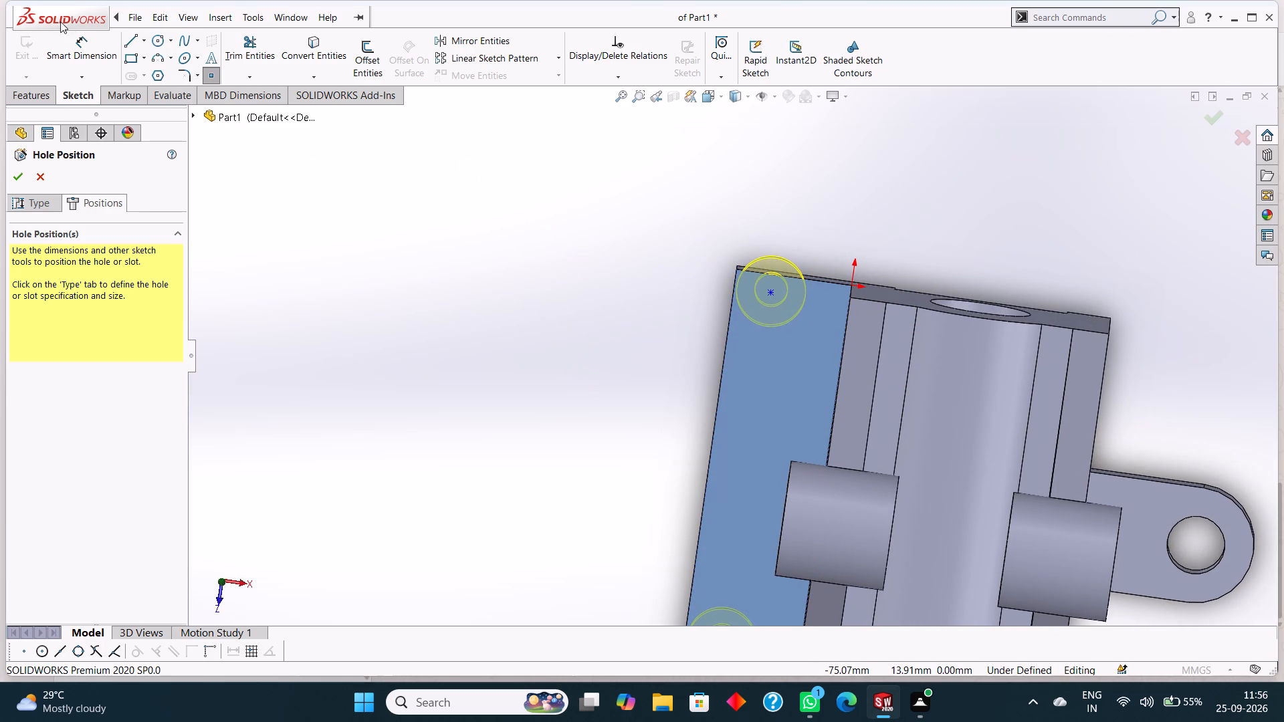
{"action": "left_click", "coordinate": [73, 102]}
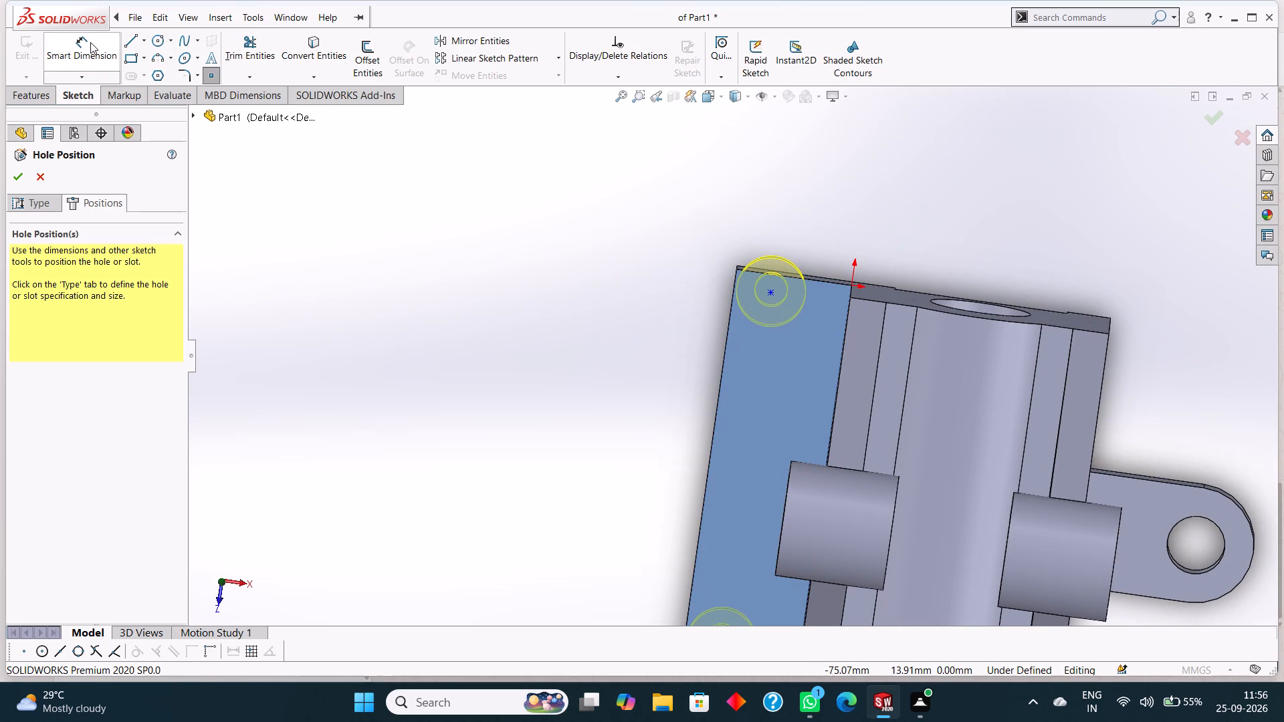
{"action": "left_click", "coordinate": [90, 42]}
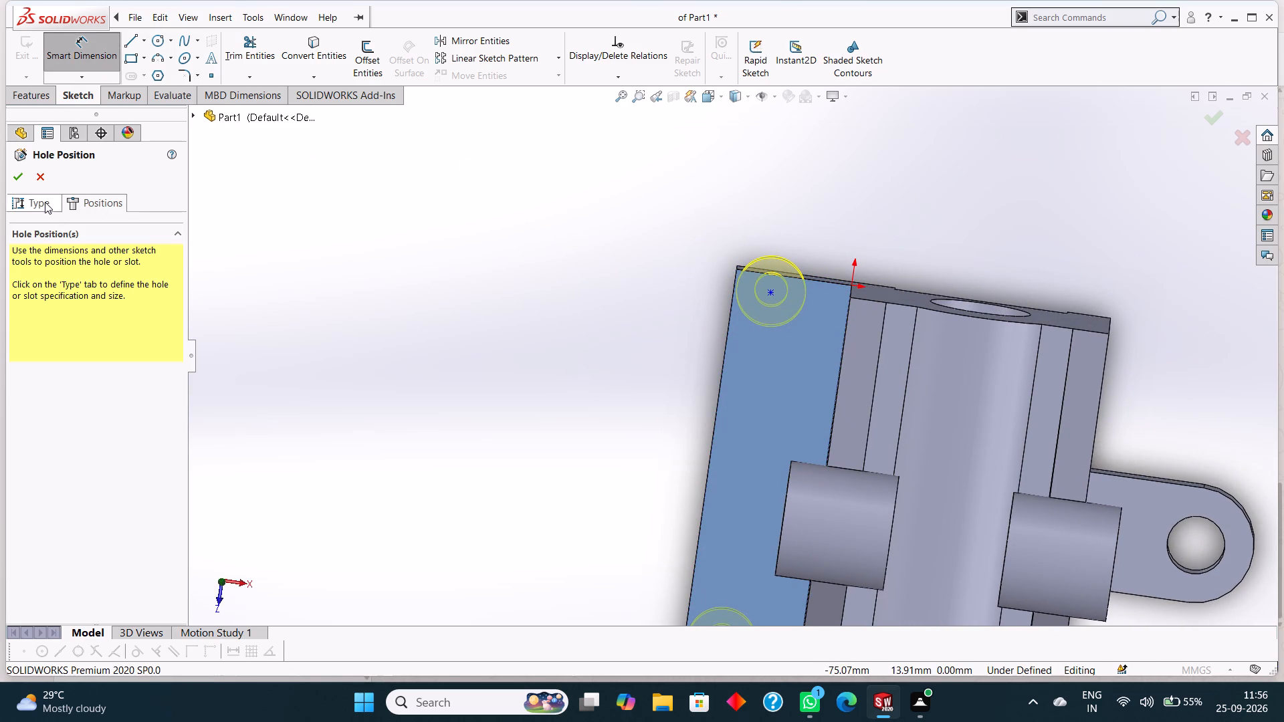
{"action": "left_click", "coordinate": [45, 202]}
{"action": "left_click", "coordinate": [81, 196]}
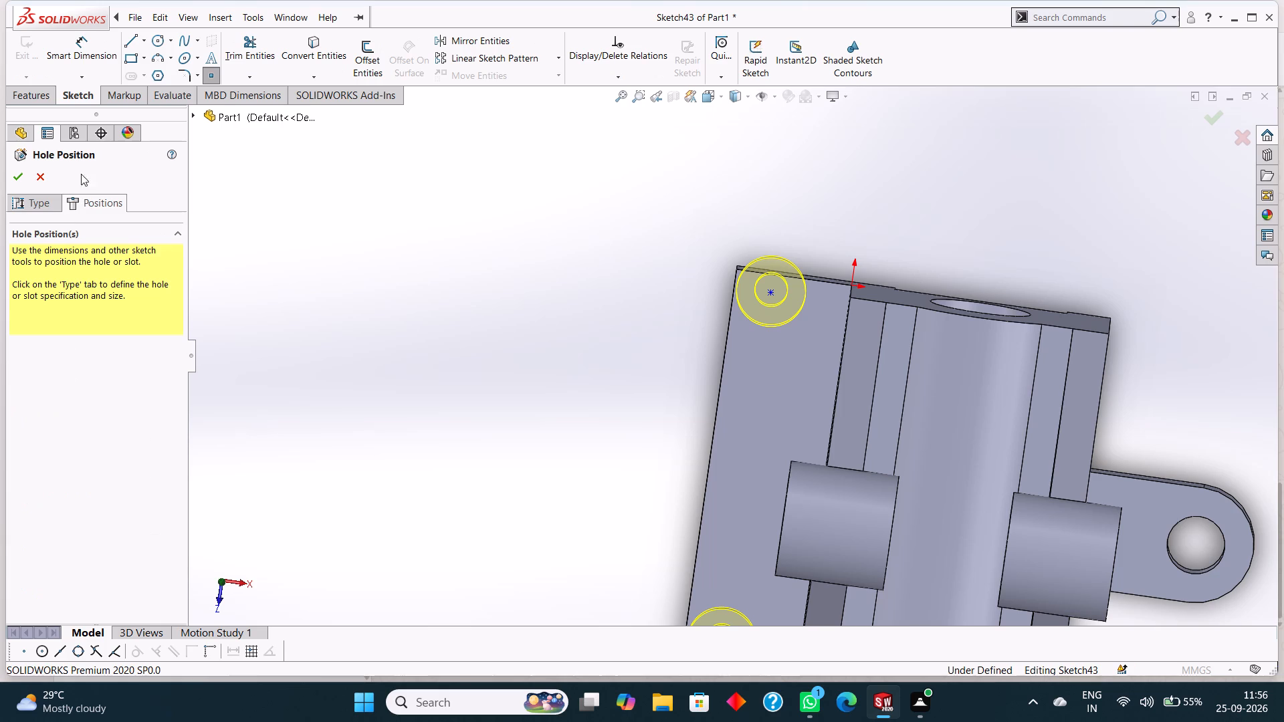
{"action": "left_click", "coordinate": [82, 45]}
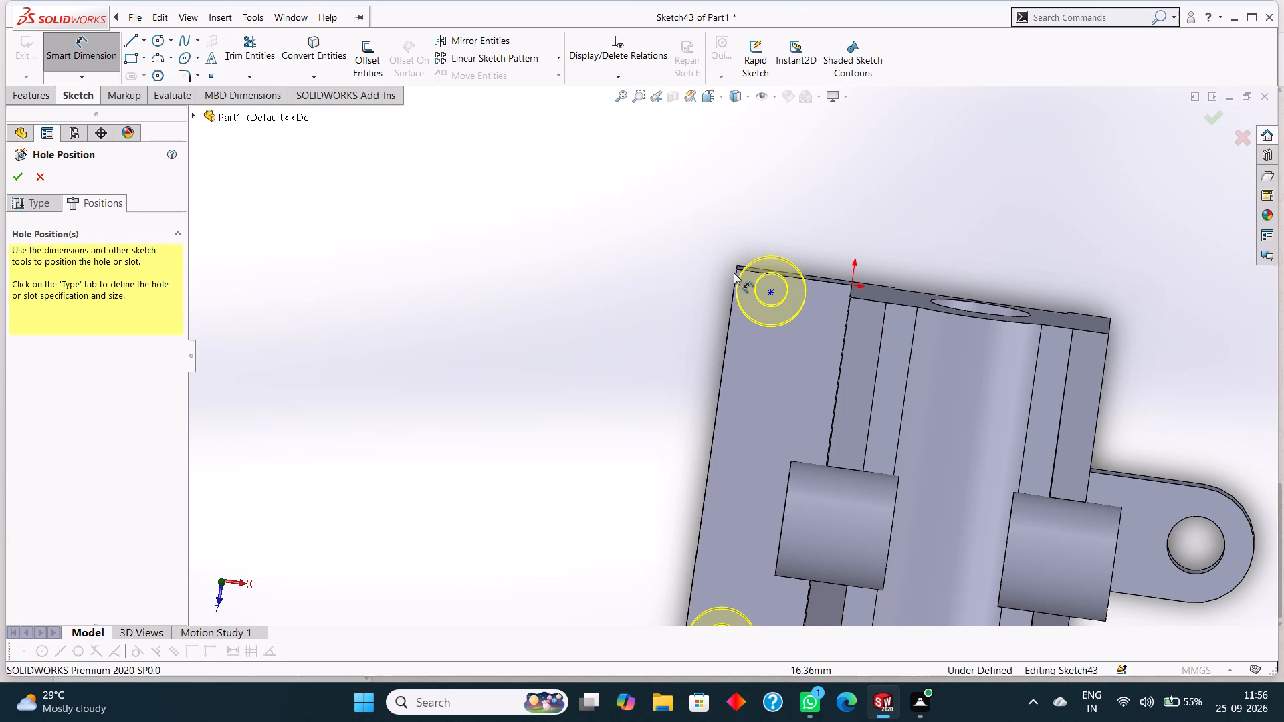
{"action": "left_click", "coordinate": [766, 291]}
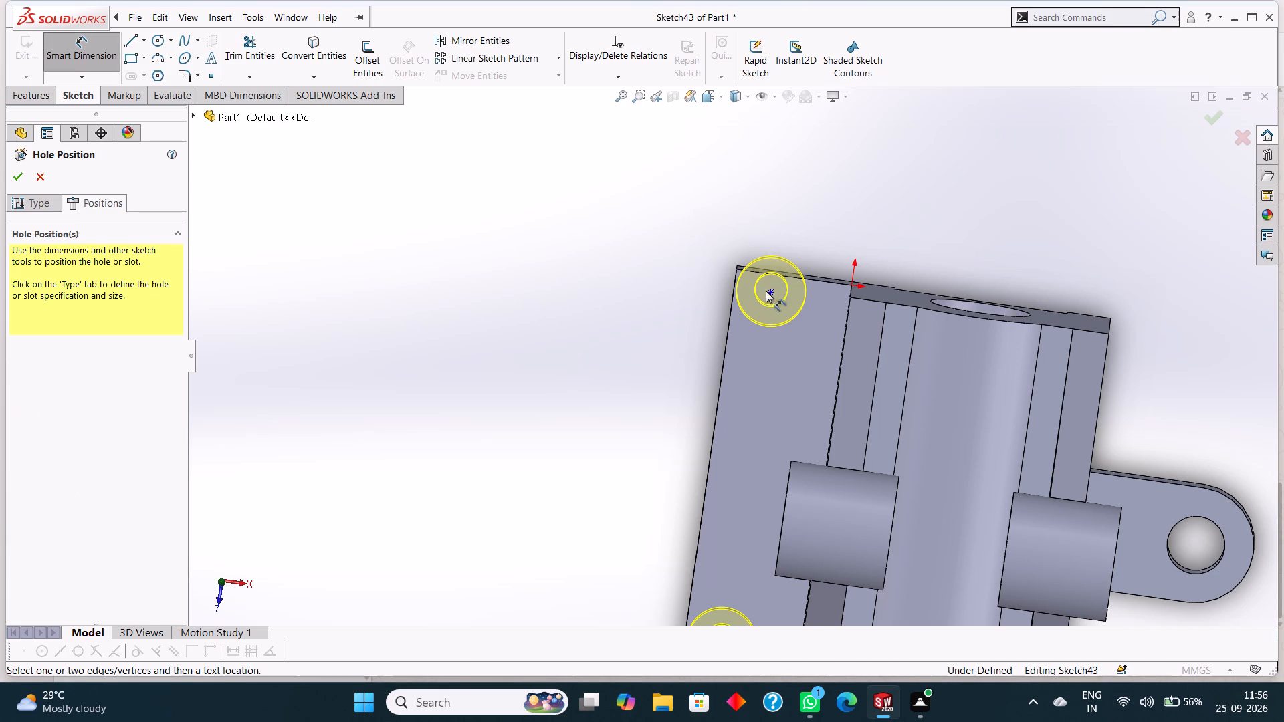
{"action": "left_click", "coordinate": [812, 279]}
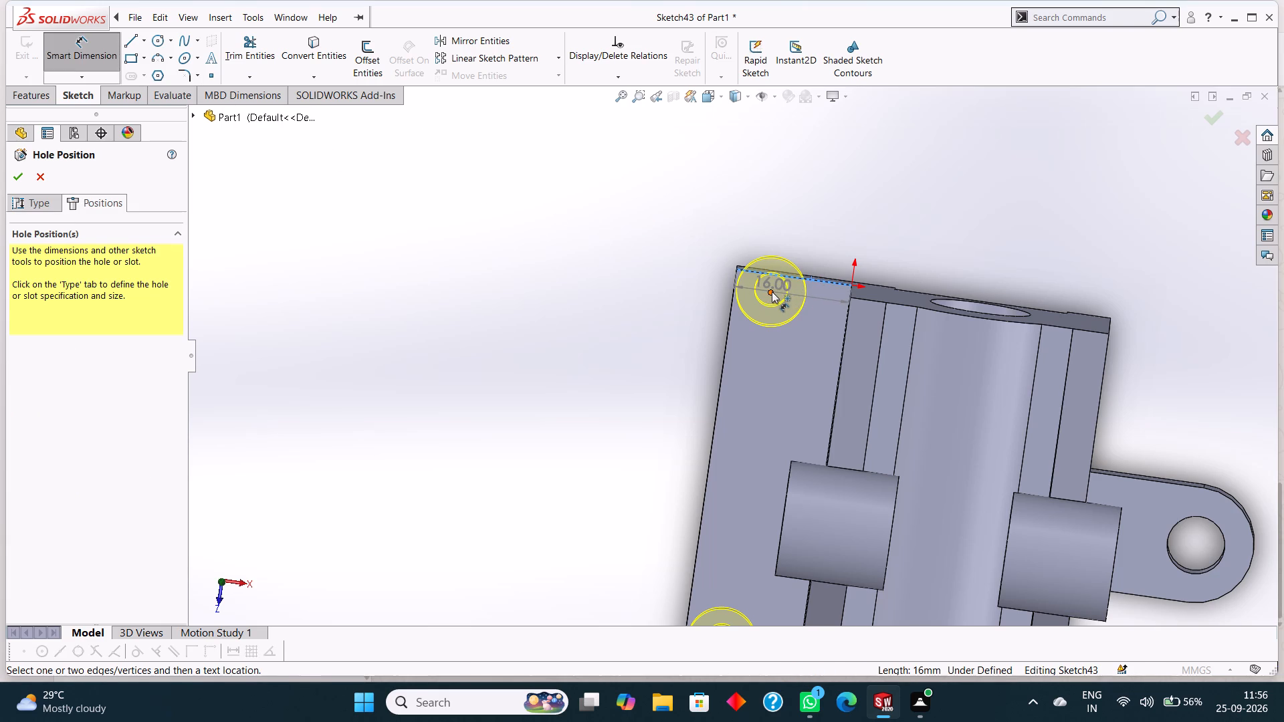
{"action": "left_click", "coordinate": [772, 291]}
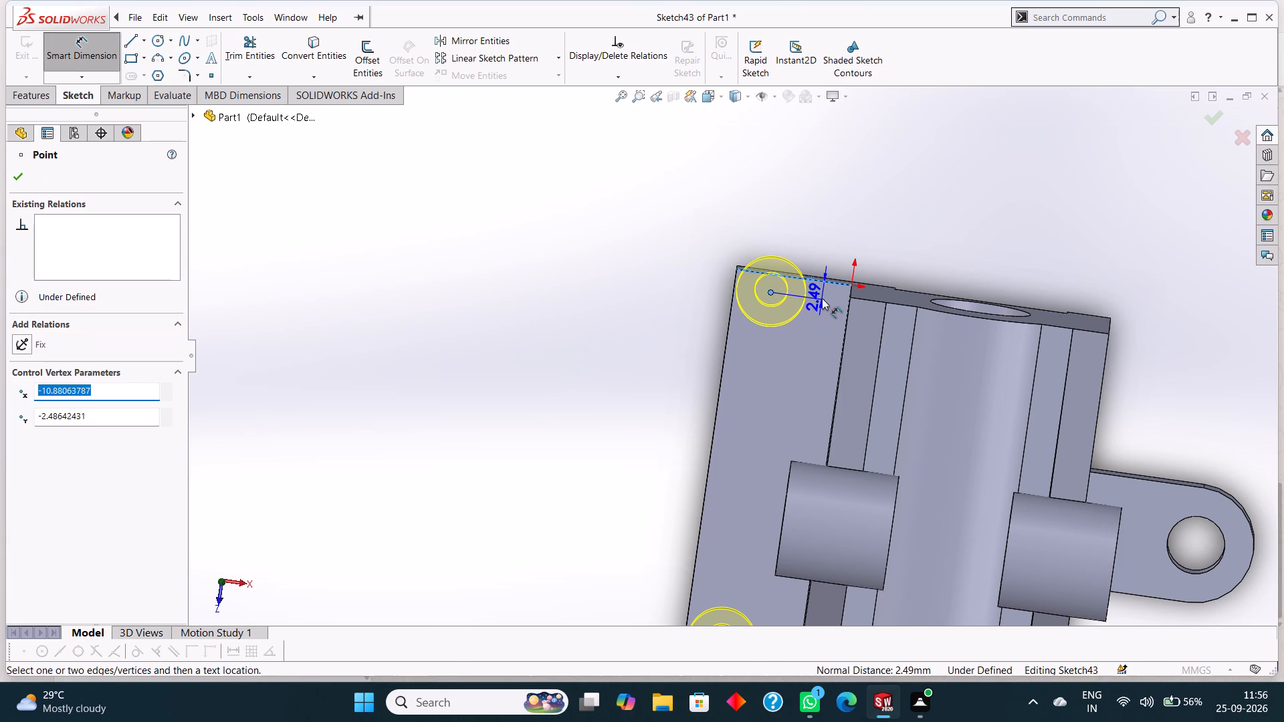
{"action": "left_click", "coordinate": [821, 298]}
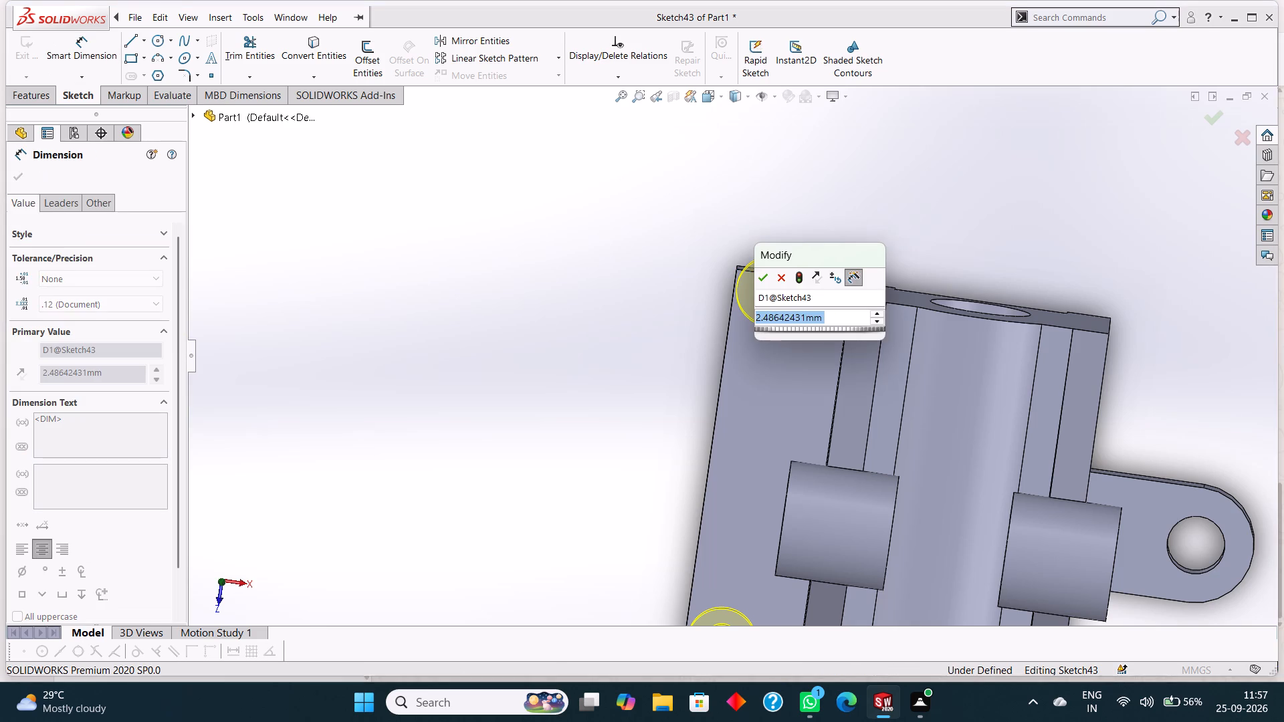
{"action": "key", "text": "8"}
{"action": "key", "text": "Return"}
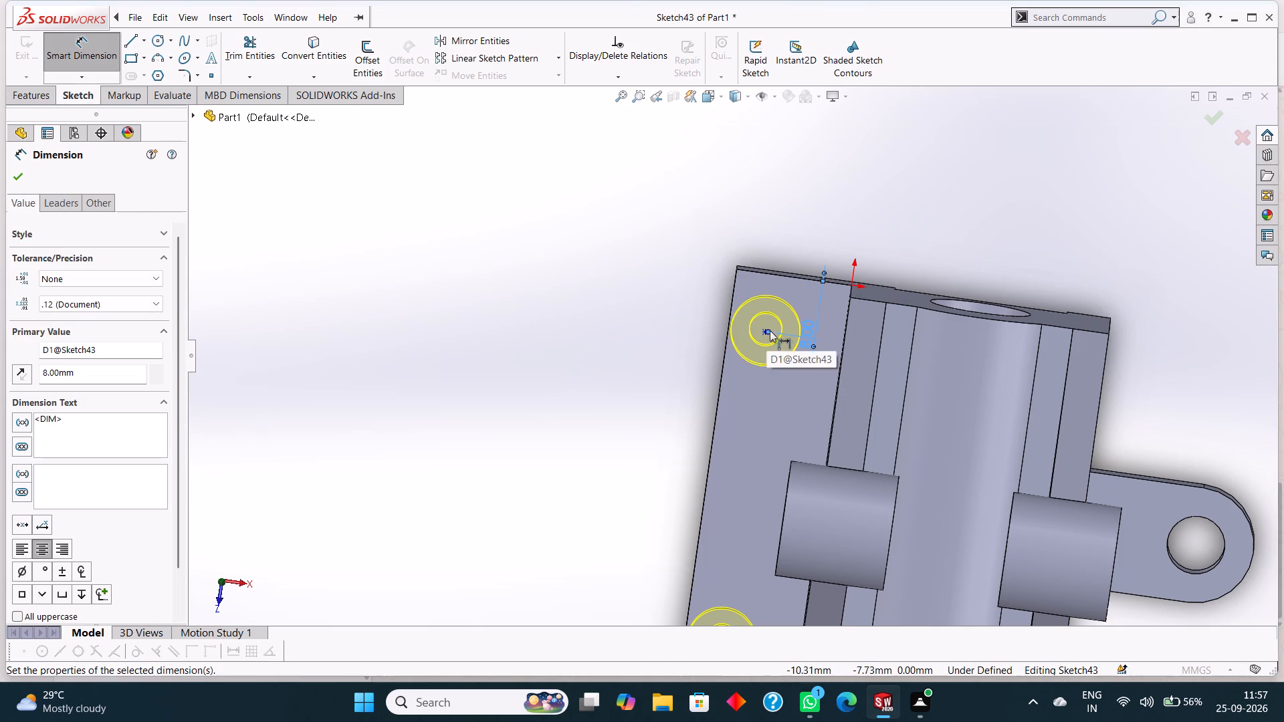
Dimension the rear hole's centre 8 mm from the flange's long outer edge.
{"action": "left_click", "coordinate": [732, 285]}
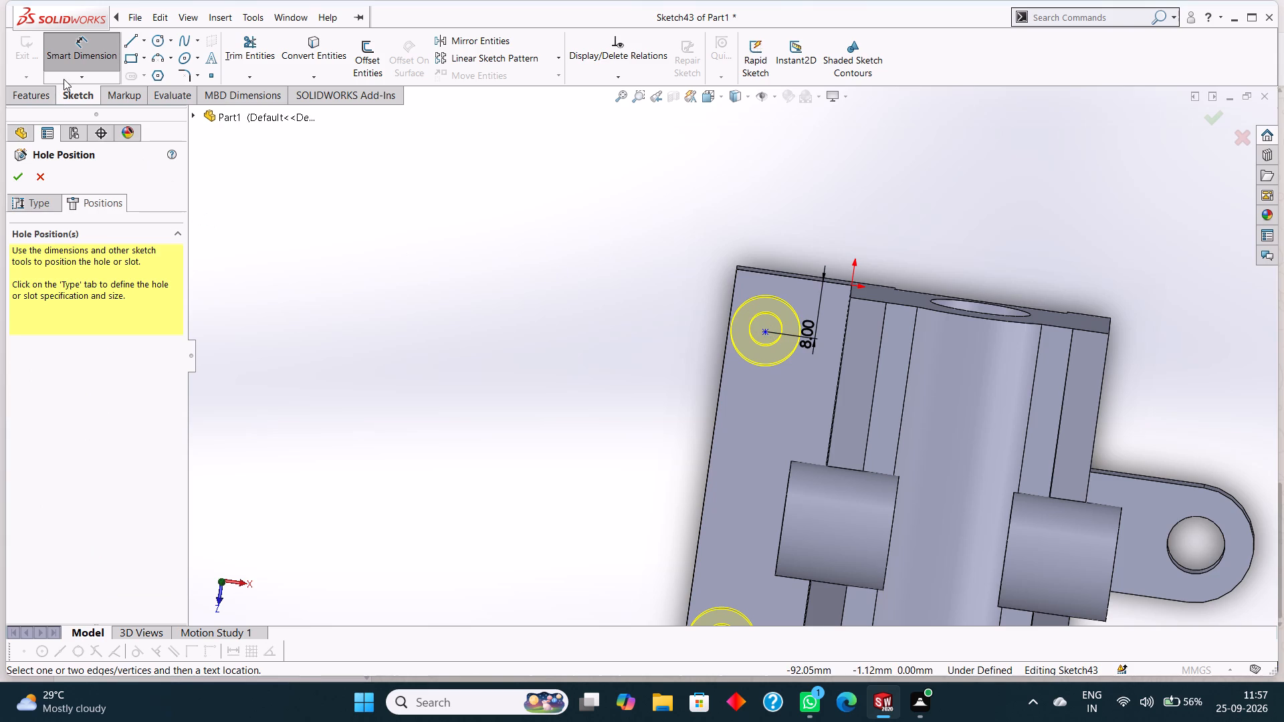
{"action": "left_click", "coordinate": [730, 308]}
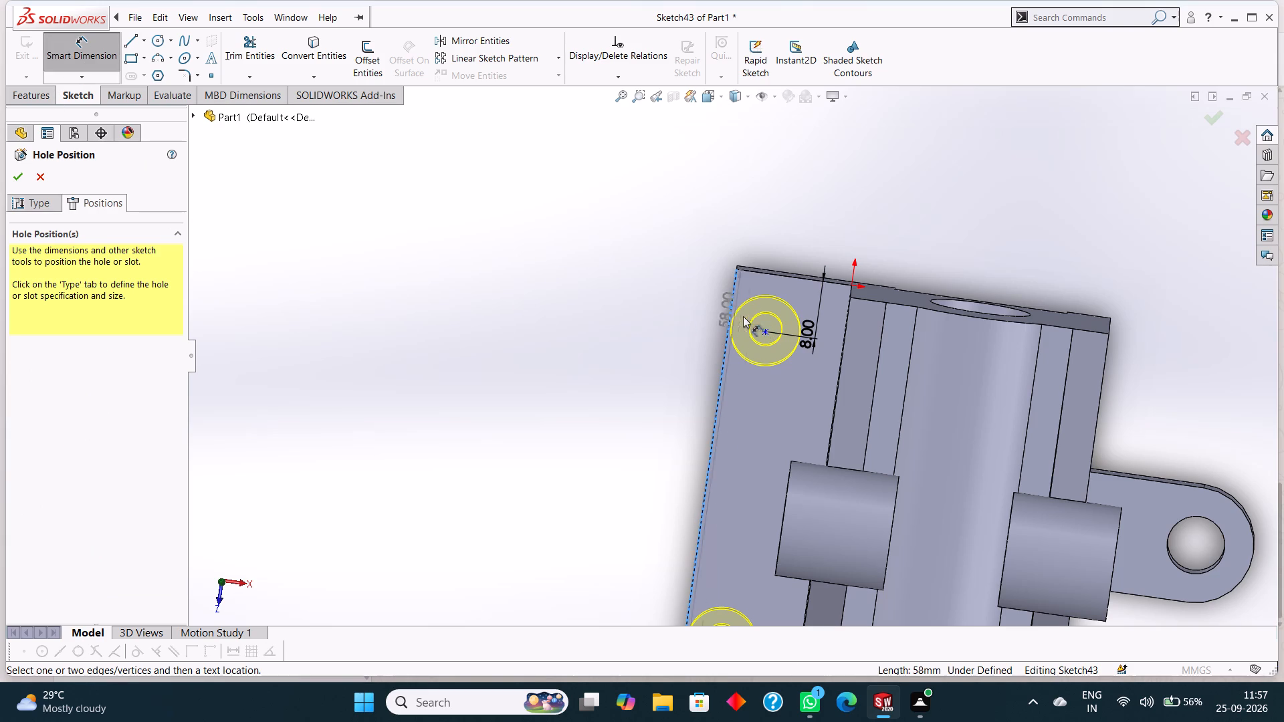
{"action": "left_click", "coordinate": [763, 330]}
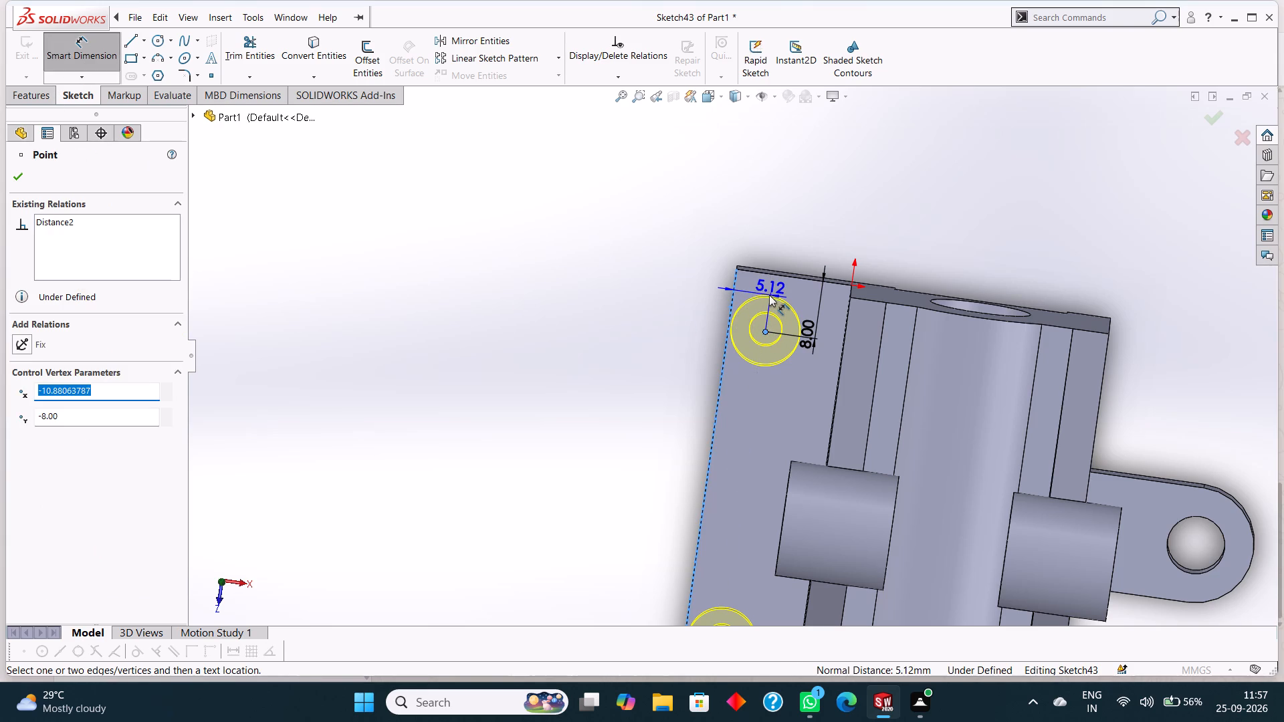
{"action": "left_click", "coordinate": [769, 295]}
{"action": "key", "text": "8"}
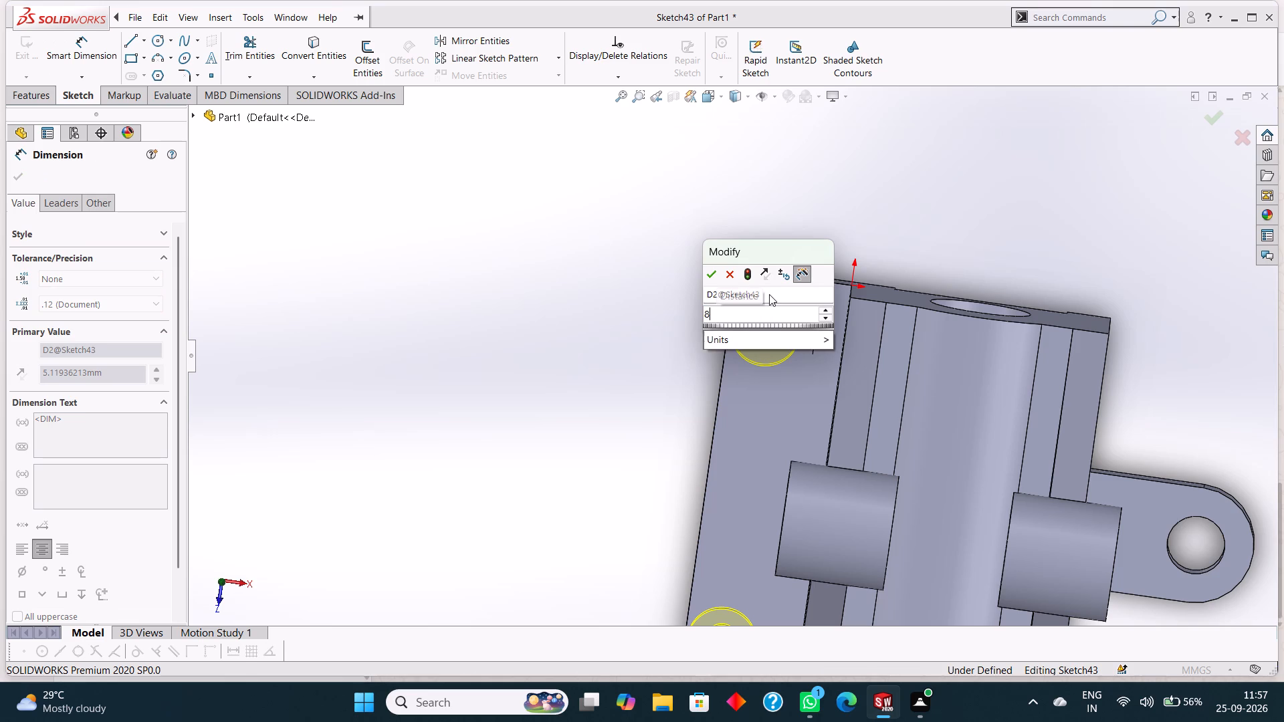
{"action": "key", "text": "Return"}
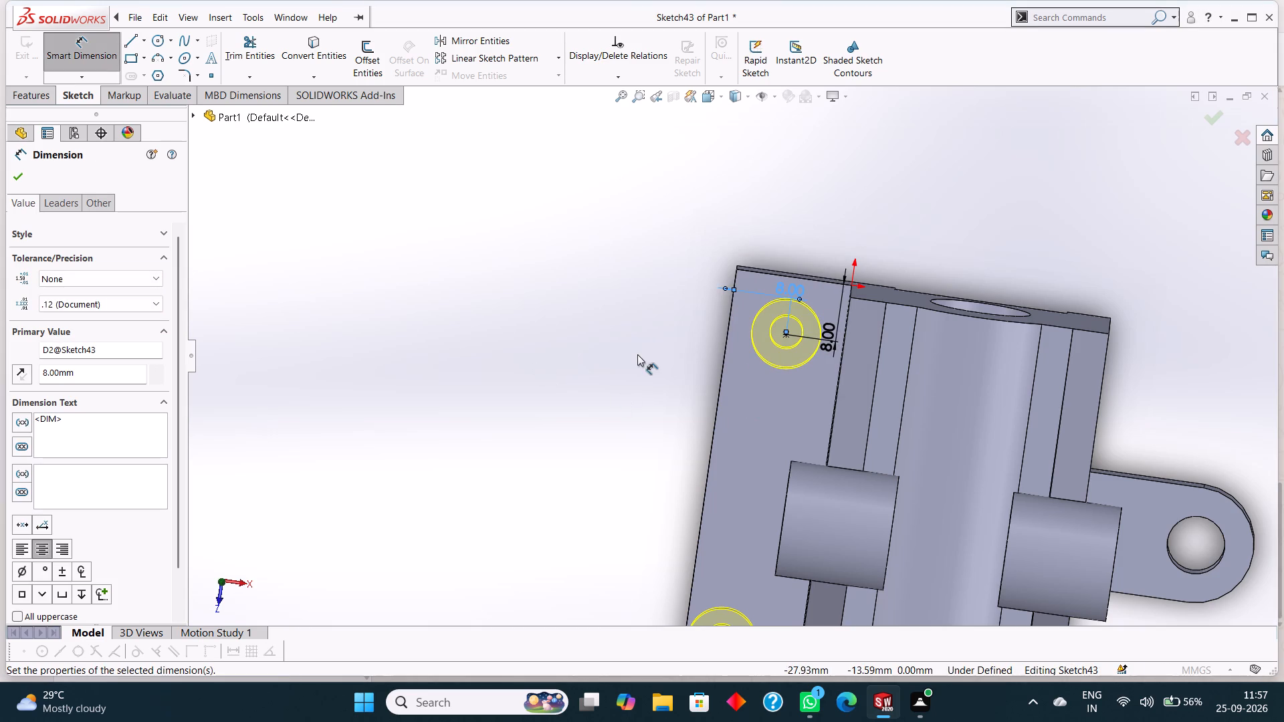
Dimension the front hole's centre 8 mm from the flange's long outer edge and 8 mm from its front end edge.
{"action": "scroll", "coordinate": [637, 354], "scroll_direction": "up", "scroll_amount": 3}
{"action": "scroll", "coordinate": [791, 589], "scroll_direction": "down", "scroll_amount": 4}
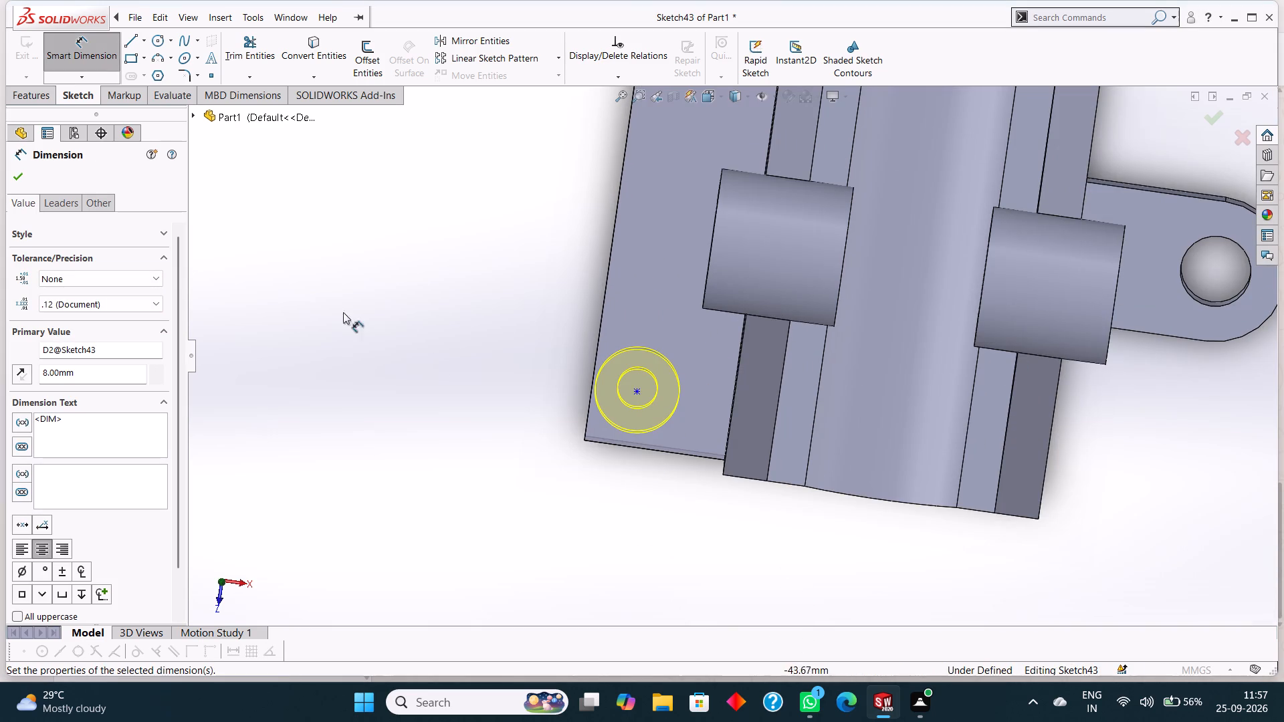
{"action": "left_click", "coordinate": [598, 340]}
{"action": "left_click", "coordinate": [639, 388]}
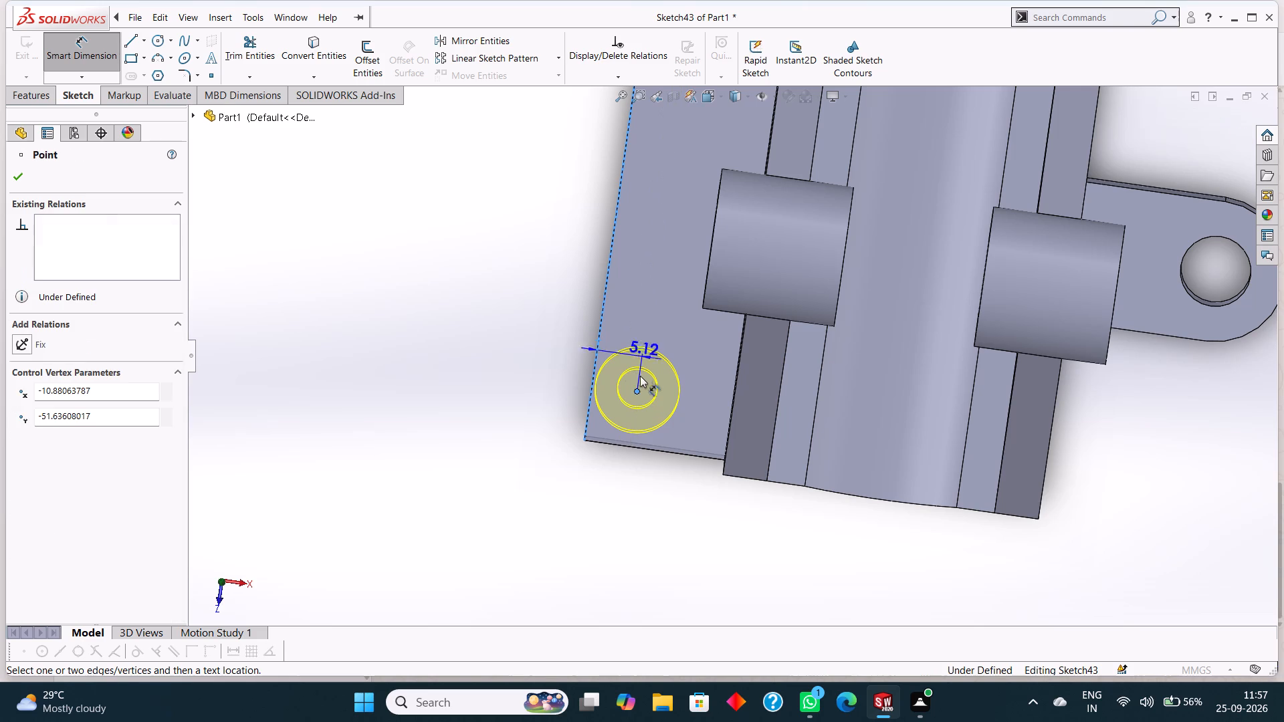
{"action": "left_click", "coordinate": [657, 327]}
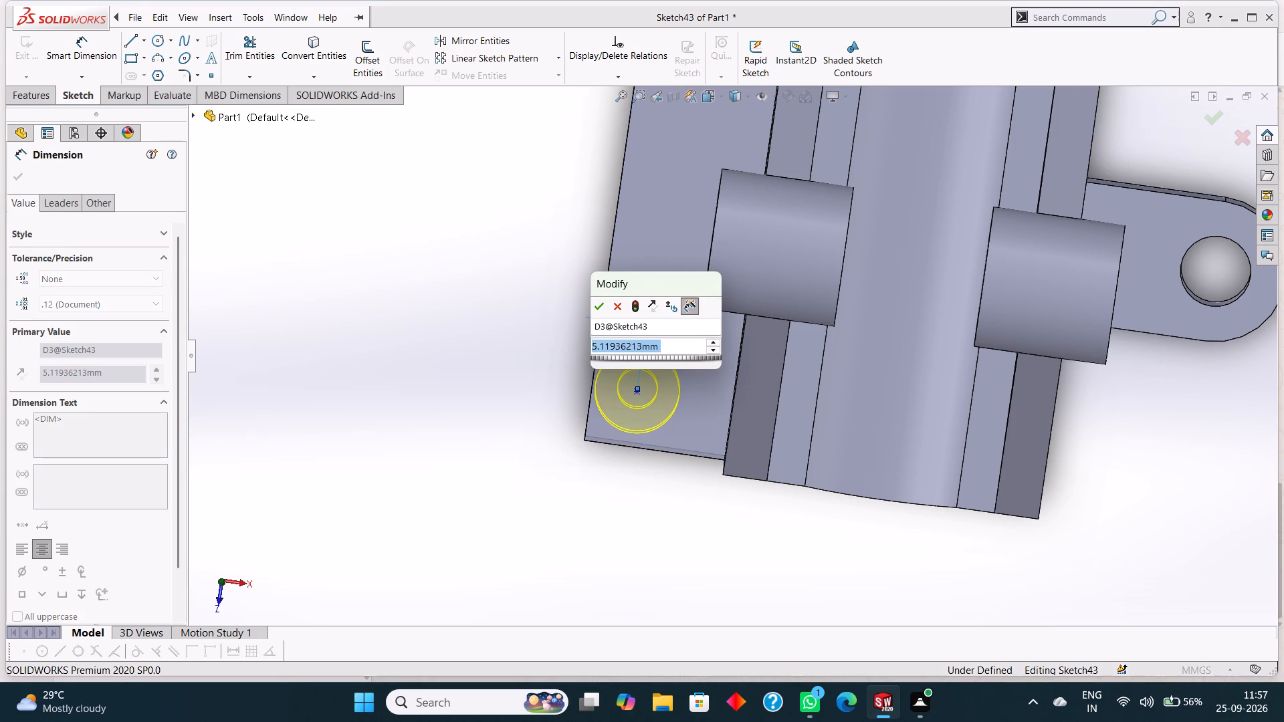
{"action": "key", "text": "8"}
{"action": "key", "text": "Return"}
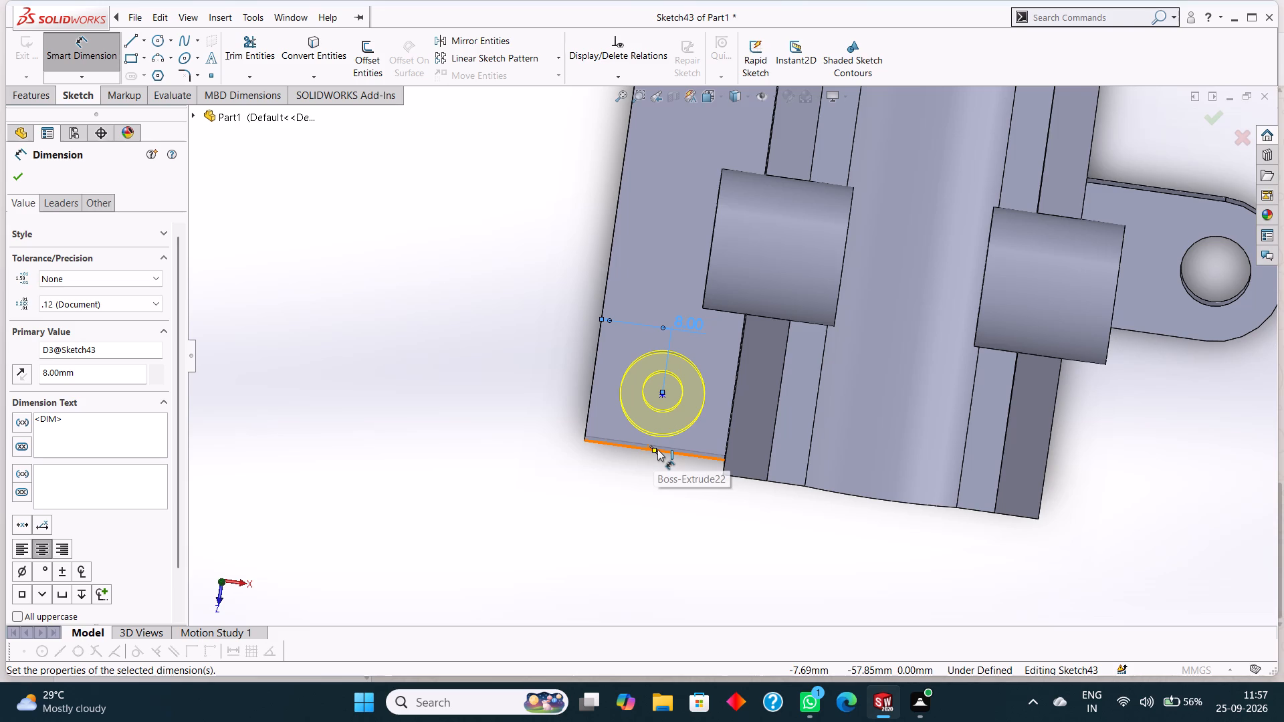
{"action": "left_click", "coordinate": [677, 453]}
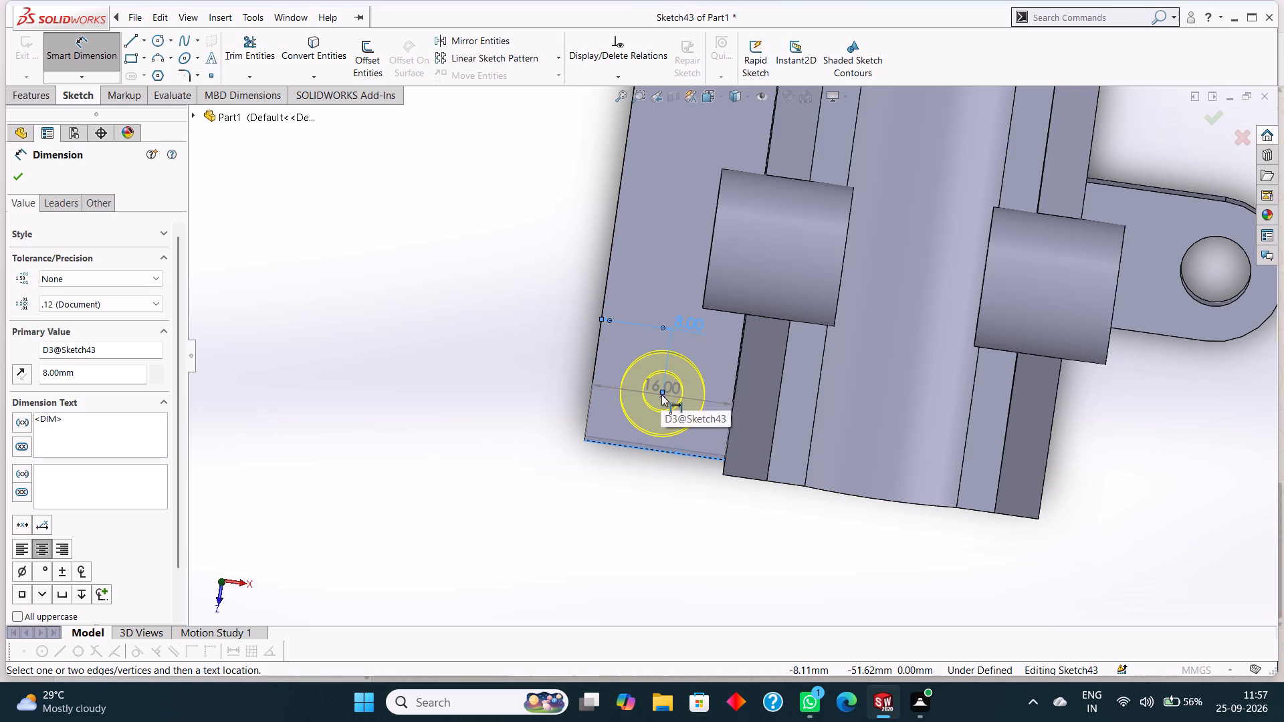
{"action": "left_click", "coordinate": [661, 394]}
{"action": "left_click", "coordinate": [716, 388]}
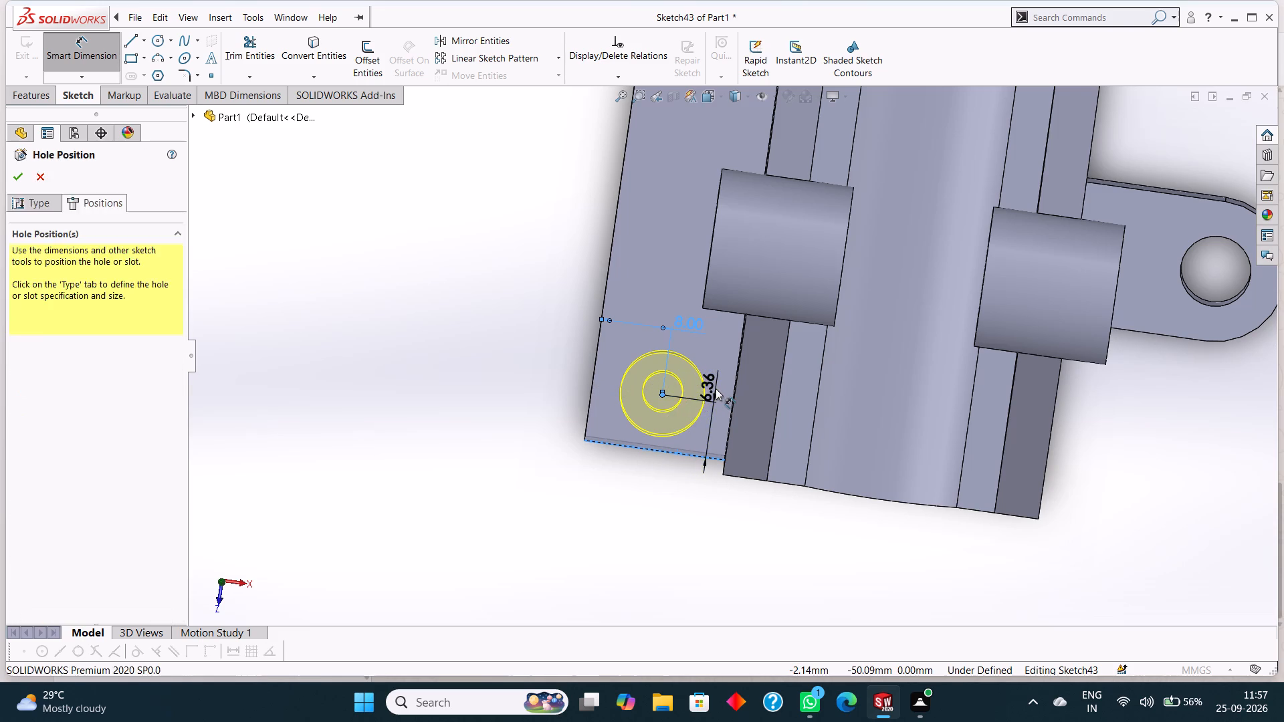
{"action": "key", "text": "8"}
{"action": "key", "text": "Return"}
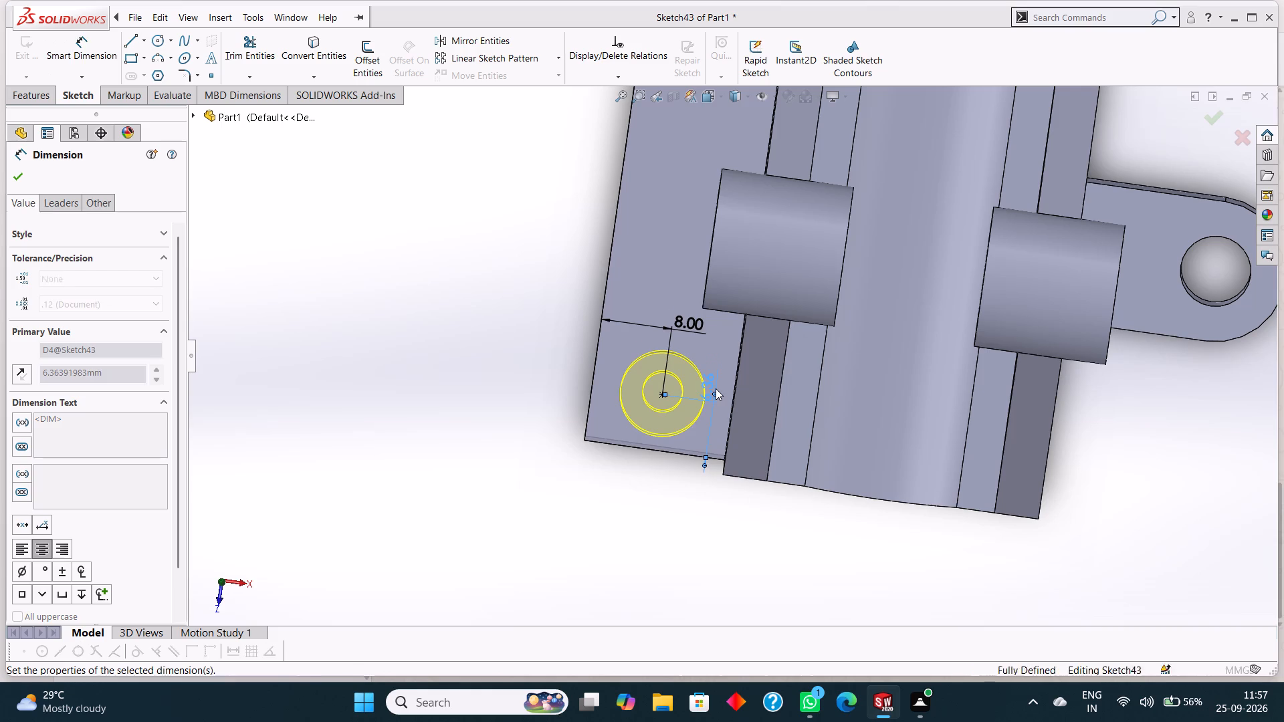
{"action": "left_click", "coordinate": [17, 178]}
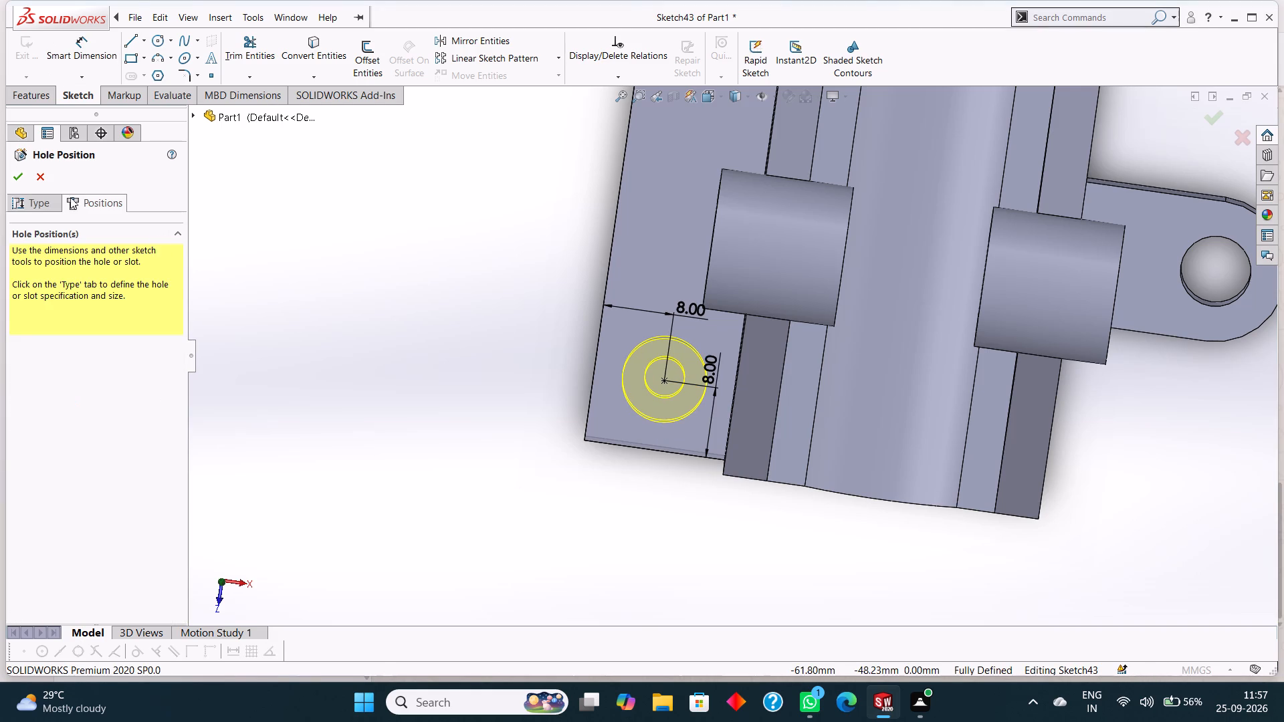
Review the hole specification and preview, and create the two counterbored holes through the flange.
{"action": "left_click", "coordinate": [45, 198]}
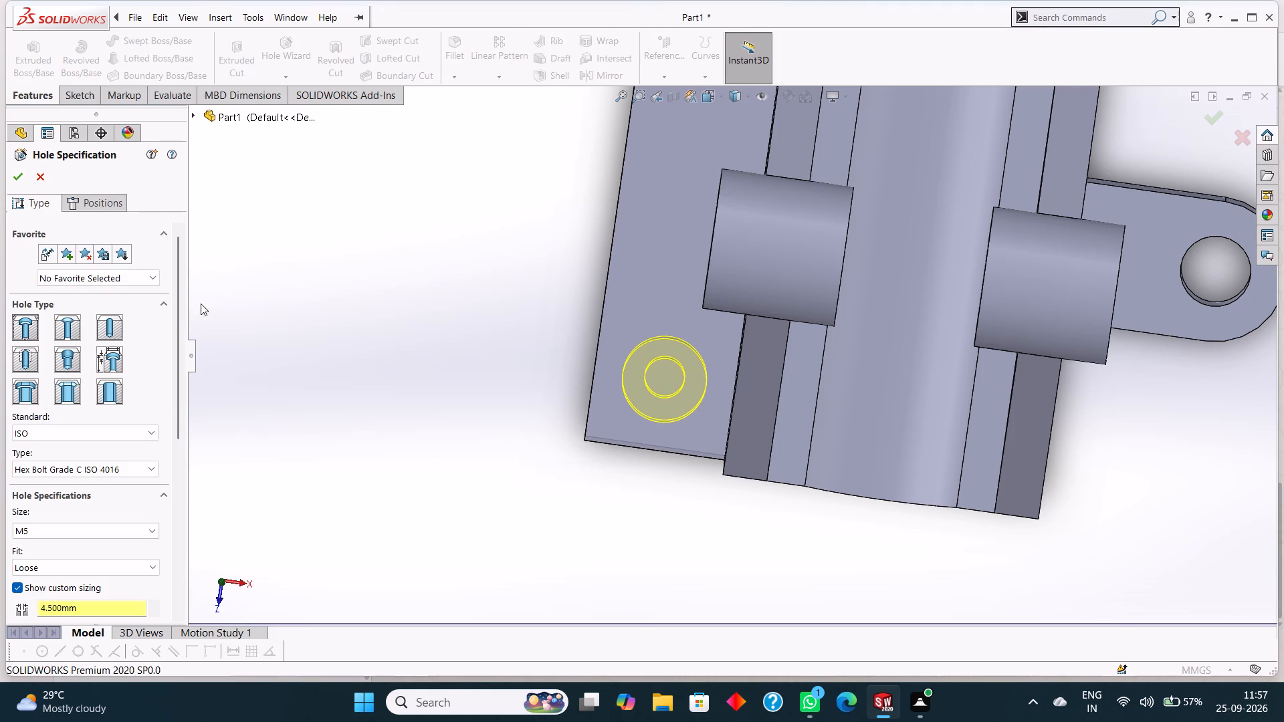
{"action": "left_click_drag", "start_coordinate": [179, 297], "coordinate": [195, 510]}
{"action": "middle_click_drag", "start_coordinate": [349, 471], "coordinate": [363, 437]}
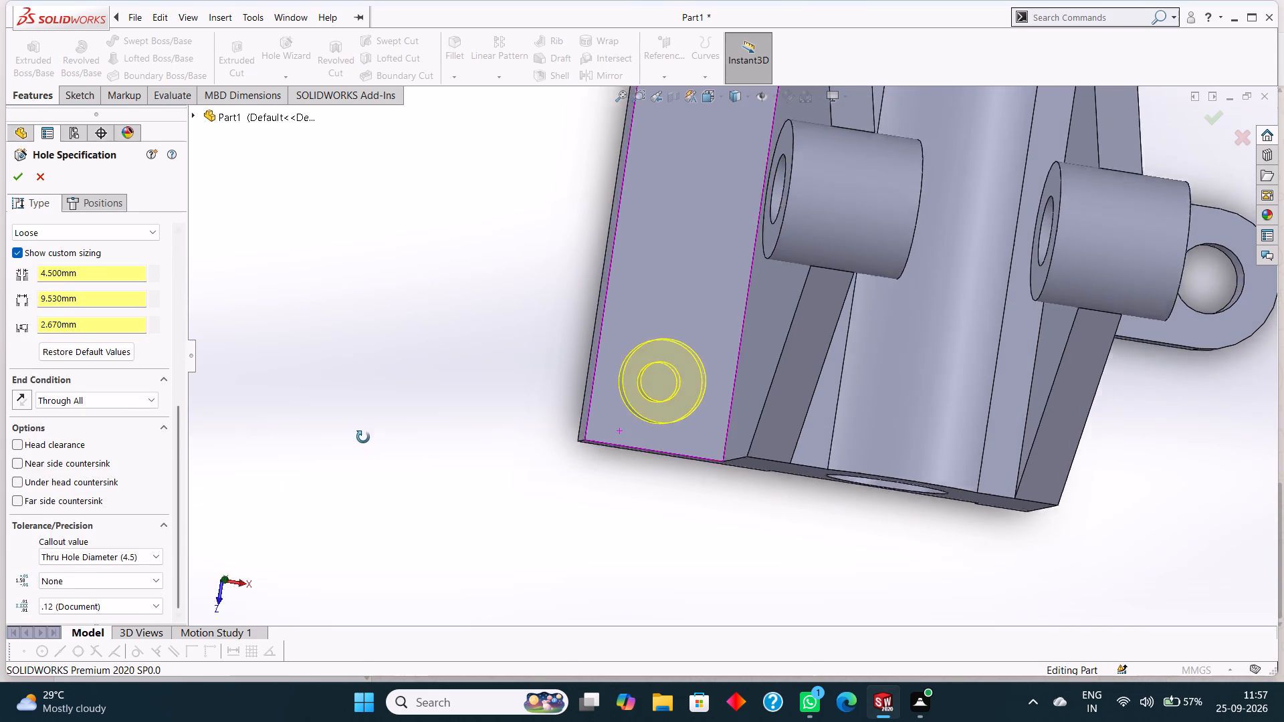
{"action": "middle_click_drag", "start_coordinate": [363, 437], "coordinate": [364, 423]}
{"action": "scroll", "coordinate": [362, 410], "scroll_direction": "up", "scroll_amount": 4}
{"action": "middle_click_drag", "start_coordinate": [385, 396], "coordinate": [410, 318]}
{"action": "scroll", "coordinate": [411, 337], "scroll_direction": "up", "scroll_amount": 1}
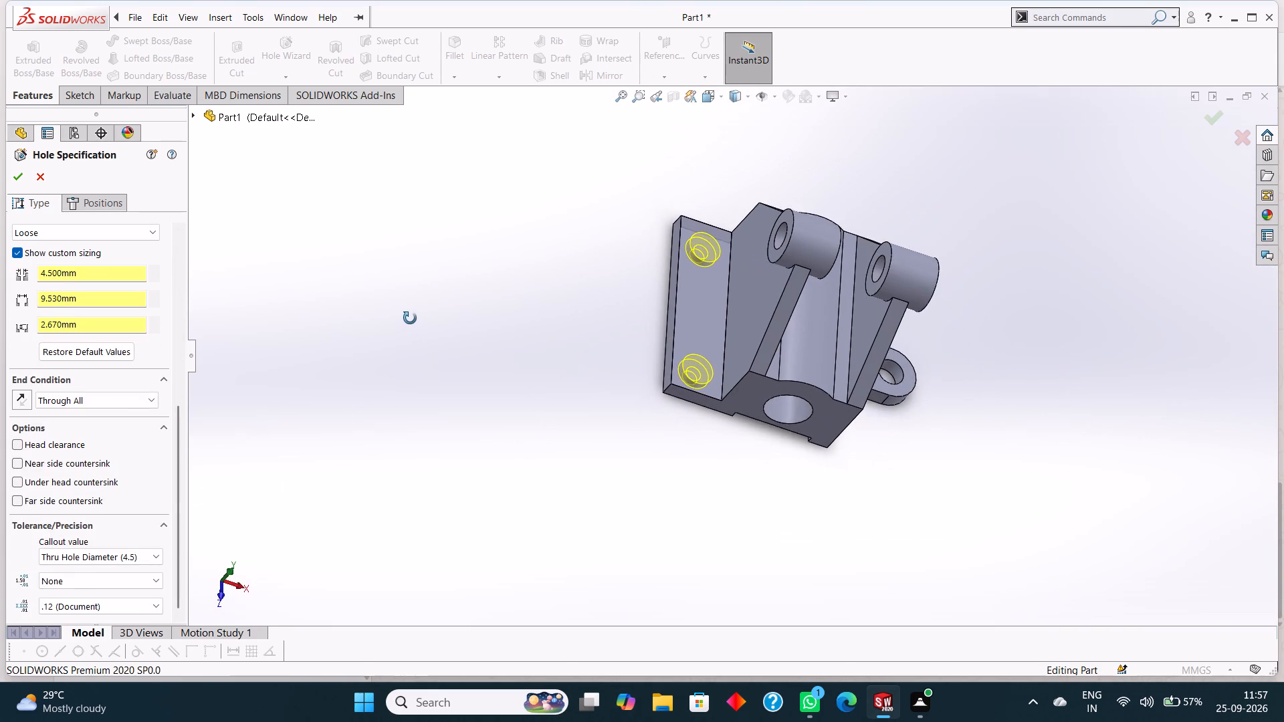
{"action": "middle_click_drag", "start_coordinate": [410, 318], "coordinate": [471, 319]}
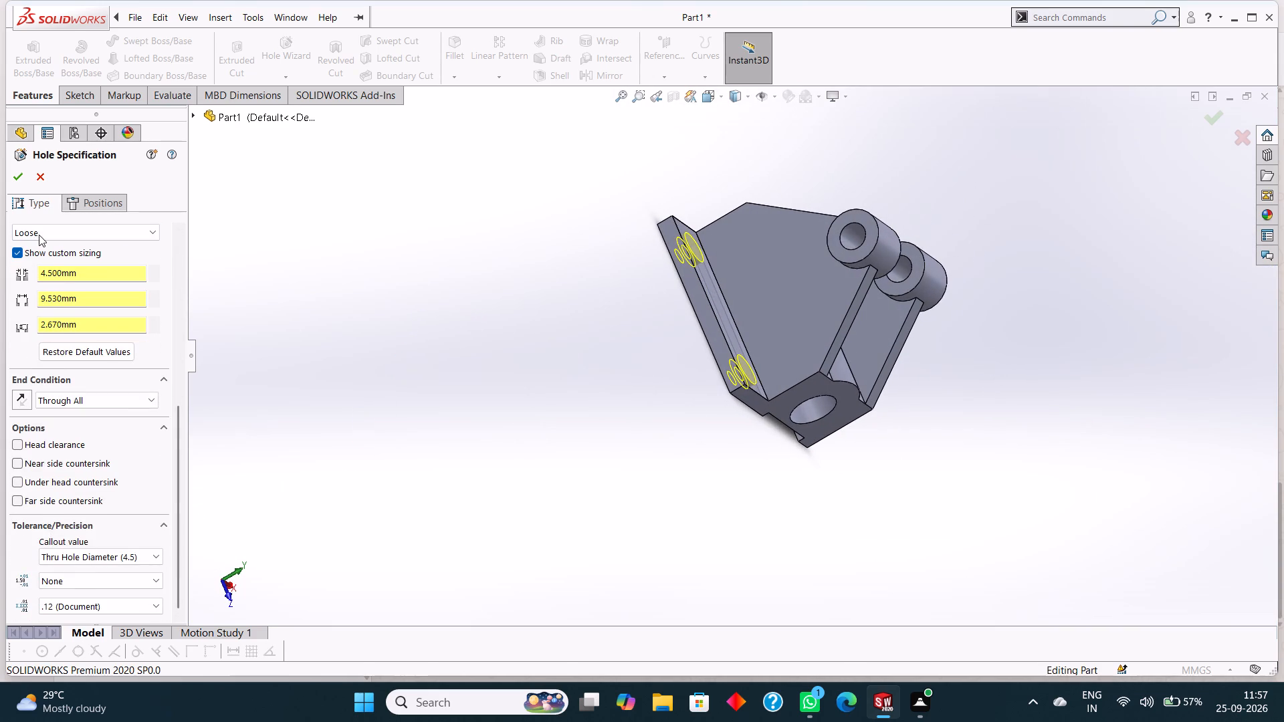
{"action": "left_click", "coordinate": [20, 179]}
Examine the finished part with its counterbored flange, webs and lug from several angles.
{"action": "left_click", "coordinate": [384, 283]}
{"action": "middle_click_drag", "start_coordinate": [393, 290], "coordinate": [315, 231]}
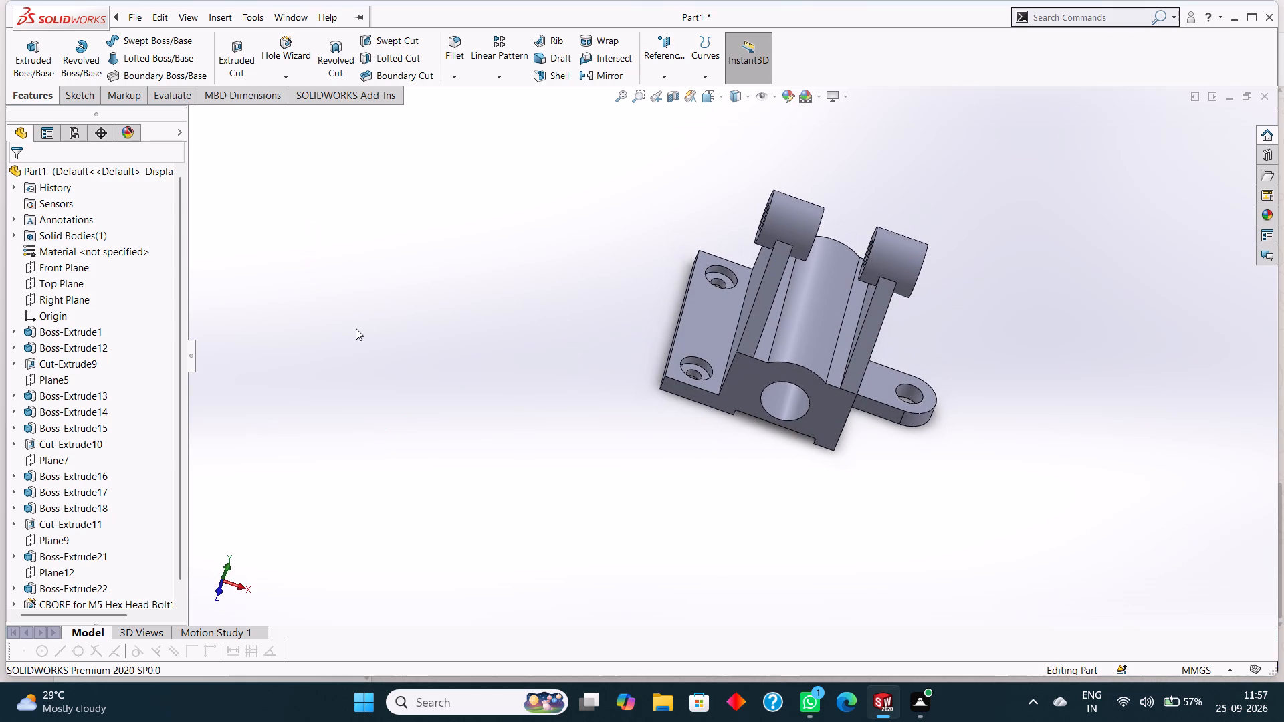
{"action": "middle_click_drag", "start_coordinate": [356, 328], "coordinate": [348, 265]}
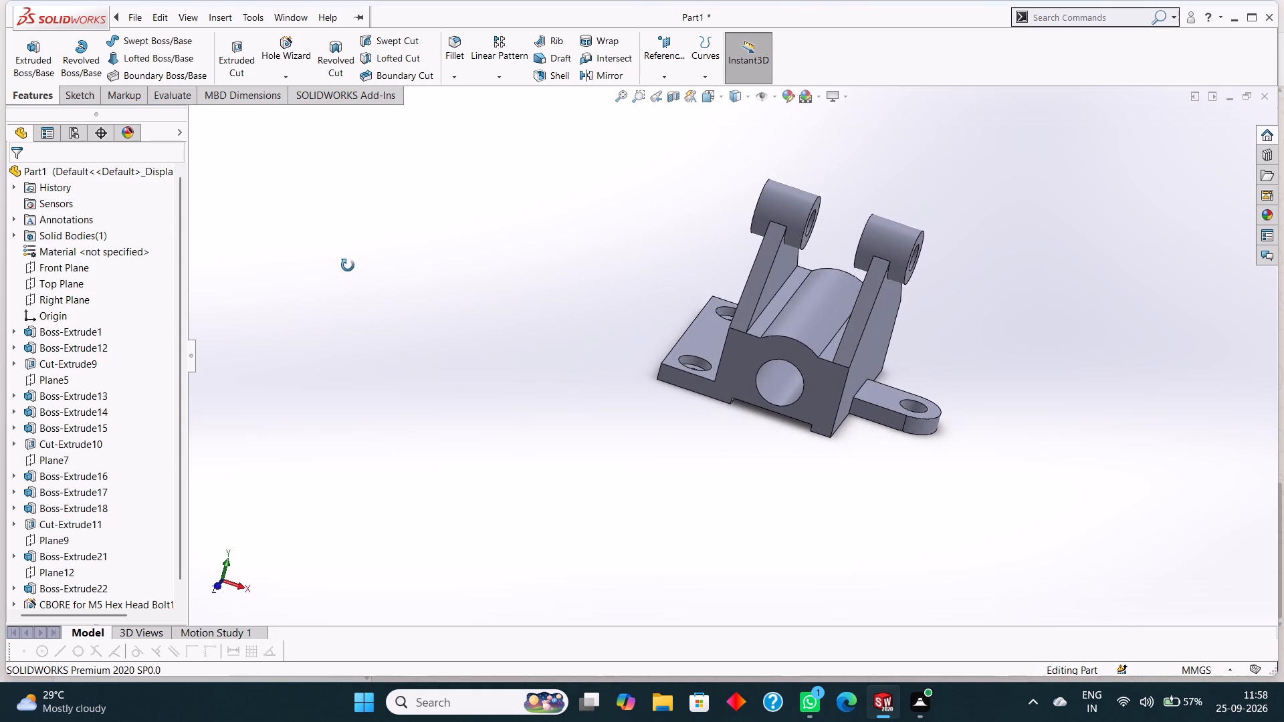
{"action": "middle_click_drag", "start_coordinate": [348, 265], "coordinate": [338, 260]}
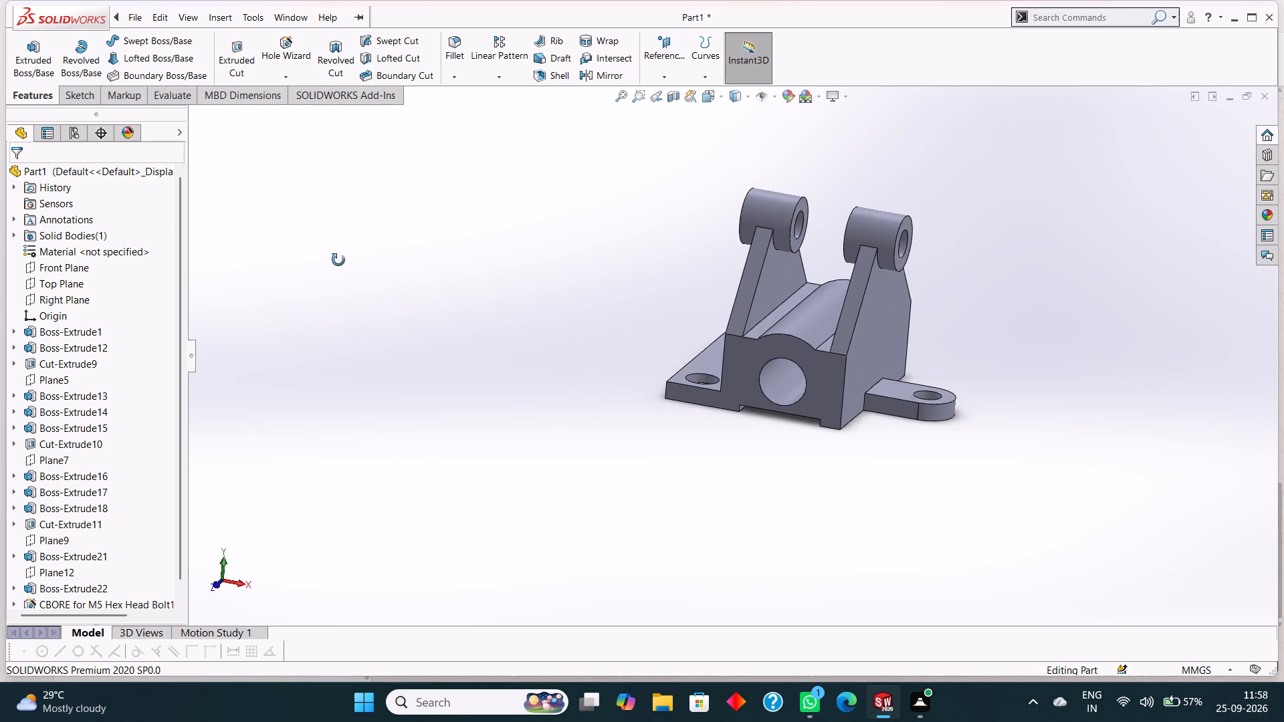
{"action": "middle_click_drag", "start_coordinate": [338, 260], "coordinate": [354, 231]}
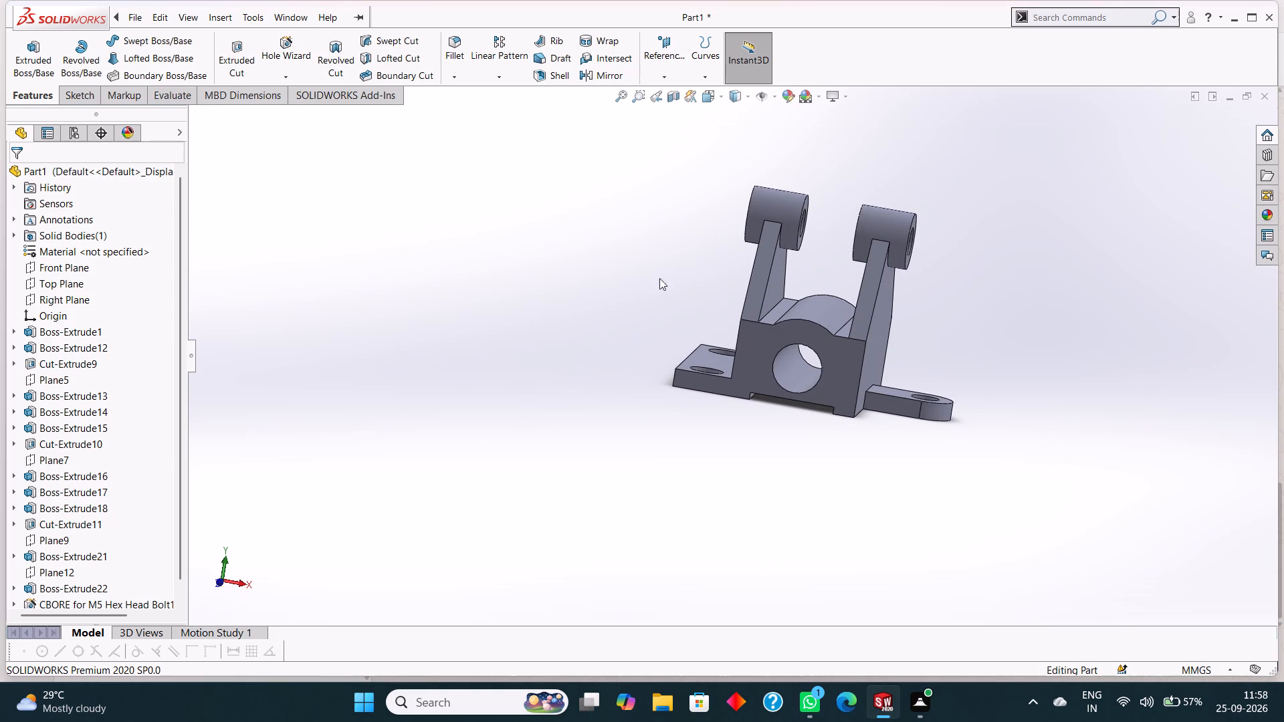
{"action": "scroll", "coordinate": [1016, 230], "scroll_direction": "down", "scroll_amount": 2}
{"action": "scroll", "coordinate": [1004, 229], "scroll_direction": "up", "scroll_amount": 1}
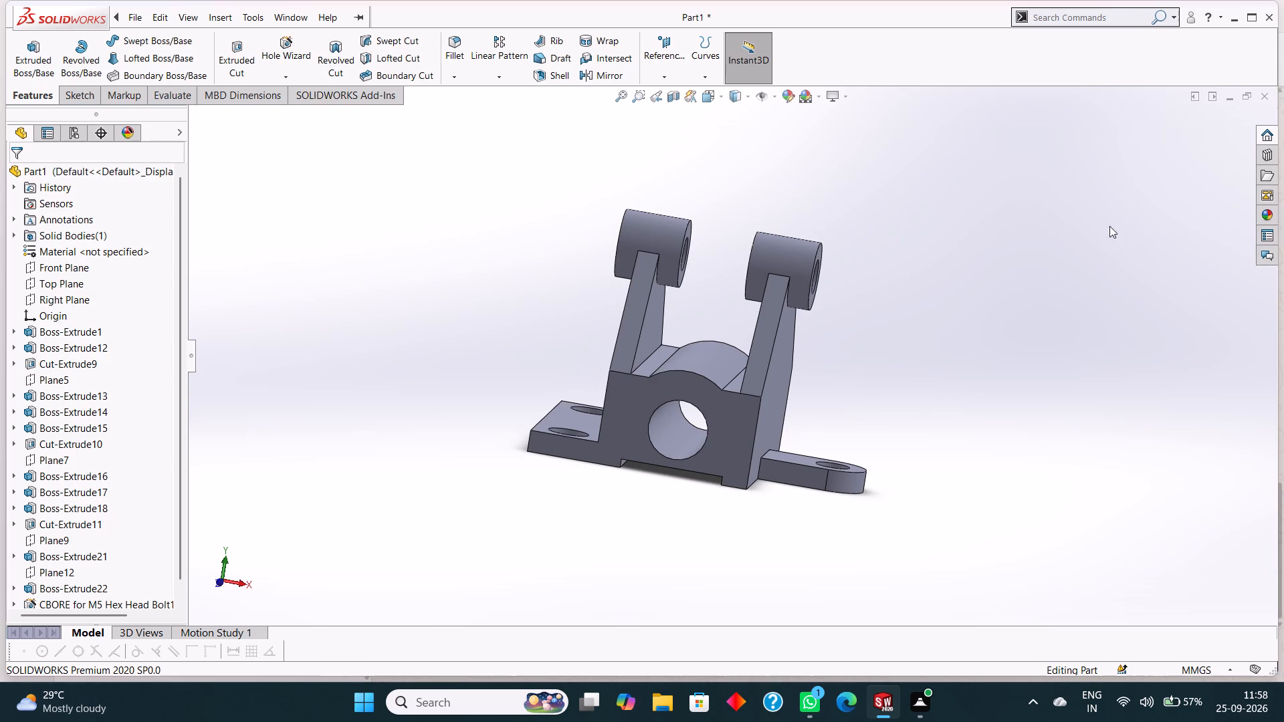
{"action": "scroll", "coordinate": [1096, 235], "scroll_direction": "up", "scroll_amount": 1}
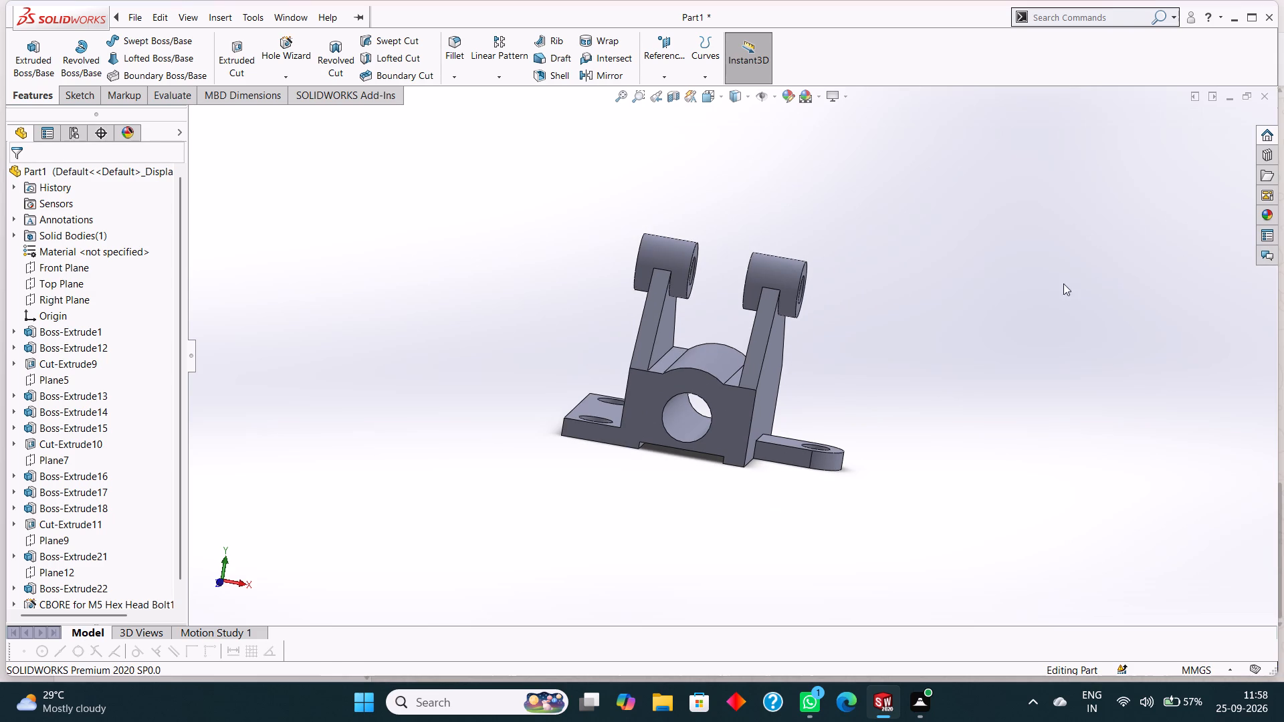
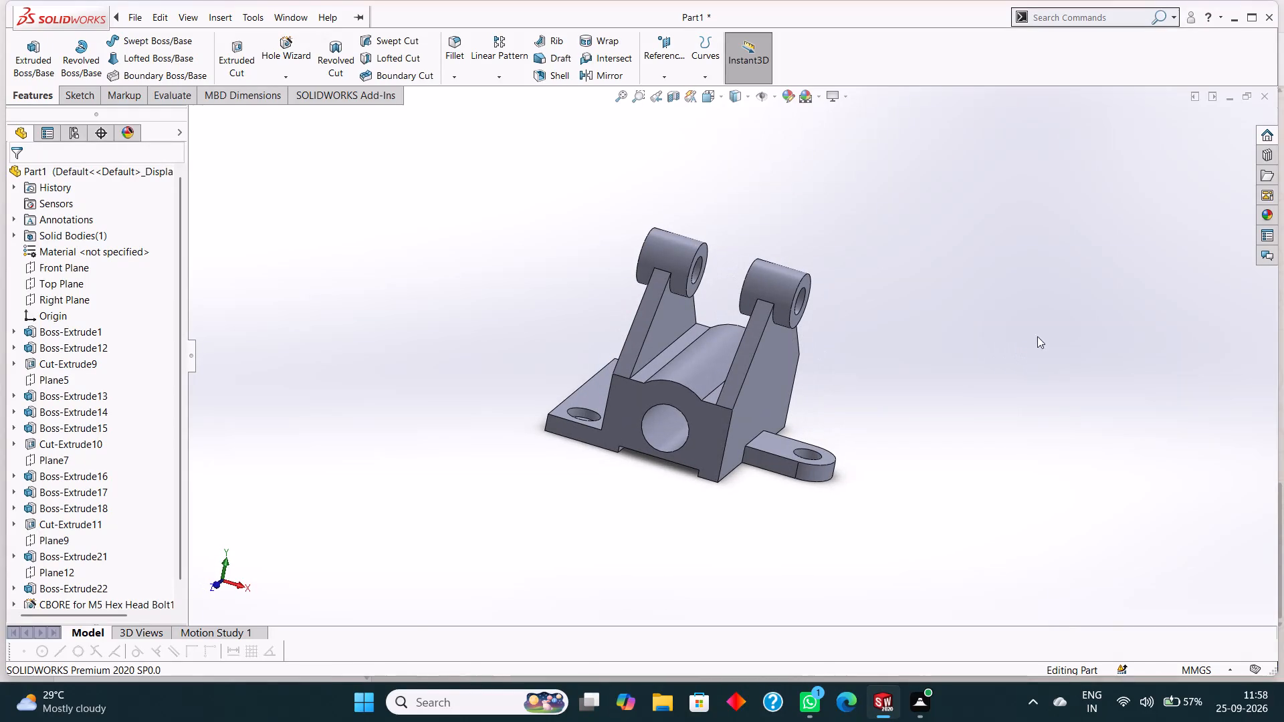
Apply the carbon steel appearance from the Metal > Steel library to the whole part.
{"action": "left_click", "coordinate": [1264, 215]}
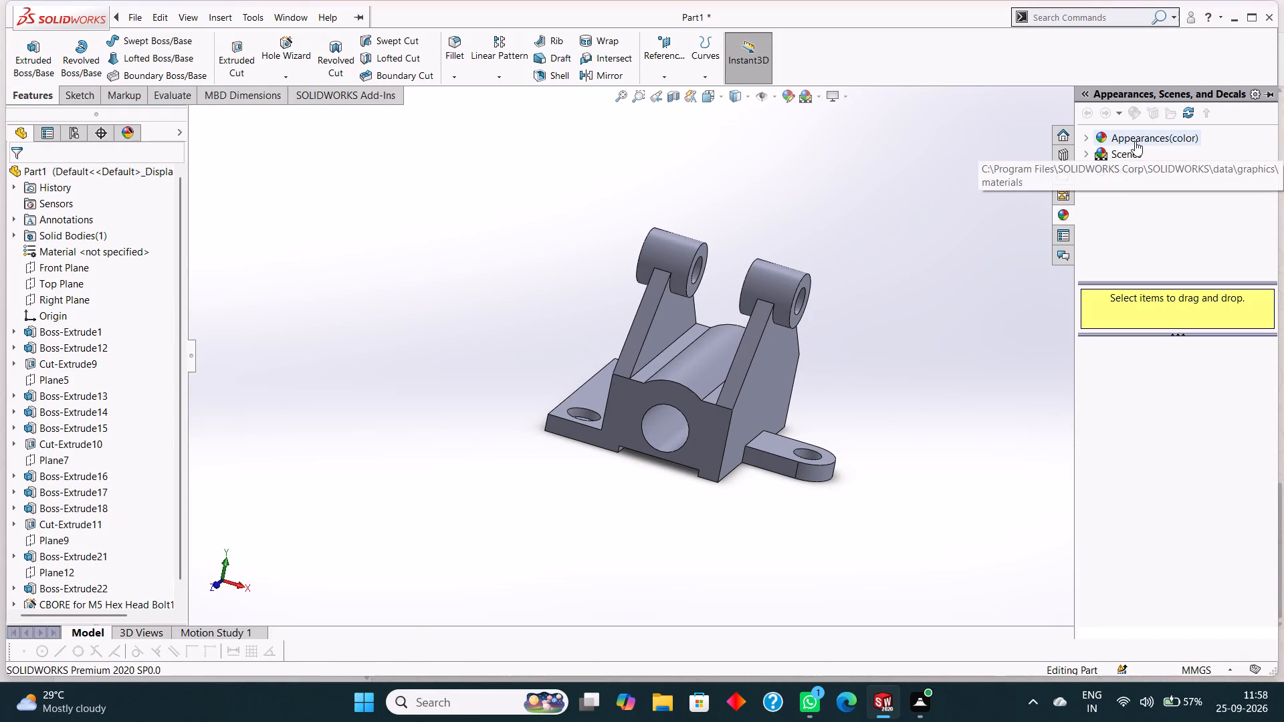
{"action": "left_click", "coordinate": [1089, 135]}
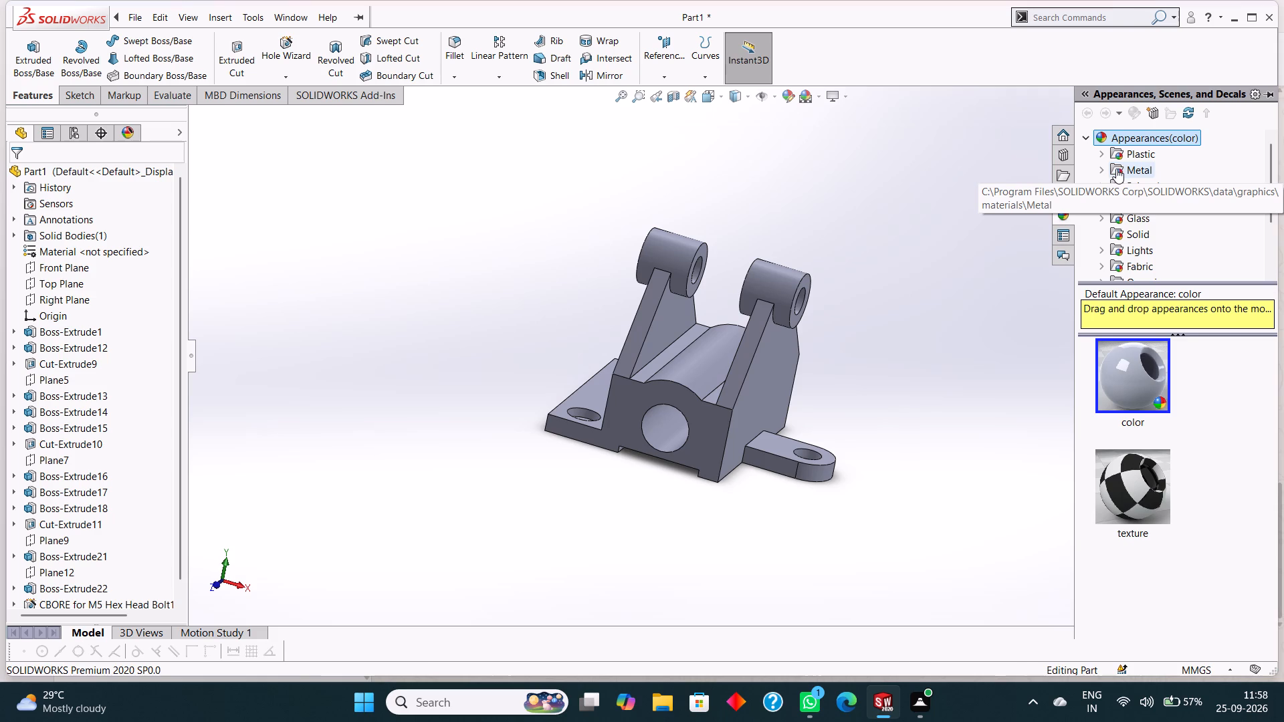
{"action": "left_click", "coordinate": [1103, 169]}
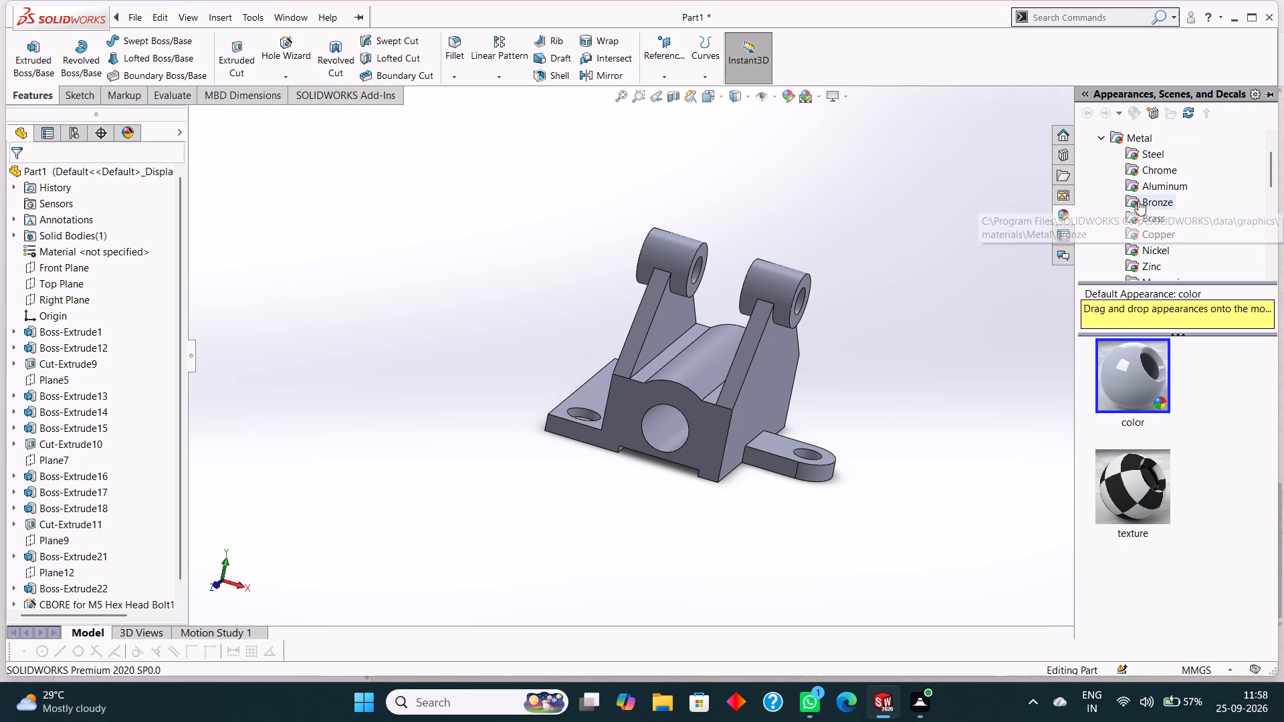
{"action": "left_click", "coordinate": [1158, 153]}
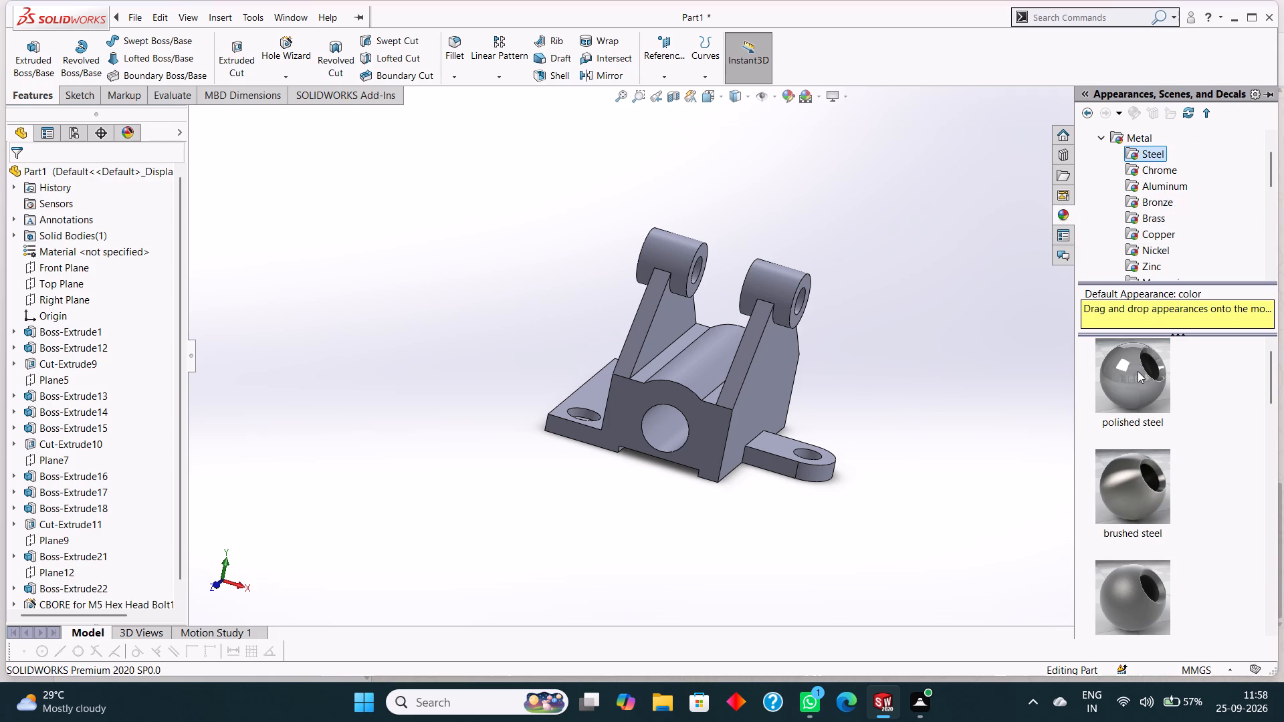
{"action": "scroll", "coordinate": [1233, 527], "scroll_direction": "down", "scroll_amount": 3}
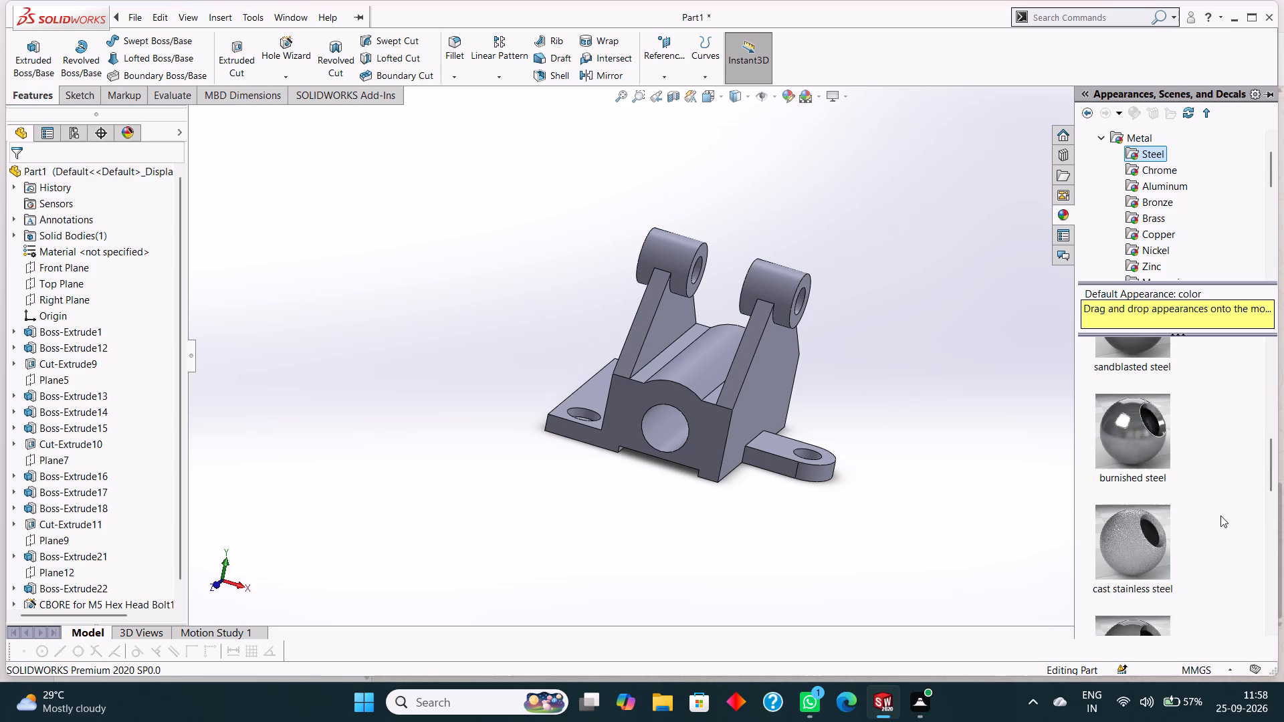
{"action": "scroll", "coordinate": [1220, 515], "scroll_direction": "down", "scroll_amount": 3}
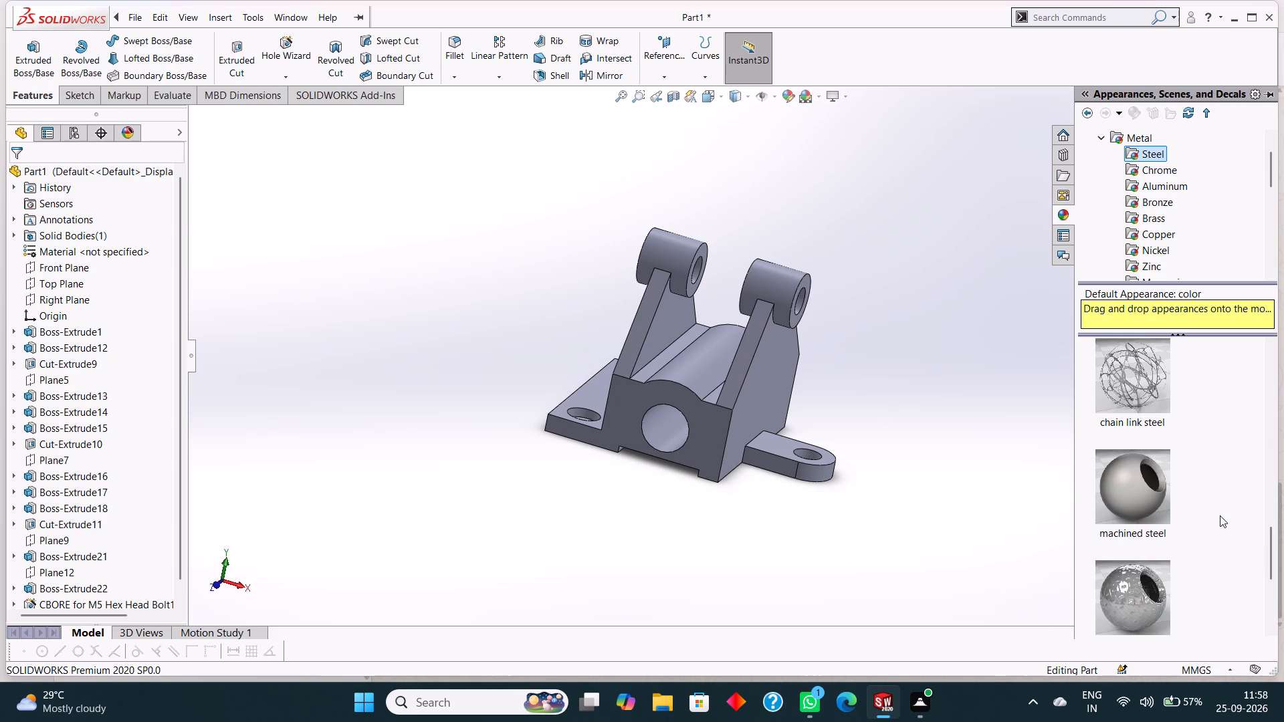
{"action": "scroll", "coordinate": [1220, 515], "scroll_direction": "down", "scroll_amount": 2}
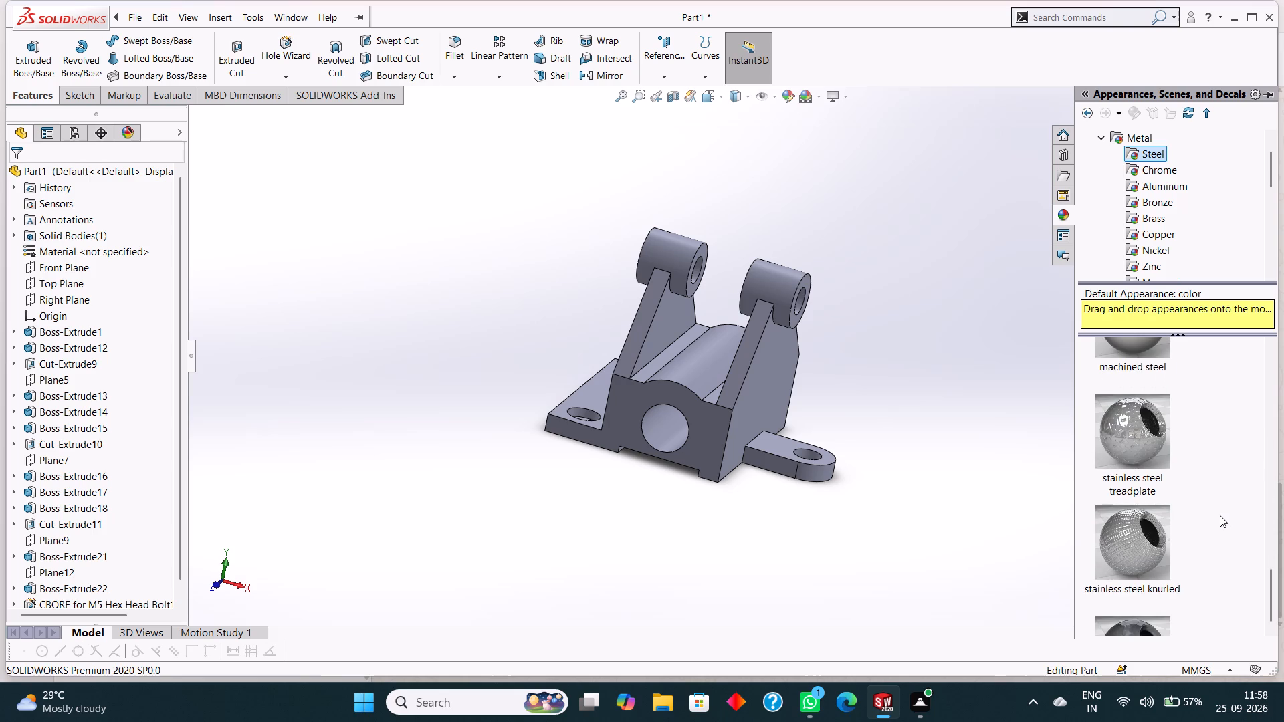
{"action": "scroll", "coordinate": [1220, 515], "scroll_direction": "down", "scroll_amount": 5}
{"action": "scroll", "coordinate": [1218, 514], "scroll_direction": "up", "scroll_amount": 1}
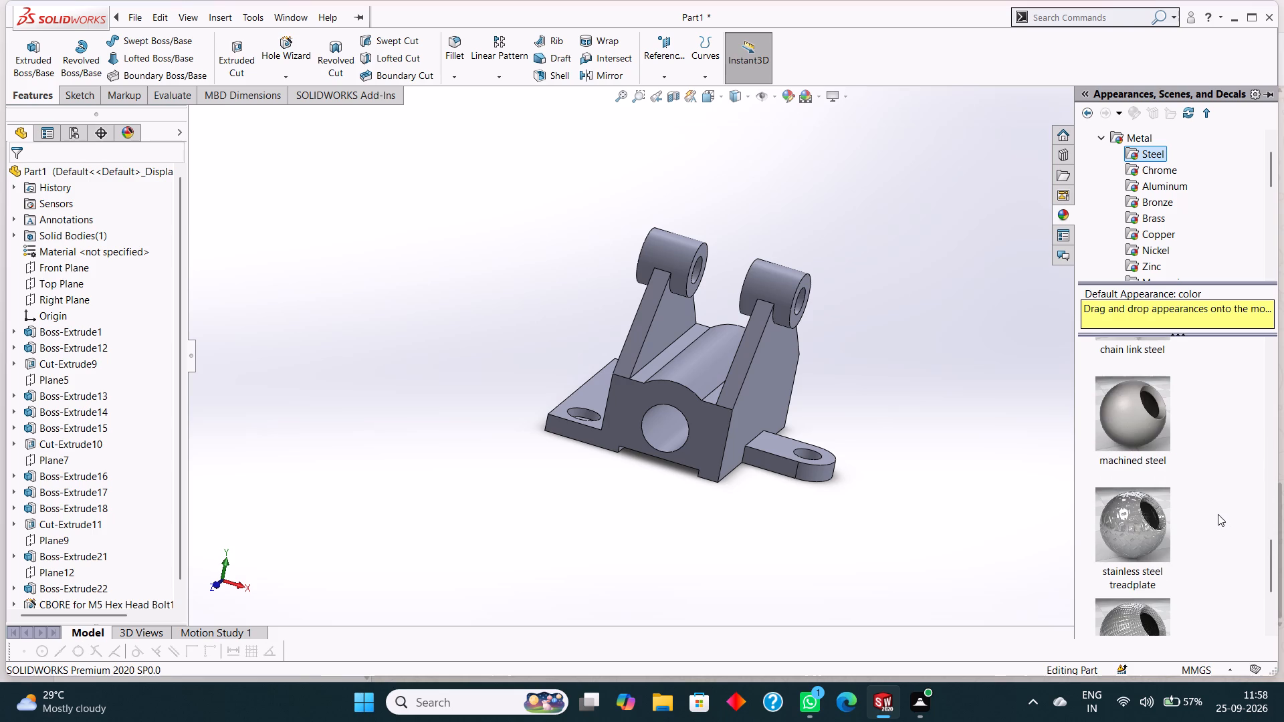
{"action": "scroll", "coordinate": [1217, 514], "scroll_direction": "up", "scroll_amount": 2}
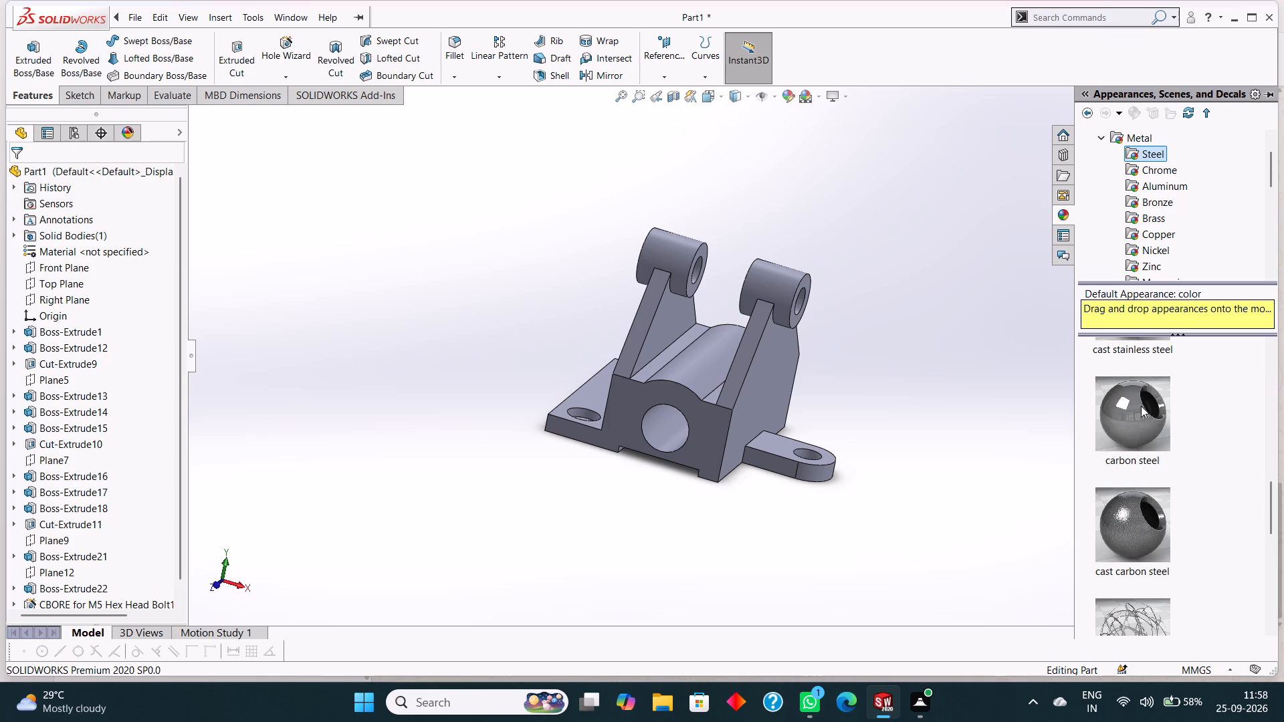
{"action": "left_click_drag", "start_coordinate": [1141, 406], "coordinate": [845, 345]}
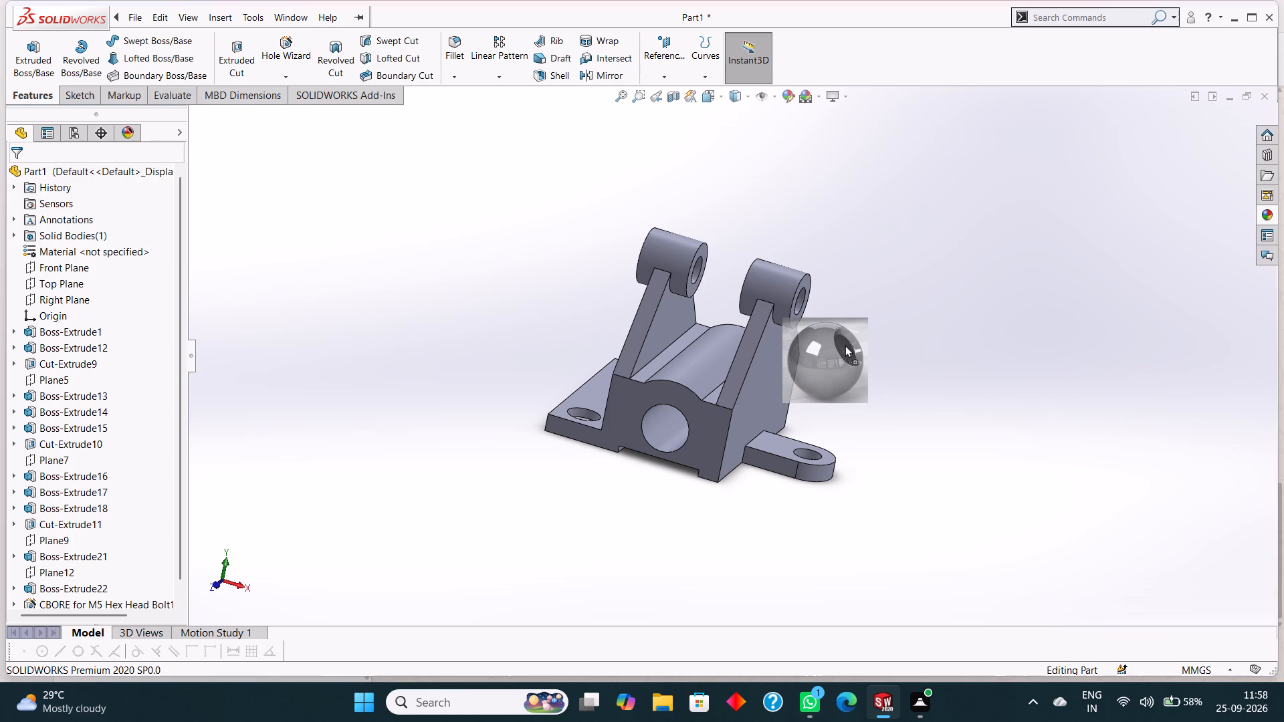
{"action": "left_click_drag", "start_coordinate": [845, 345], "coordinate": [1038, 328]}
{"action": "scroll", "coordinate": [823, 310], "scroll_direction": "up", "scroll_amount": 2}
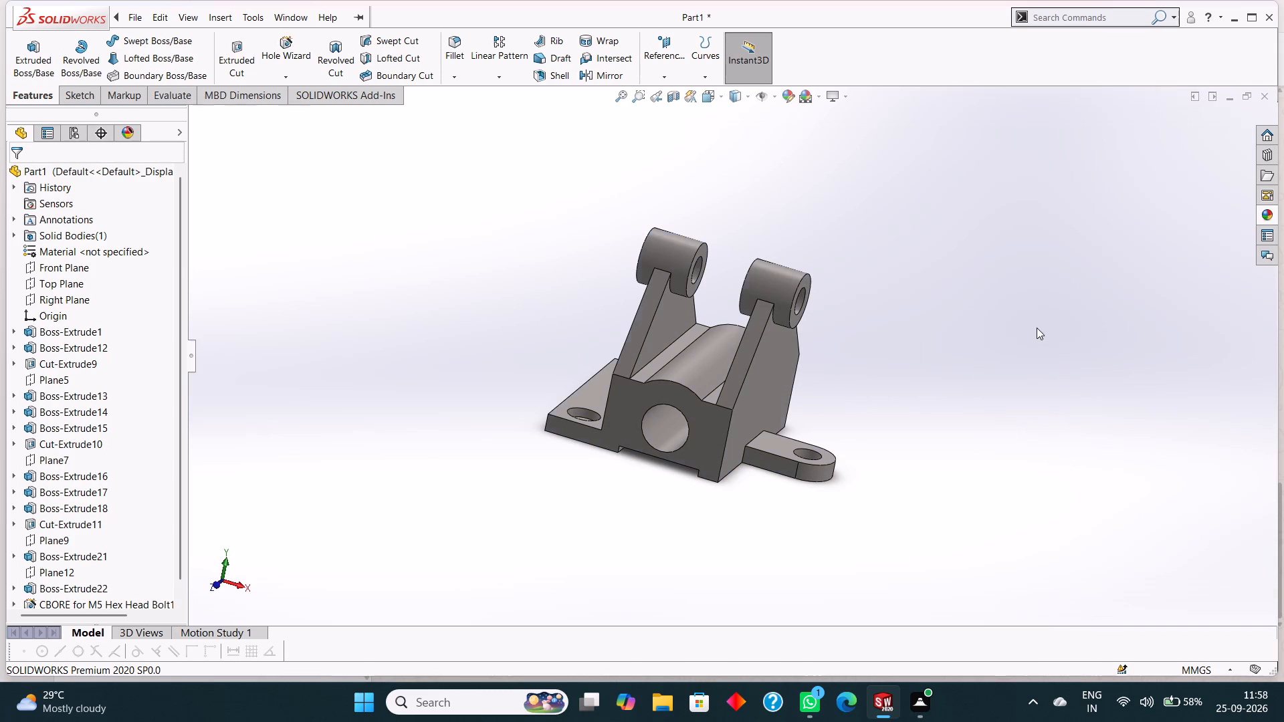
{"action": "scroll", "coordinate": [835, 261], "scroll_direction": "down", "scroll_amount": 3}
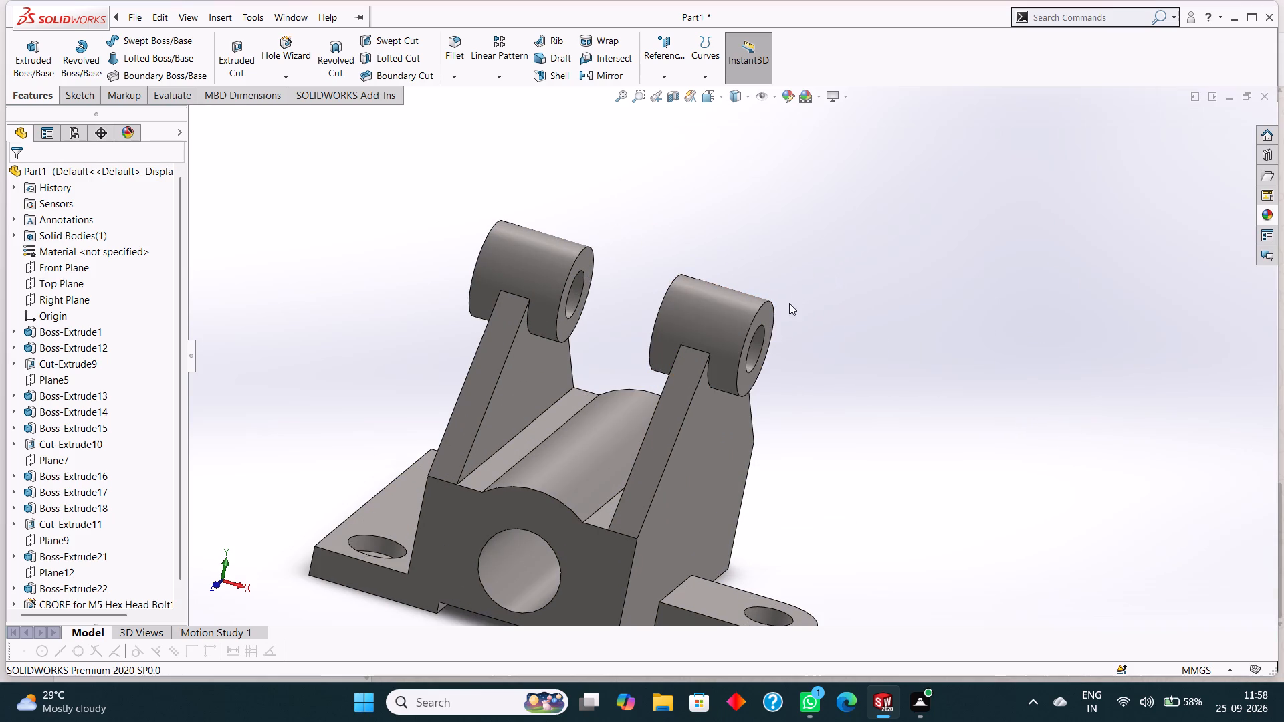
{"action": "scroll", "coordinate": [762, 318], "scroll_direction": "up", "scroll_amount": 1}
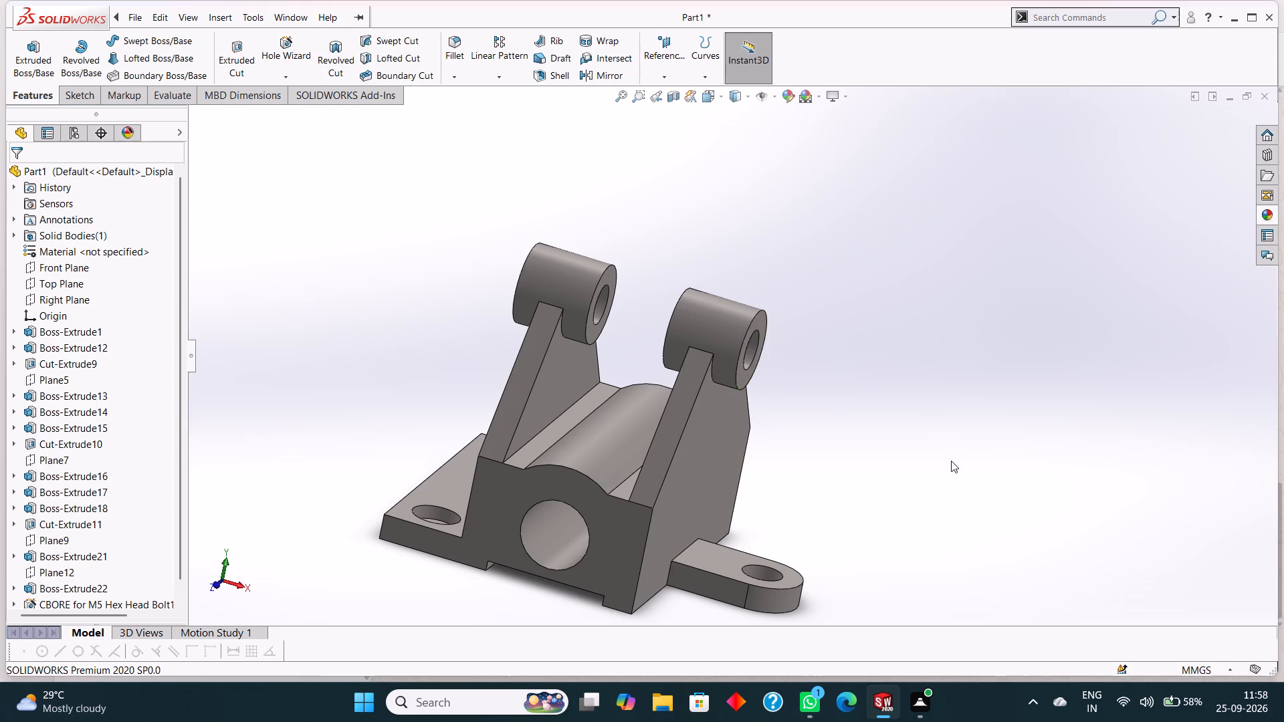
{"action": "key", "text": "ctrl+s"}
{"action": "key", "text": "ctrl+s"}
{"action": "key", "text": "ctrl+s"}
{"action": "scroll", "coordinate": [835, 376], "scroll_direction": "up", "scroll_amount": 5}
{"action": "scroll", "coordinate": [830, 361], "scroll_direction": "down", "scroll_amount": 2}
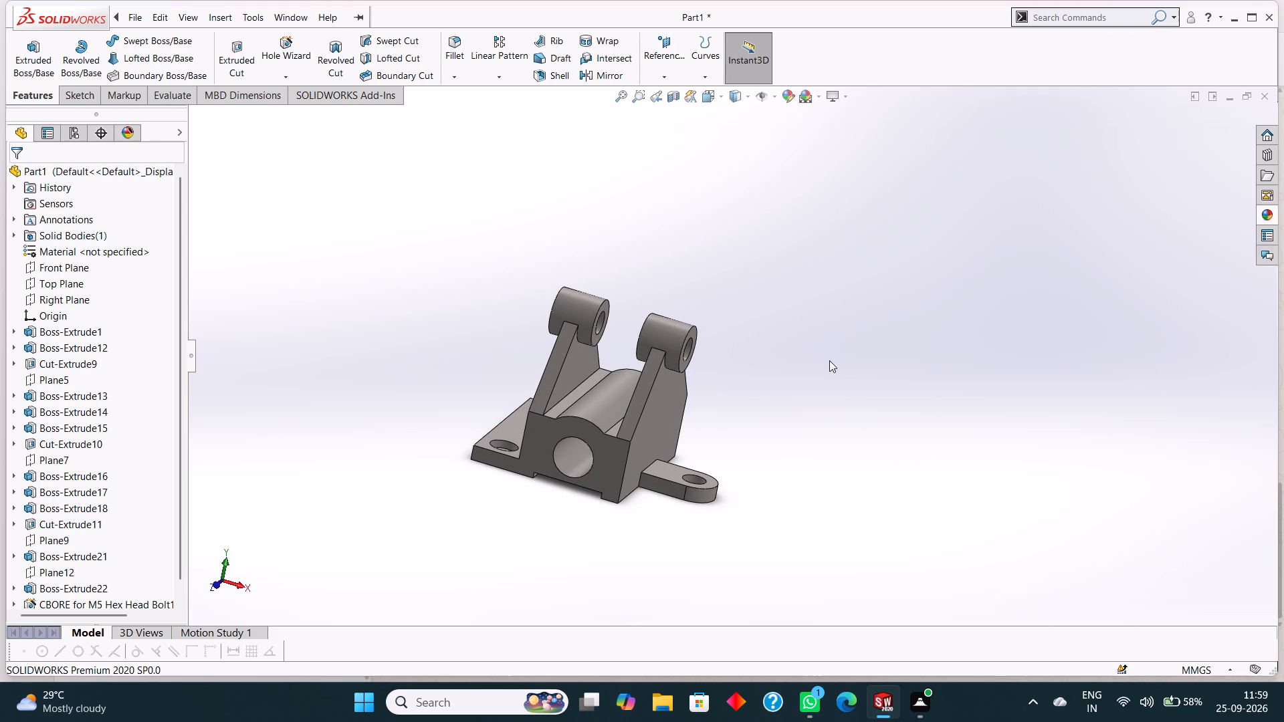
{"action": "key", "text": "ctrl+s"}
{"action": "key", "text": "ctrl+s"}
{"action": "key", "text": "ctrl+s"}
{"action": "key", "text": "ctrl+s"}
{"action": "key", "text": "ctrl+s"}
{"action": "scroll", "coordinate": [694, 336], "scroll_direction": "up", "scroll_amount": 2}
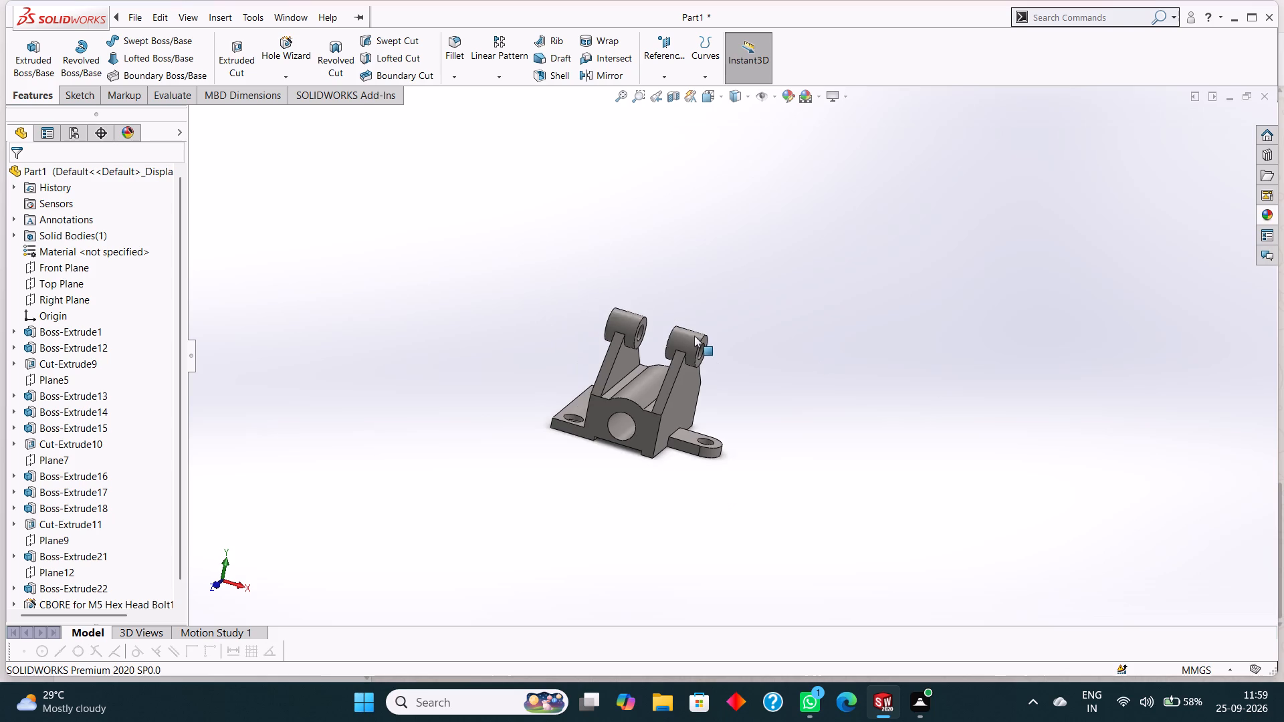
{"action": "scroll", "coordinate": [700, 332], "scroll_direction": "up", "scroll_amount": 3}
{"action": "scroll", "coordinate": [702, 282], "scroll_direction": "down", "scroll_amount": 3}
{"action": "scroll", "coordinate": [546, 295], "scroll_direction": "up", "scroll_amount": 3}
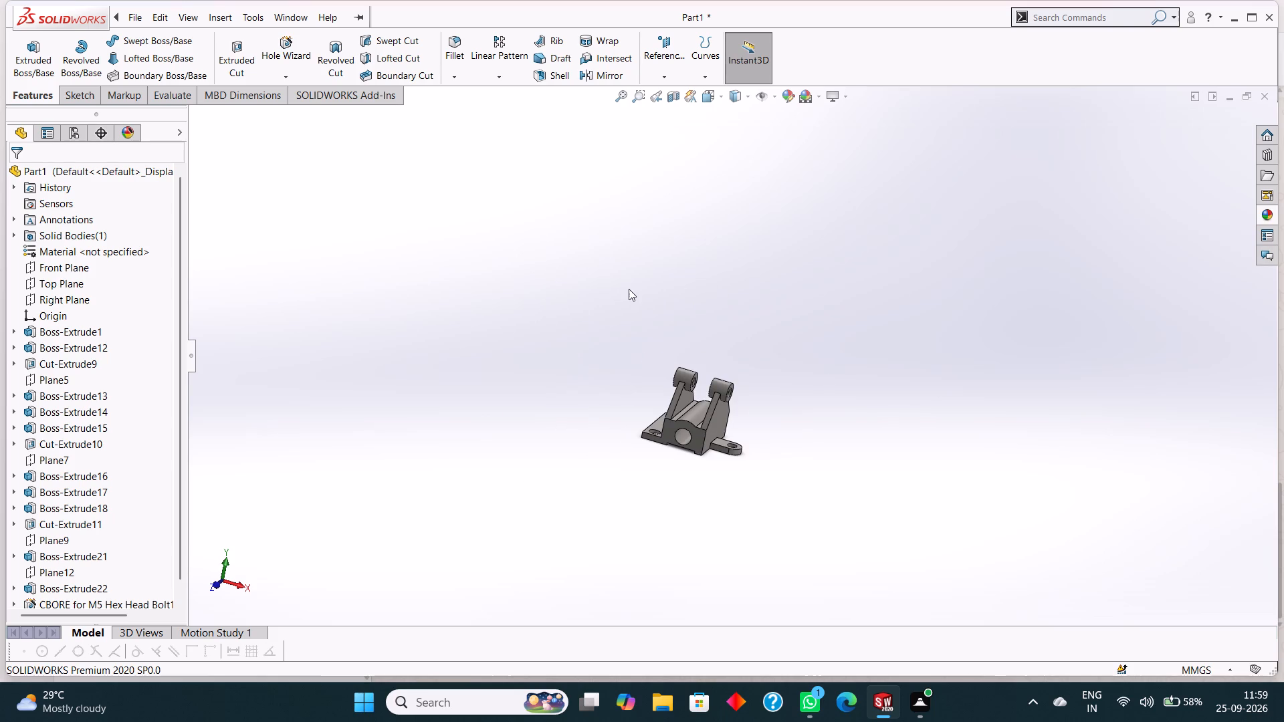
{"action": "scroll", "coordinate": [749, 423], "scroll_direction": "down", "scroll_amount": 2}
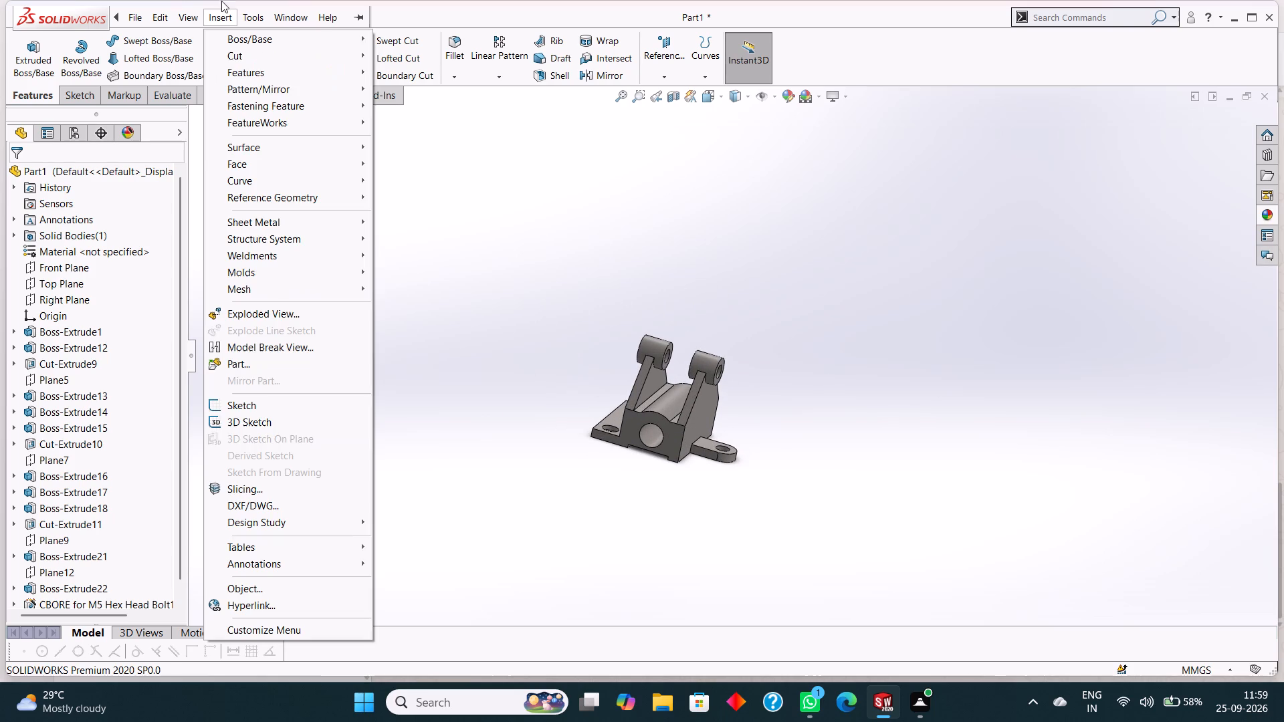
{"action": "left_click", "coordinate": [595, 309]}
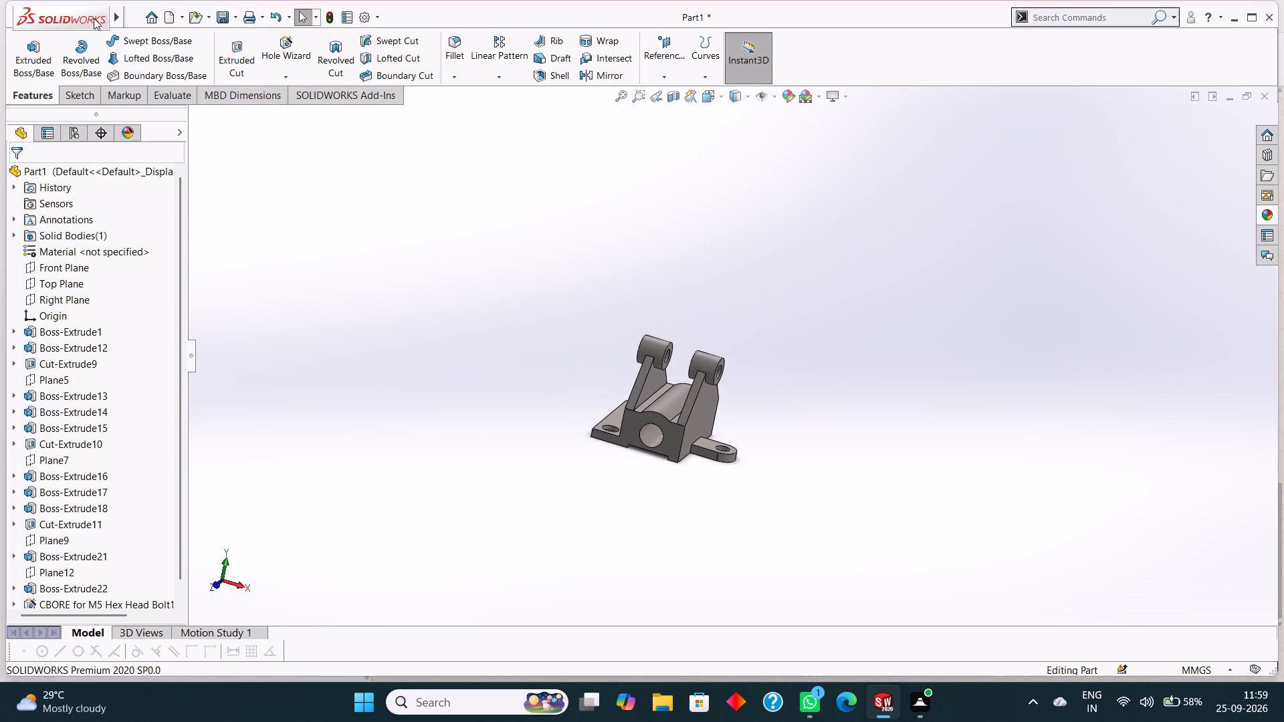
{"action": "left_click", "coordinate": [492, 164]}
Save the part in the tryfuji folder as "machined structural mounting bracket".
{"action": "key", "text": "ctrl+s"}
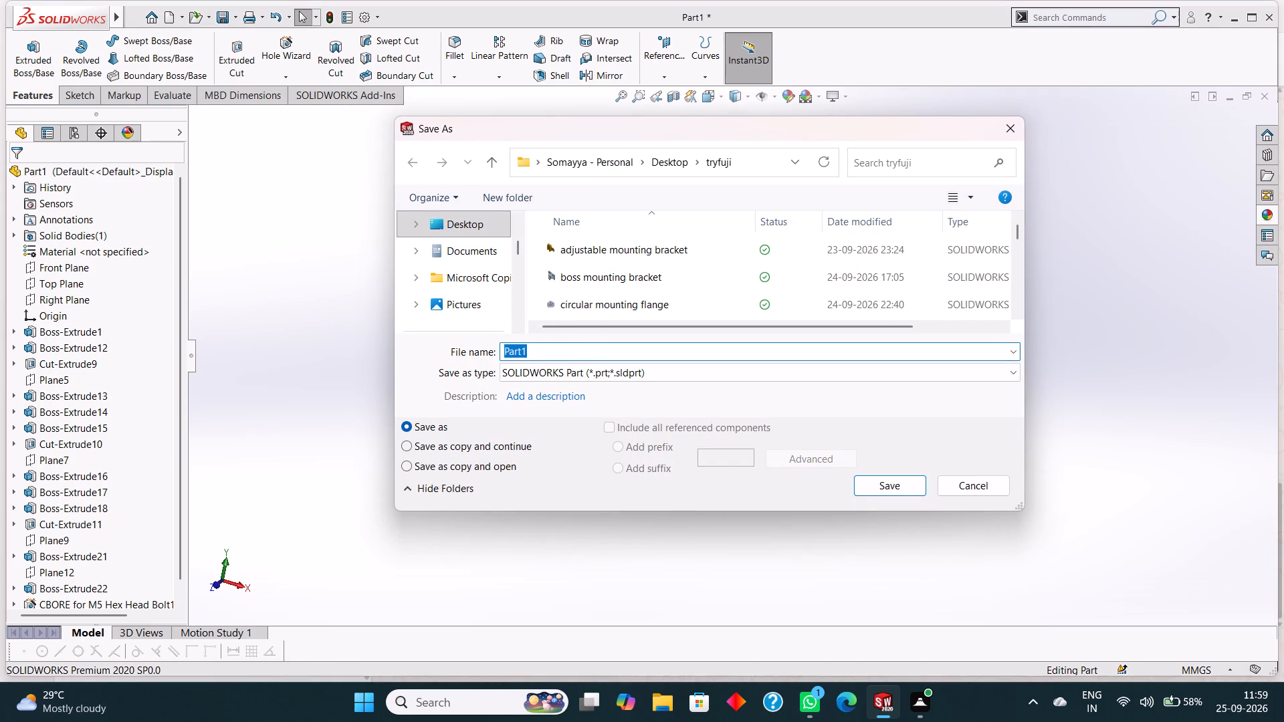
{"action": "key", "text": "BackSpace"}
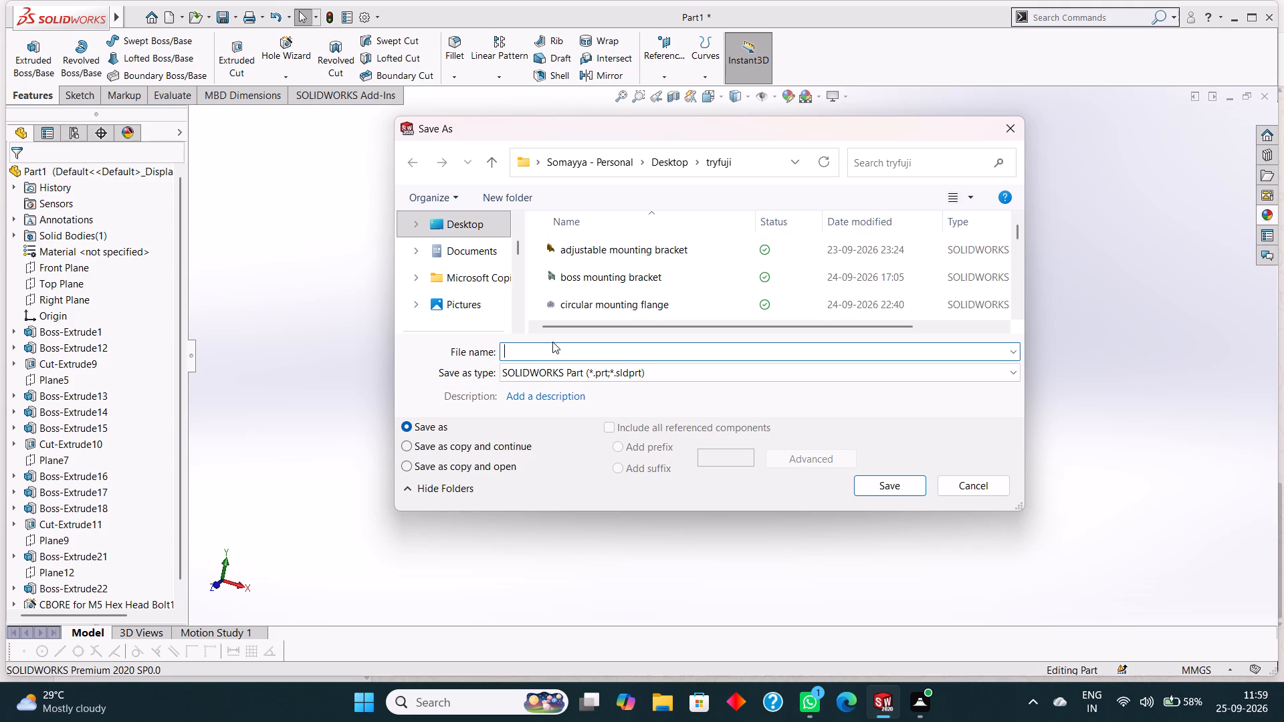
{"action": "type", "text": "ma"}
{"action": "type", "text": "chi"}
{"action": "type", "text": "ned"}
{"action": "key", "text": "space"}
{"action": "type", "text": "stru"}
{"action": "type", "text": "ctural"}
{"action": "key", "text": "space"}
{"action": "type", "text": "mount"}
{"action": "type", "text": "ing bracket"}
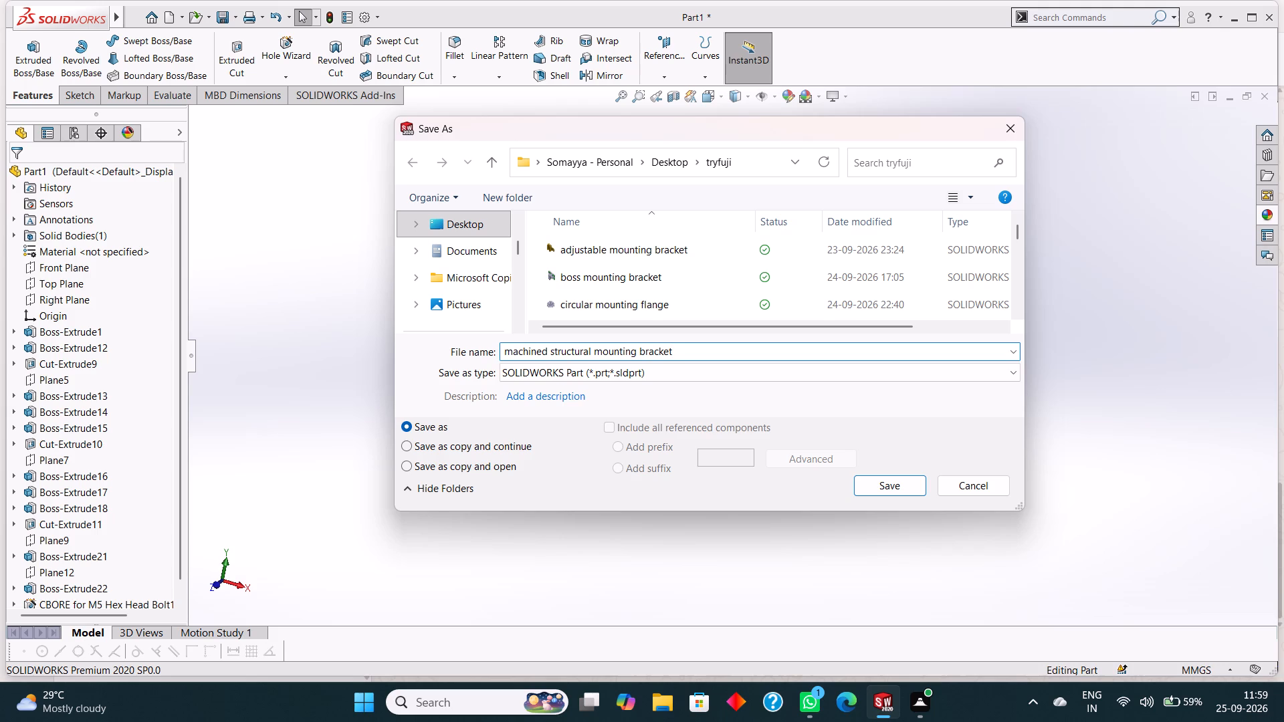
{"action": "key", "text": "Return"}
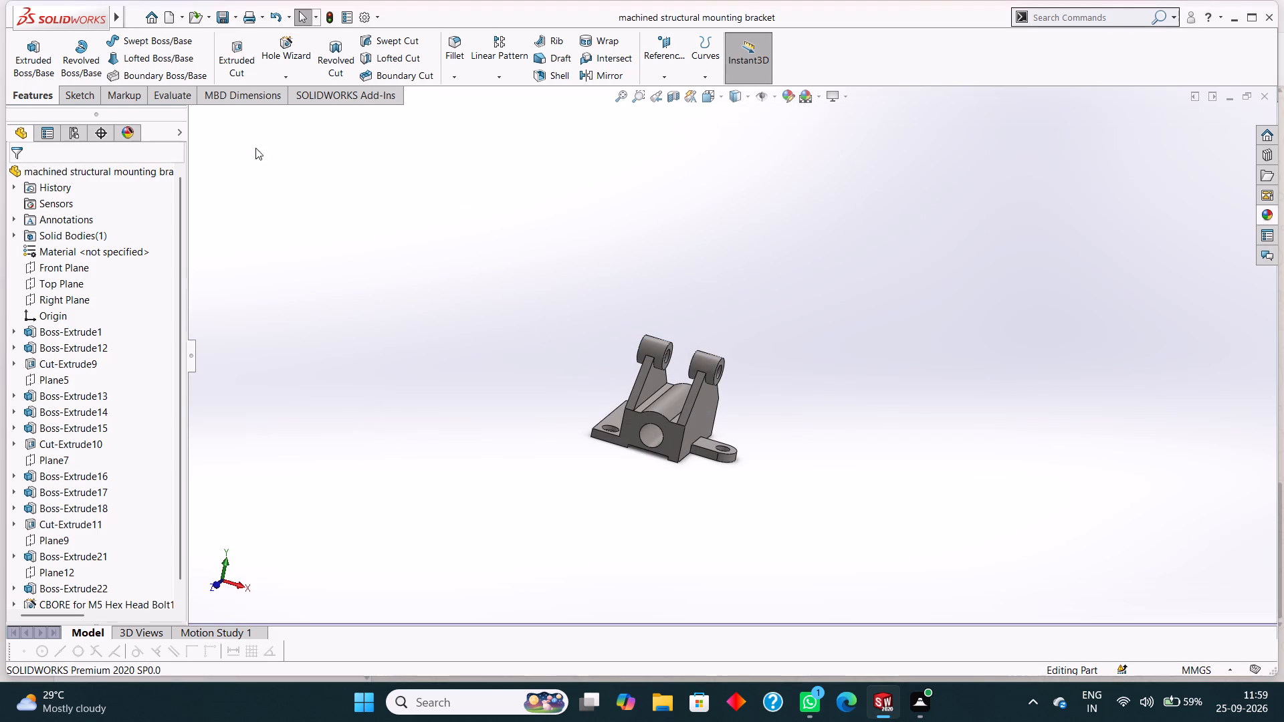
Save a PDF copy of the part in the tryfuji folder under the same name, "machined structural mounting bracket".
{"action": "left_click", "coordinate": [239, 15]}
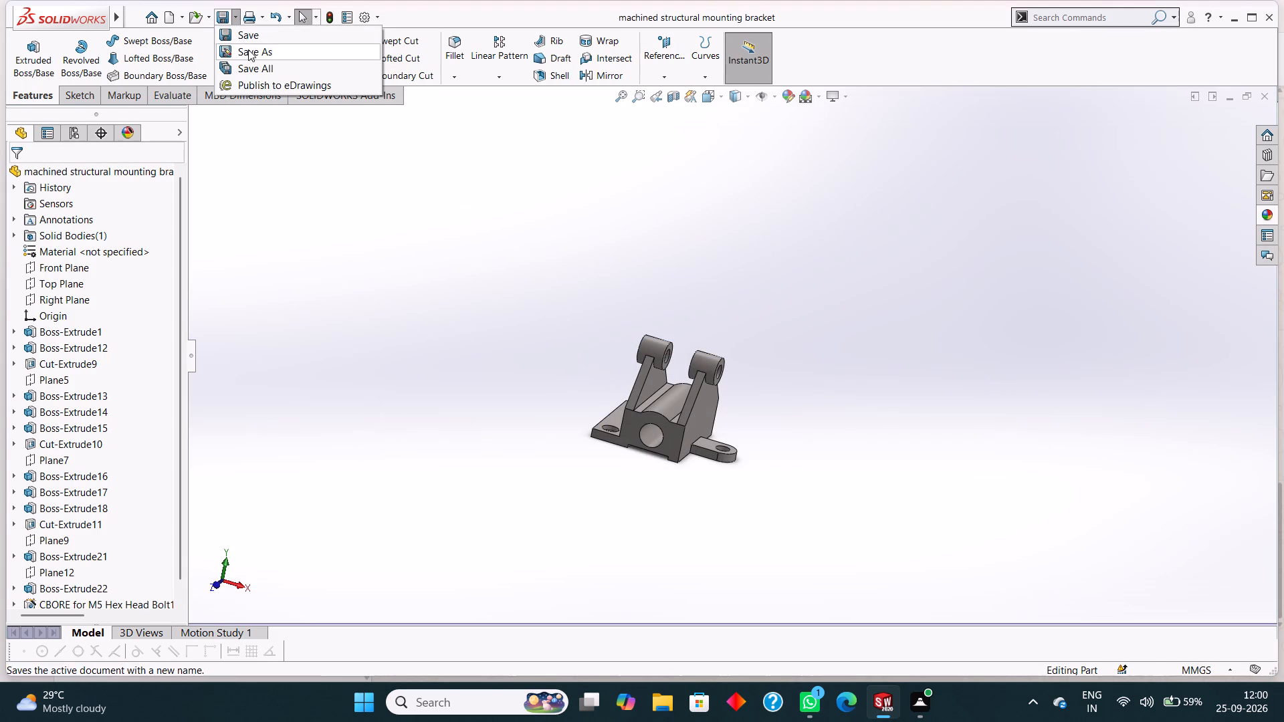
{"action": "left_click", "coordinate": [248, 49]}
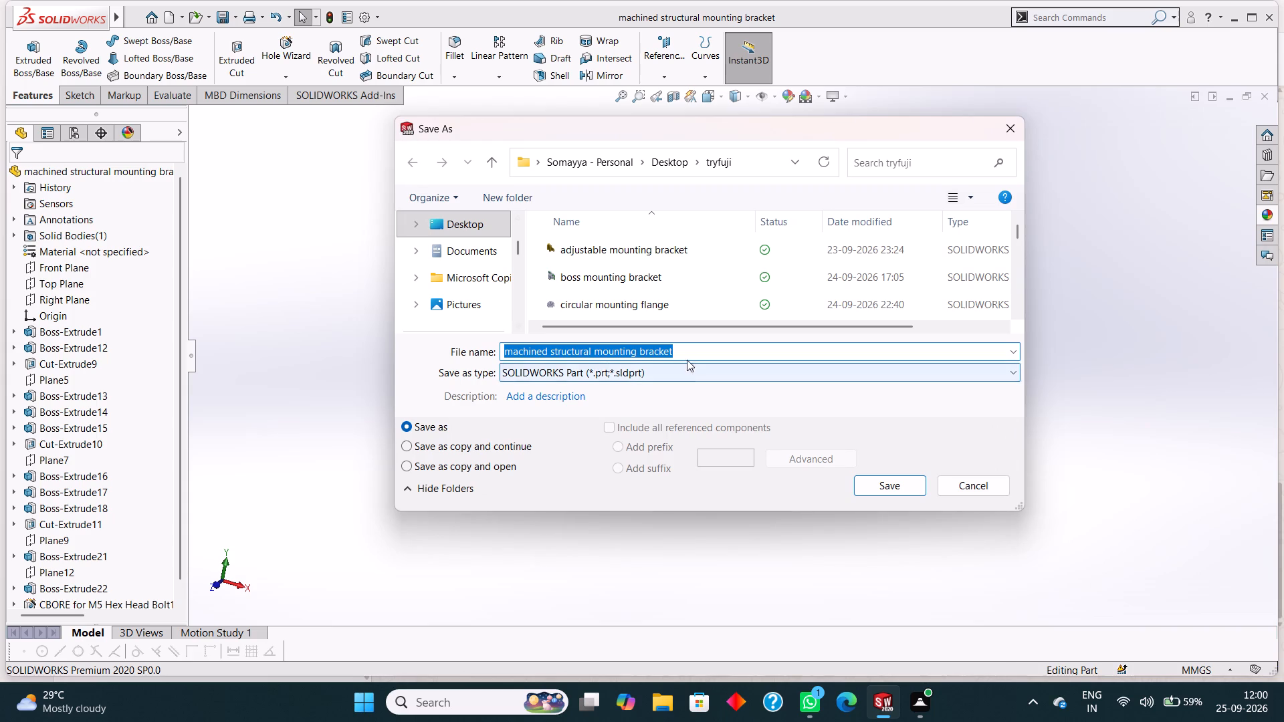
{"action": "left_click", "coordinate": [684, 355]}
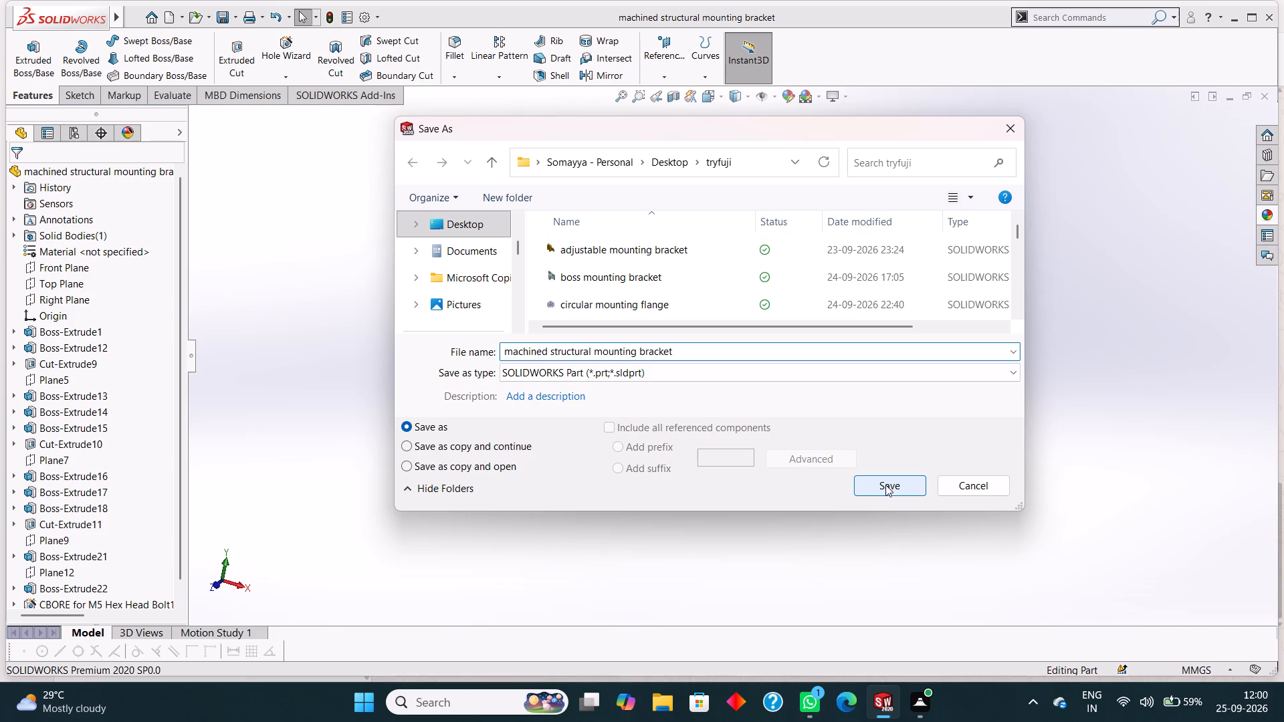
{"action": "left_click", "coordinate": [739, 369]}
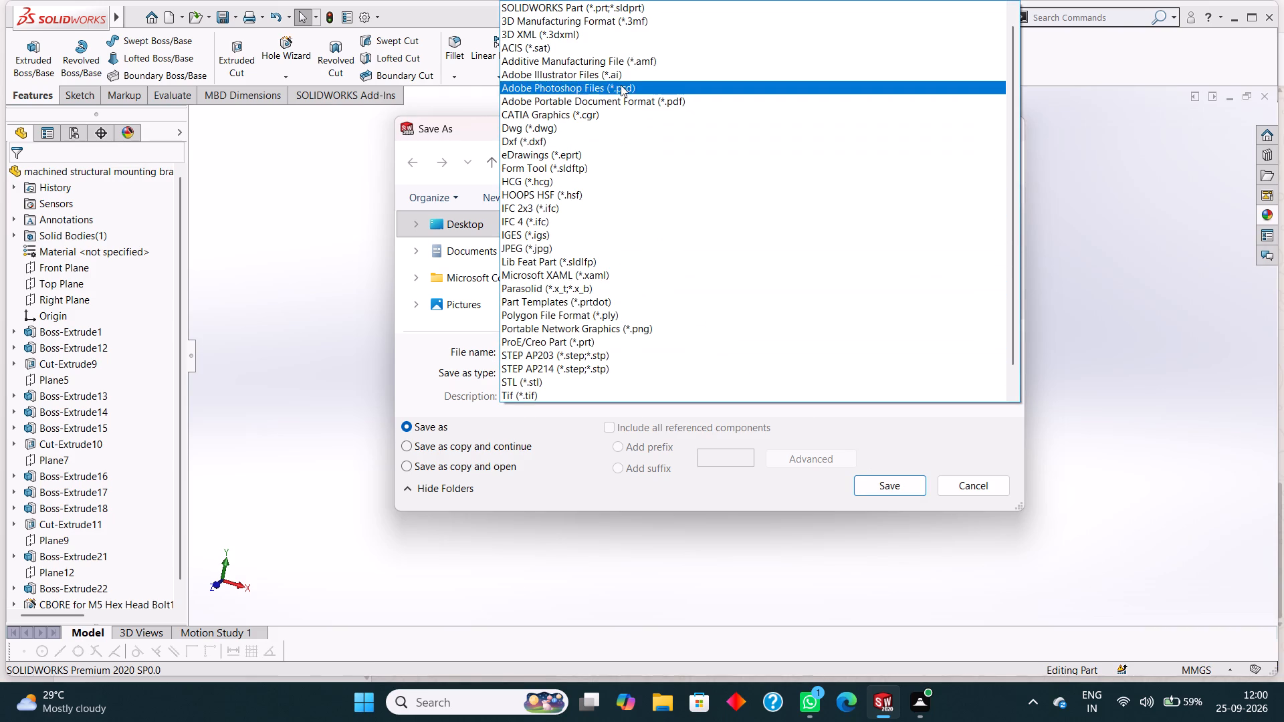
{"action": "left_click", "coordinate": [648, 100]}
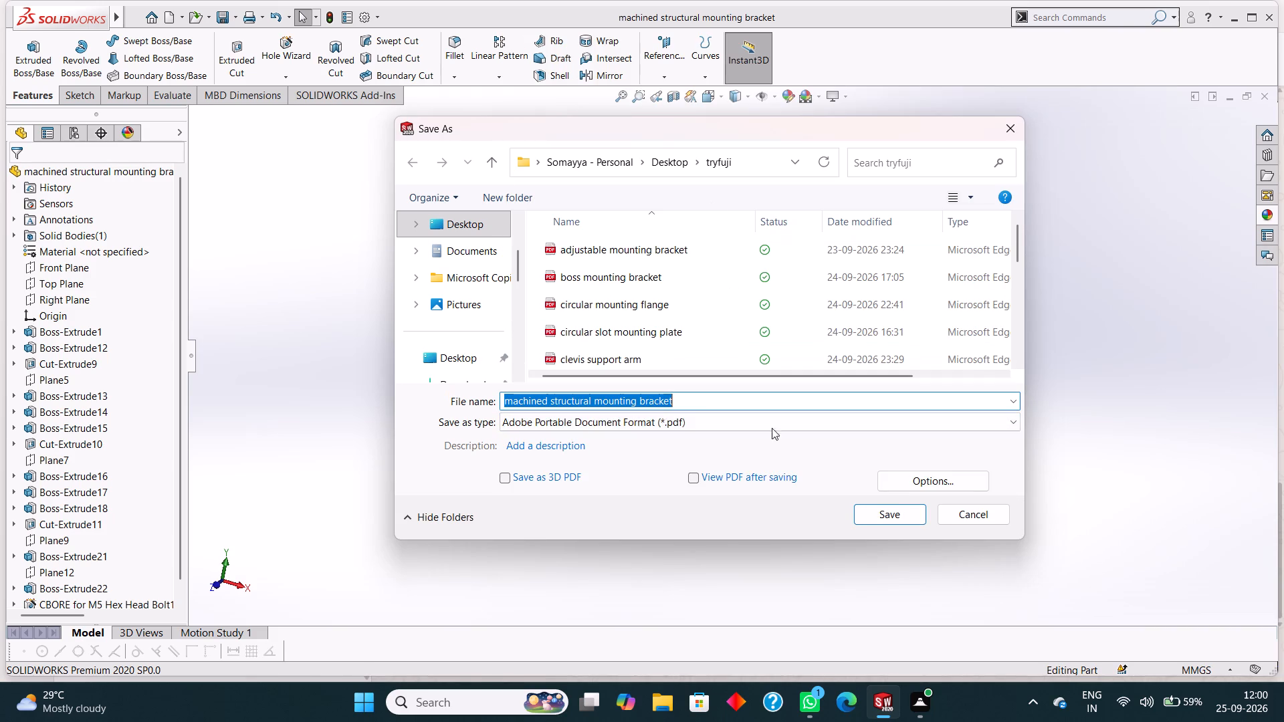
{"action": "left_click", "coordinate": [708, 401]}
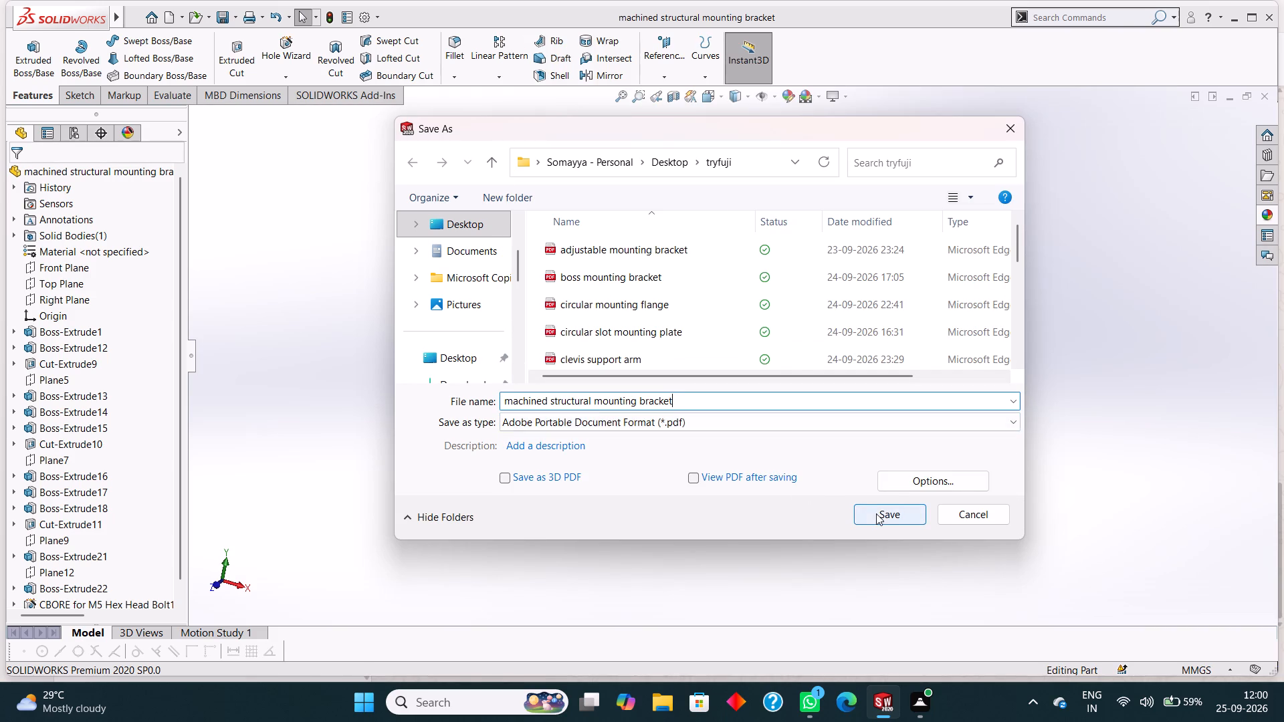
{"action": "left_click", "coordinate": [889, 514]}
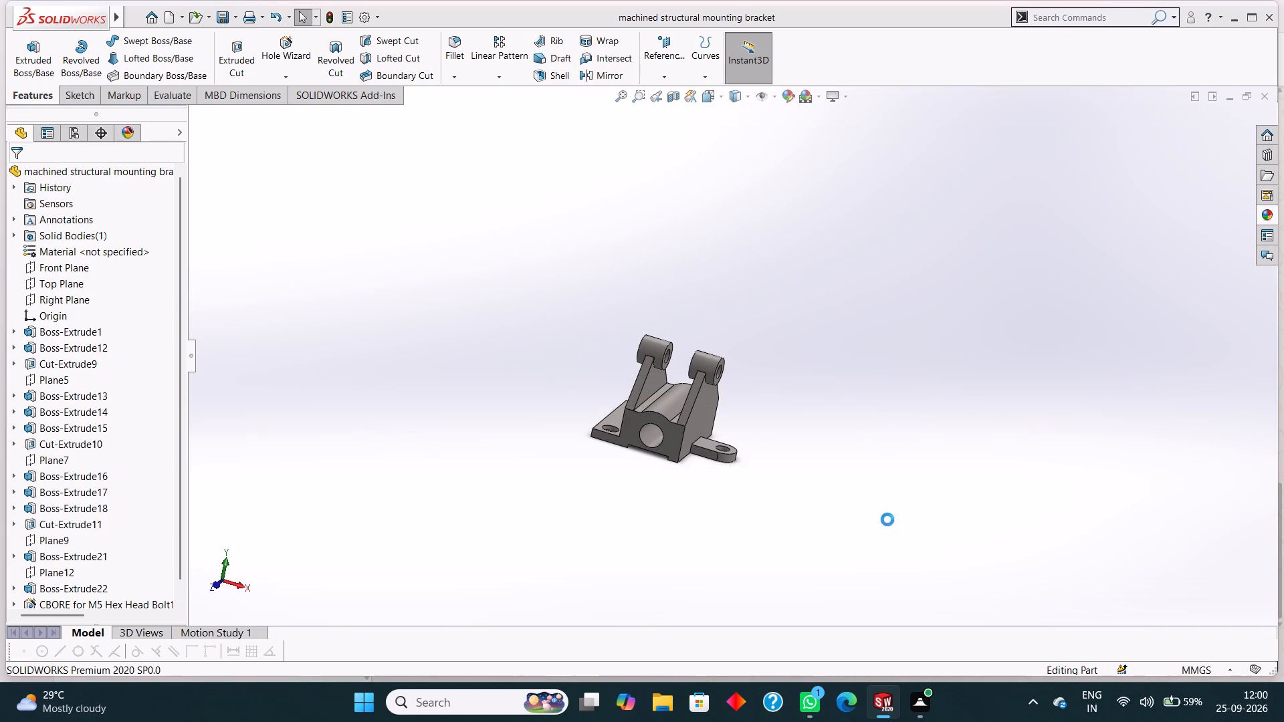